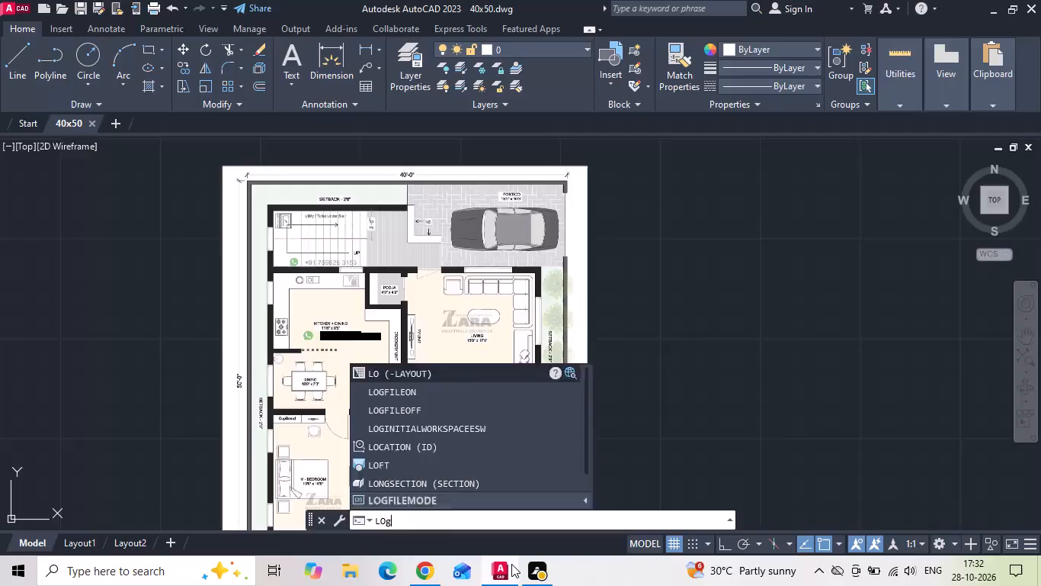
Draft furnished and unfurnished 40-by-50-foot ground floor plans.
Turn on command logging with LOGFILEON and save the drawing.
key(d)
key(BackSpace)
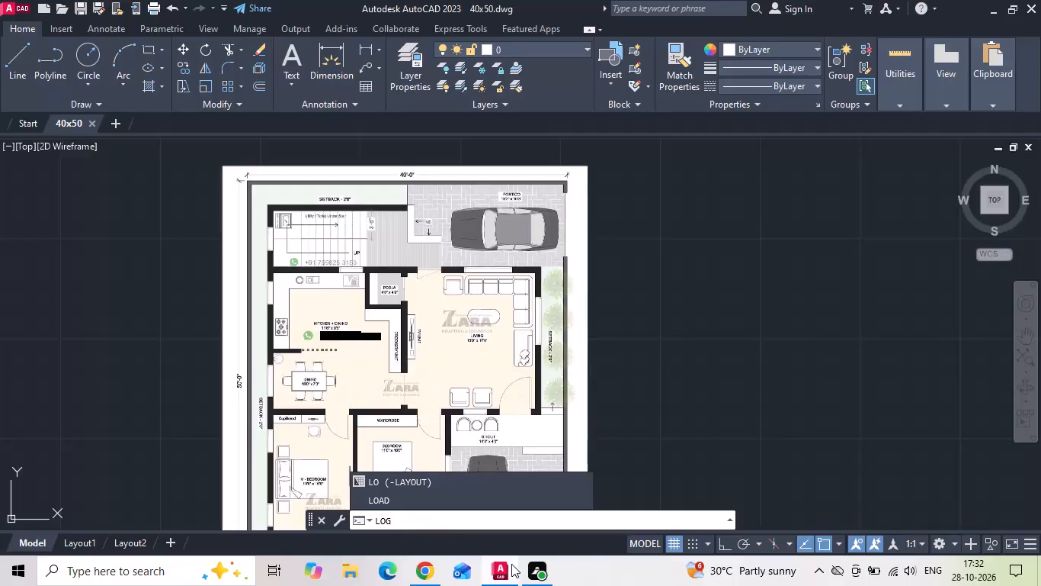
key(BackSpace)
text(gfile)
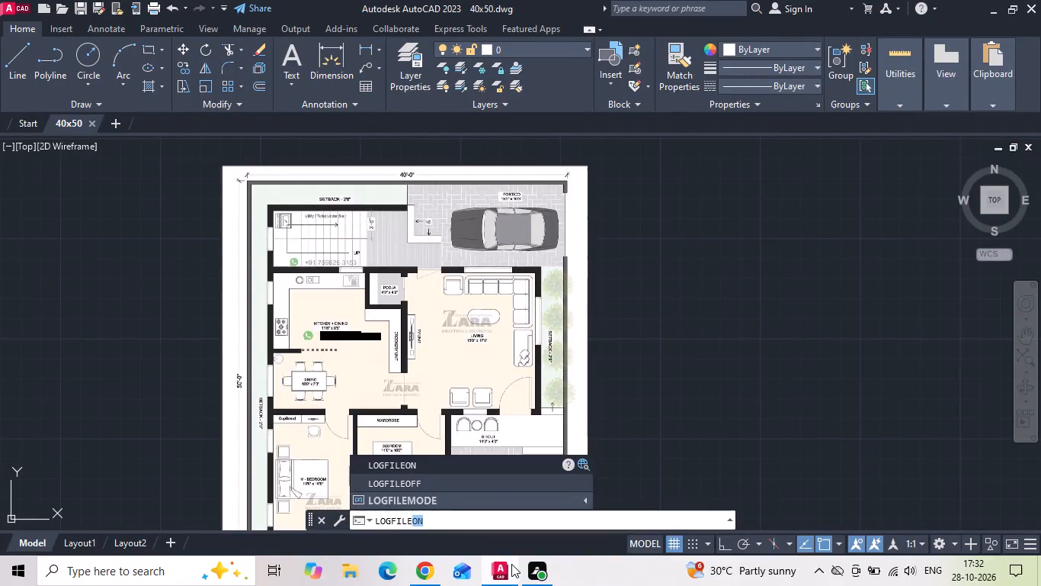
text(on)
key(Return)
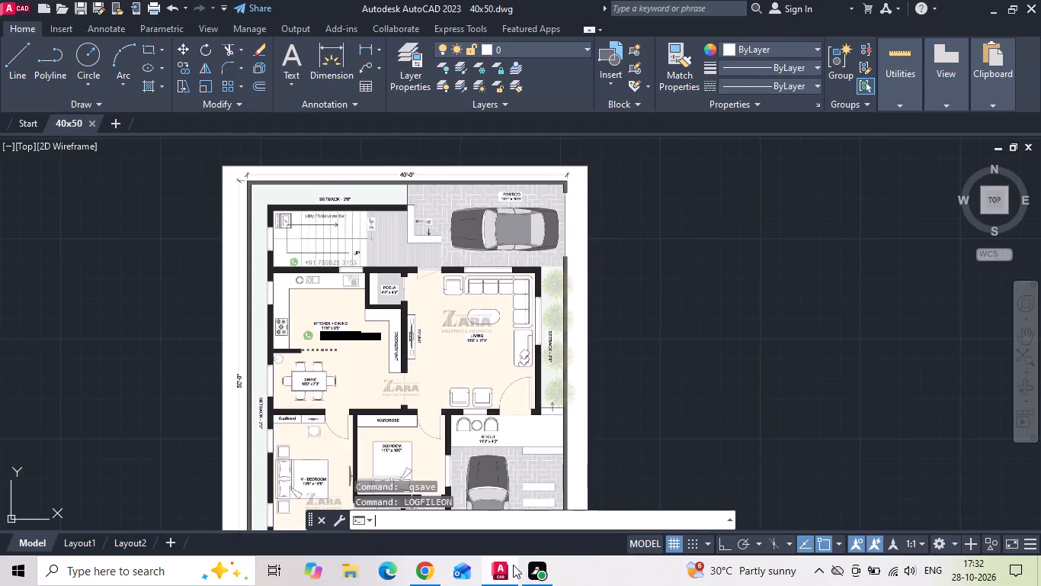
key(ctrl+s)
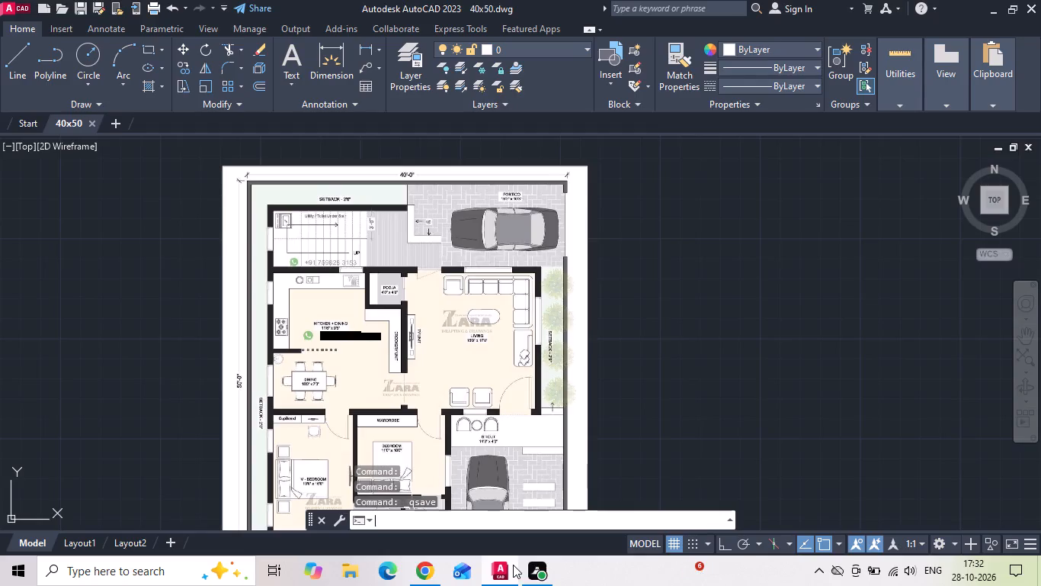
Draw a rectangle 40' long and 50' wide in the empty space beside the floor plan image.
text(rec)
key(space)
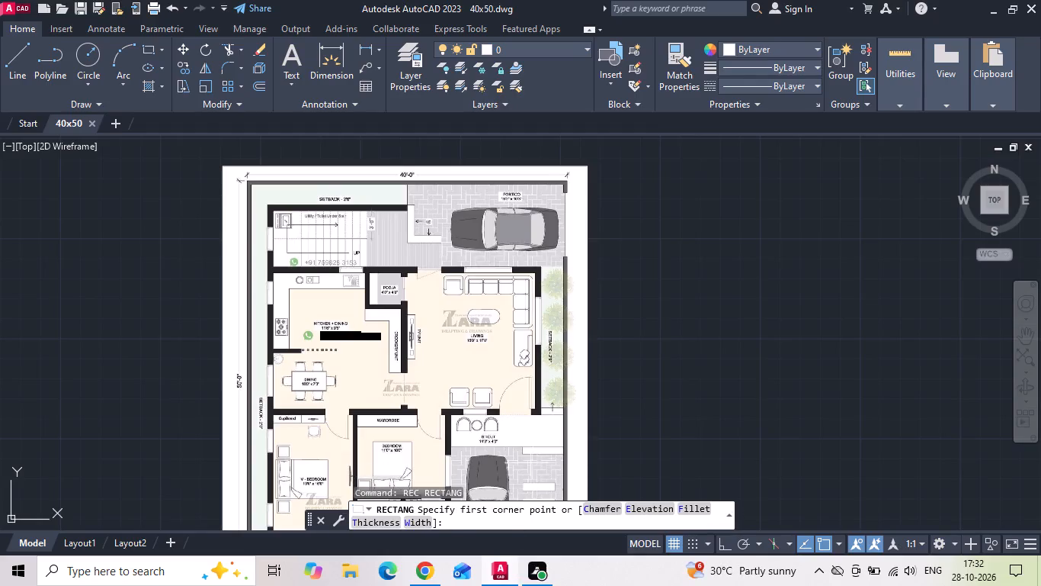
scroll(386, 185, down, 1)
scroll(564, 261, down, 1)
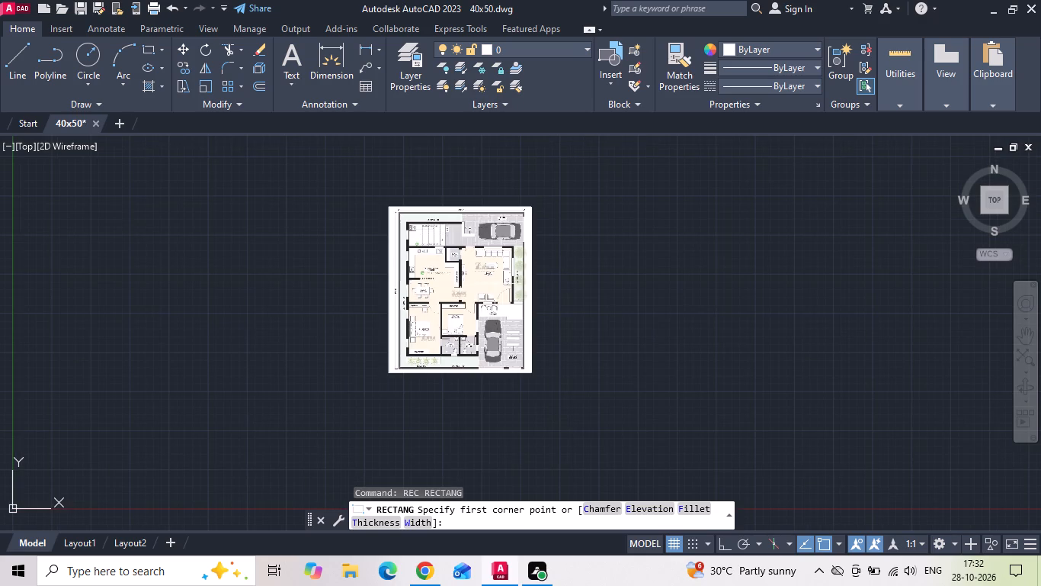
scroll(535, 225, up, 1)
drag(585, 205, 618, 254)
text(d)
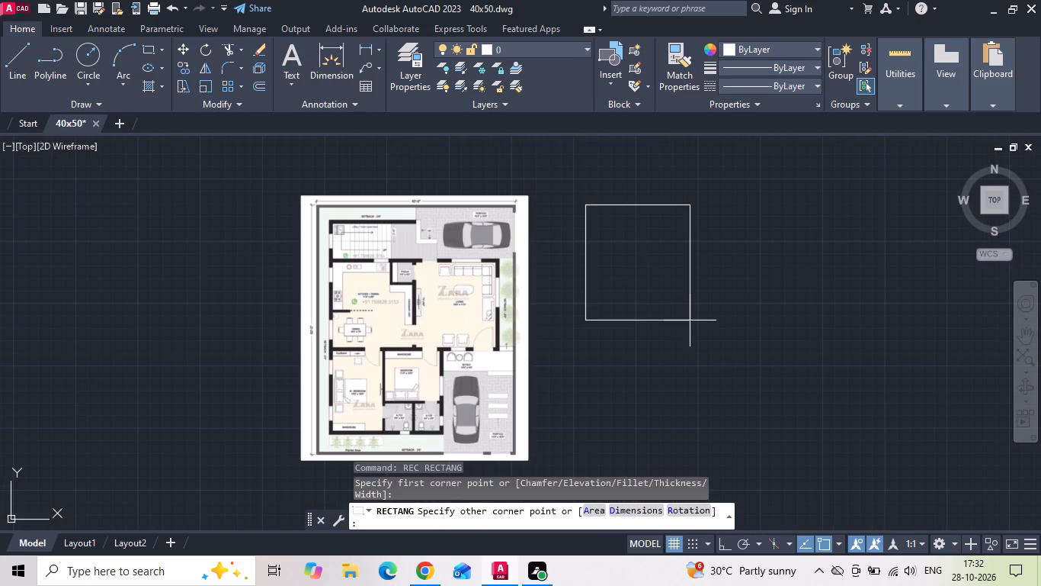
key(space)
text(40')
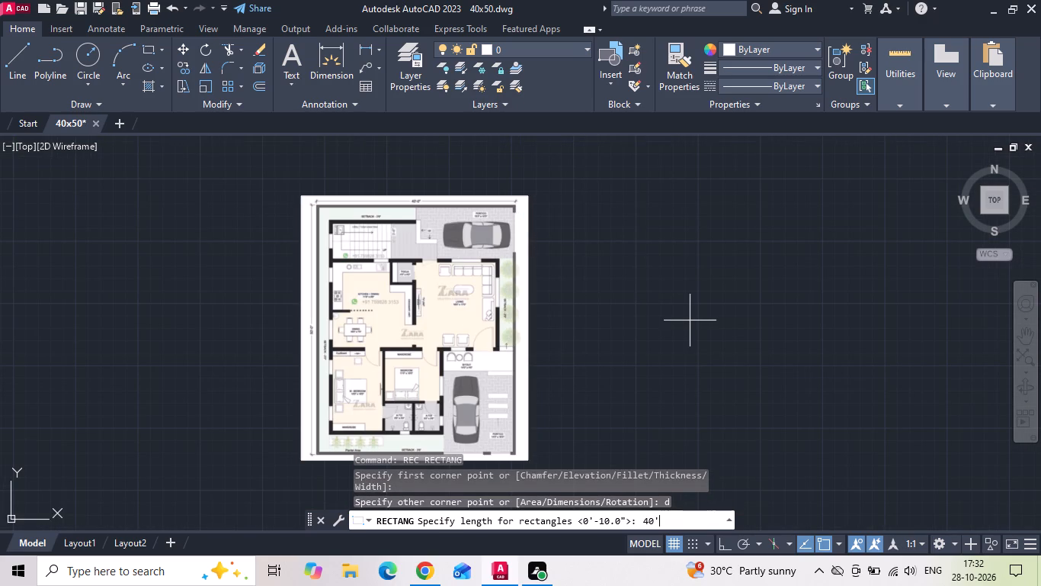
key(Return)
text(50')
key(Return)
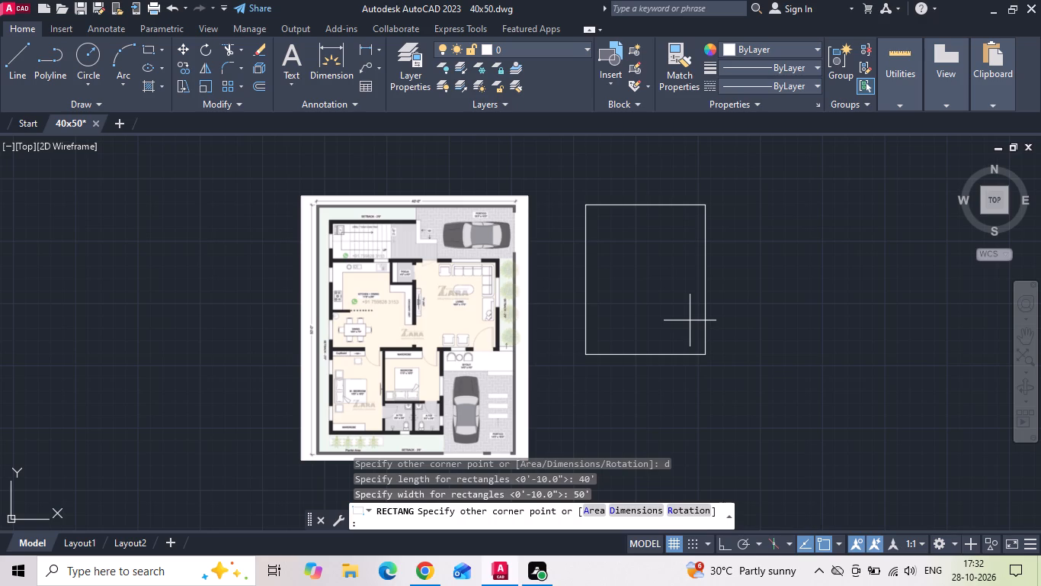
click(689, 320)
Scale the floor plan image down from its upper-right corner to nearly the size of the 40' x 50' rectangle.
drag(562, 184, 531, 212)
click(499, 237)
right_click(497, 237)
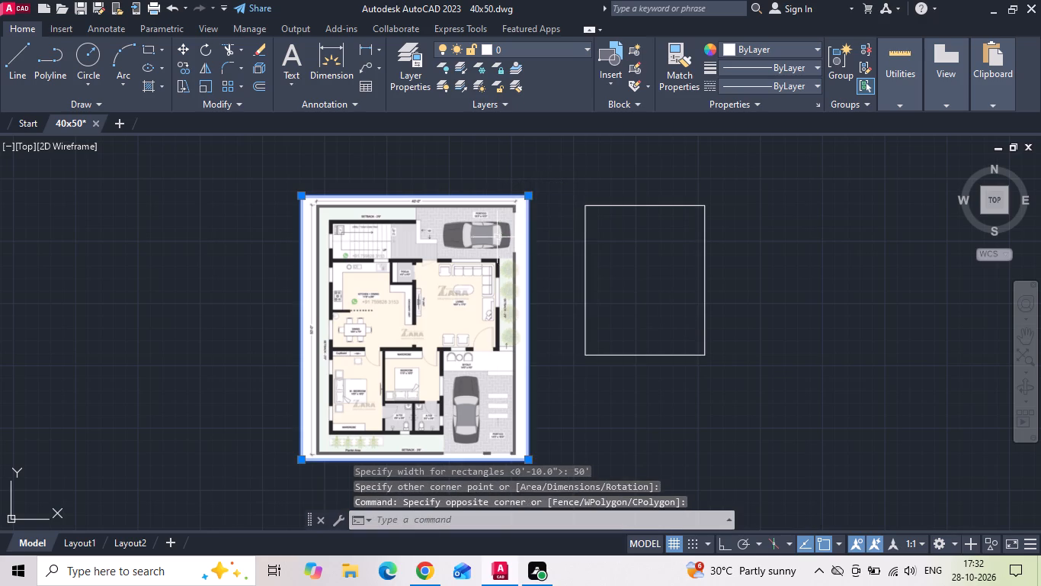
click(528, 307)
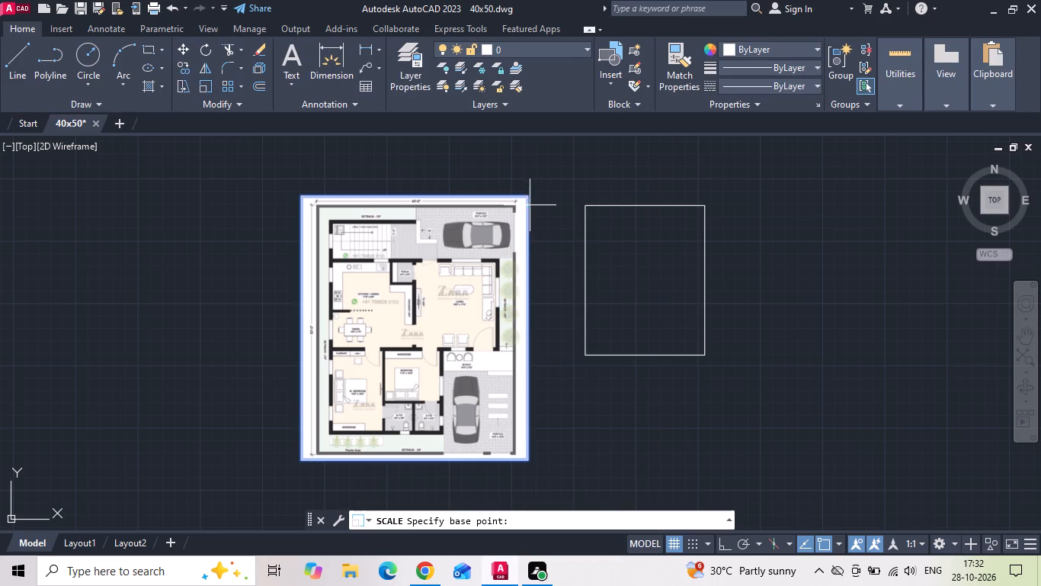
drag(530, 200, 529, 210)
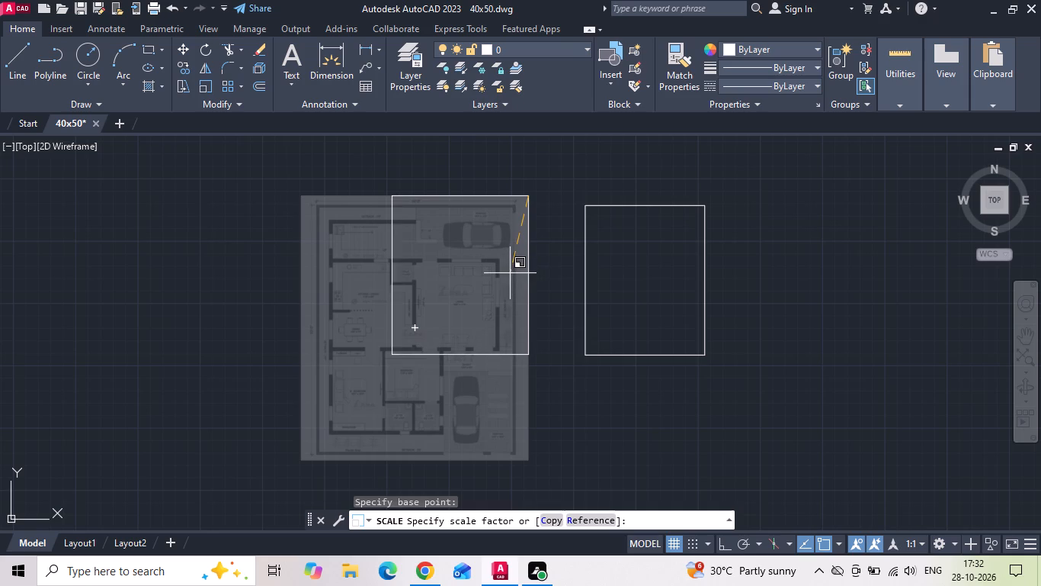
click(510, 274)
Move the reduced floor plan image closer to the rectangle, leaving a small gap between them.
click(530, 261)
click(468, 276)
right_click(467, 276)
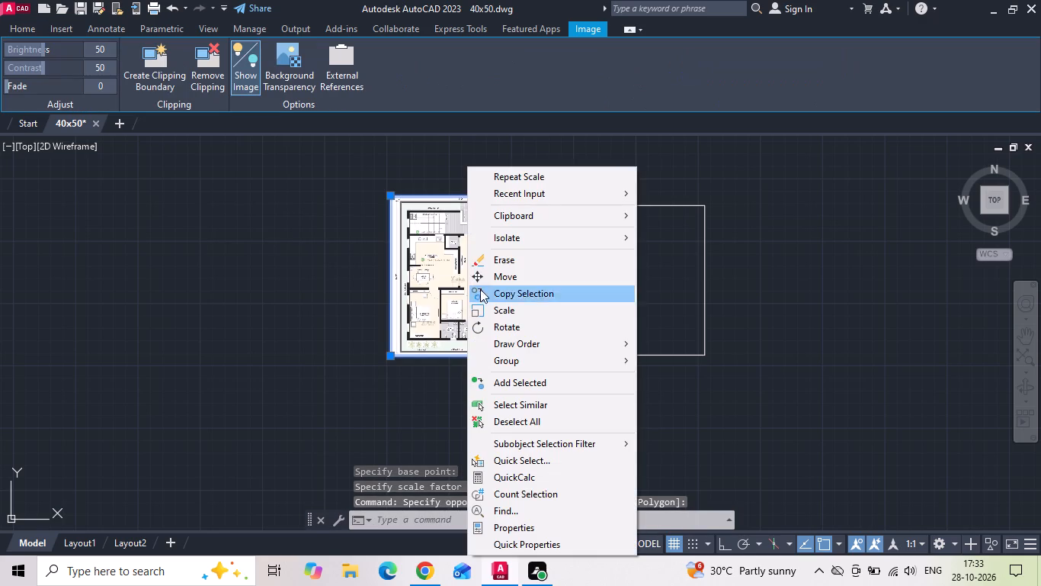
click(498, 280)
drag(620, 243, 630, 255)
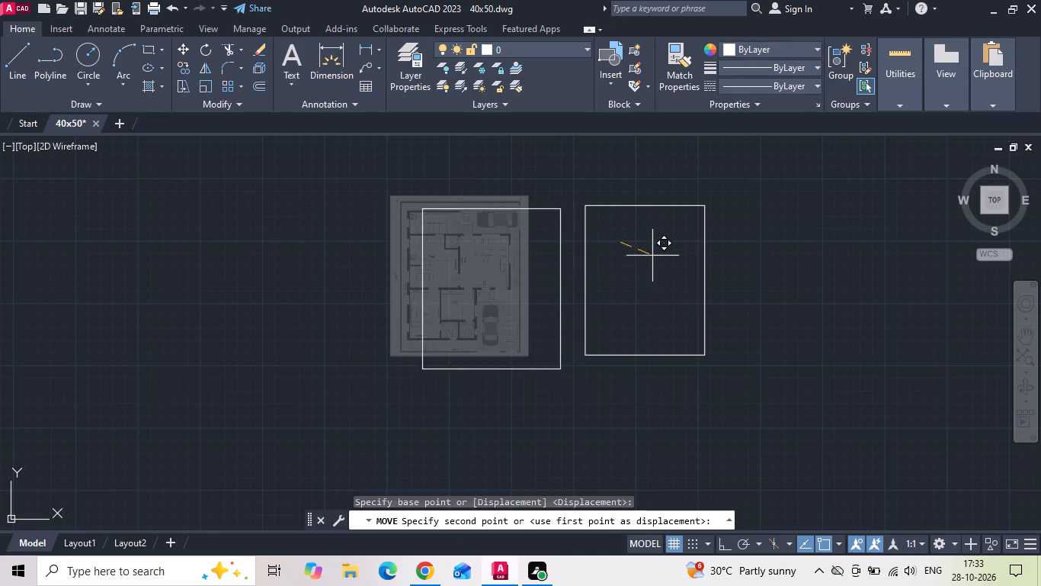
click(669, 246)
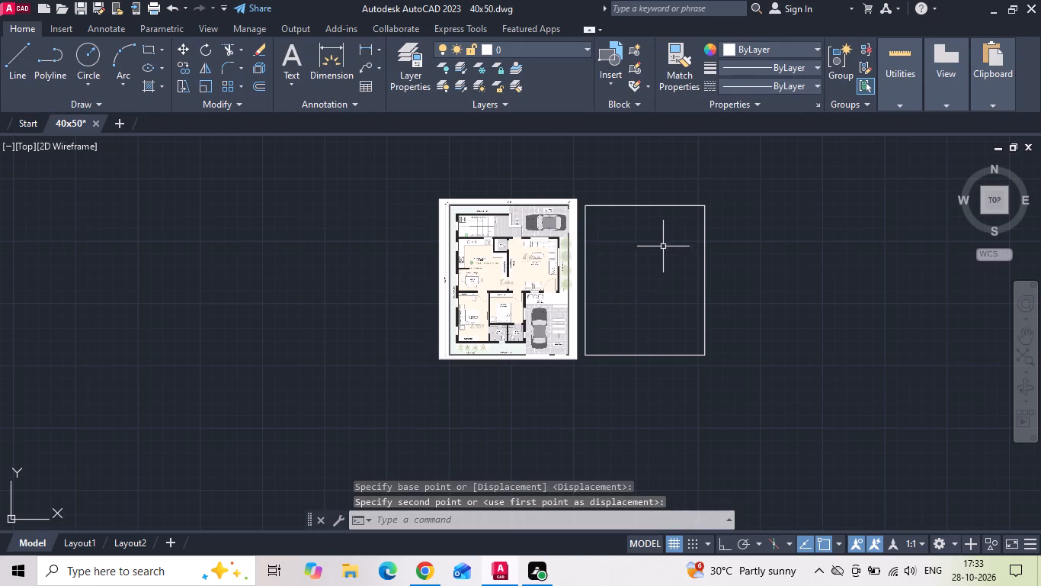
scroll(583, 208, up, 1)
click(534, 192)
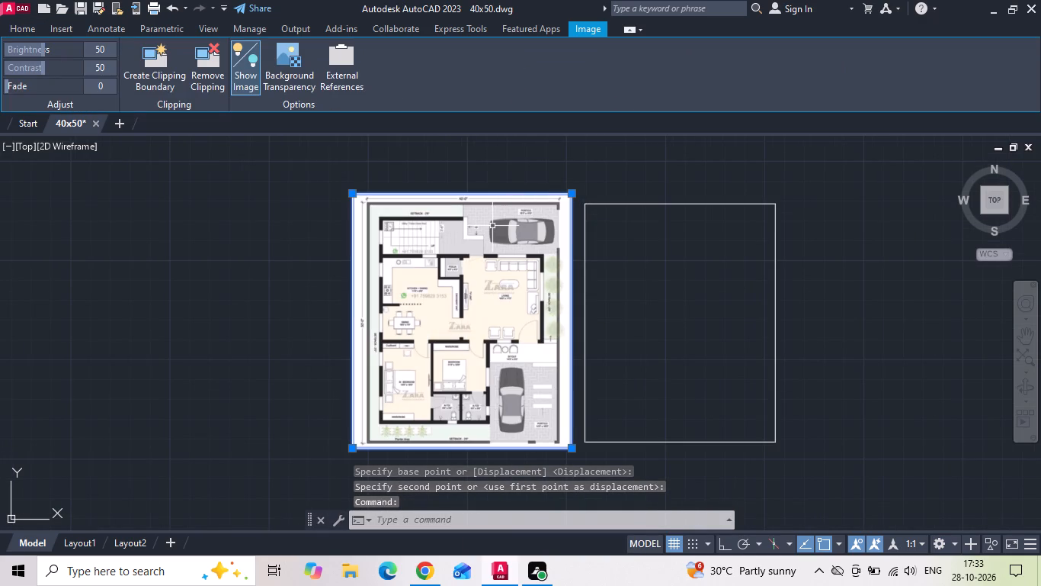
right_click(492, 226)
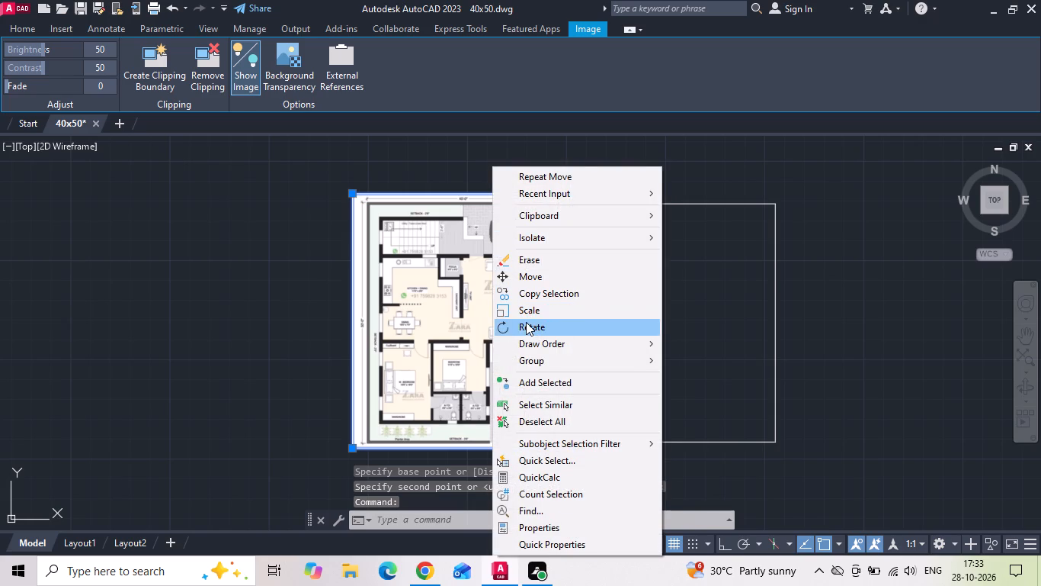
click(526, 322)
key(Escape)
Scale the floor plan image down slightly more, using its upper-right corner as the base point.
drag(546, 170, 532, 209)
click(500, 262)
right_click(499, 262)
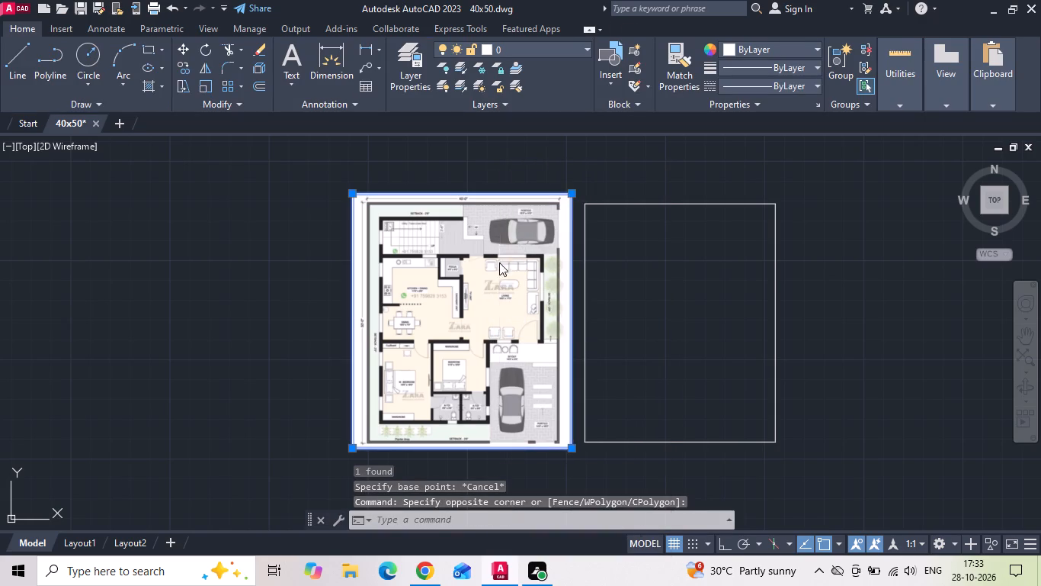
click(539, 307)
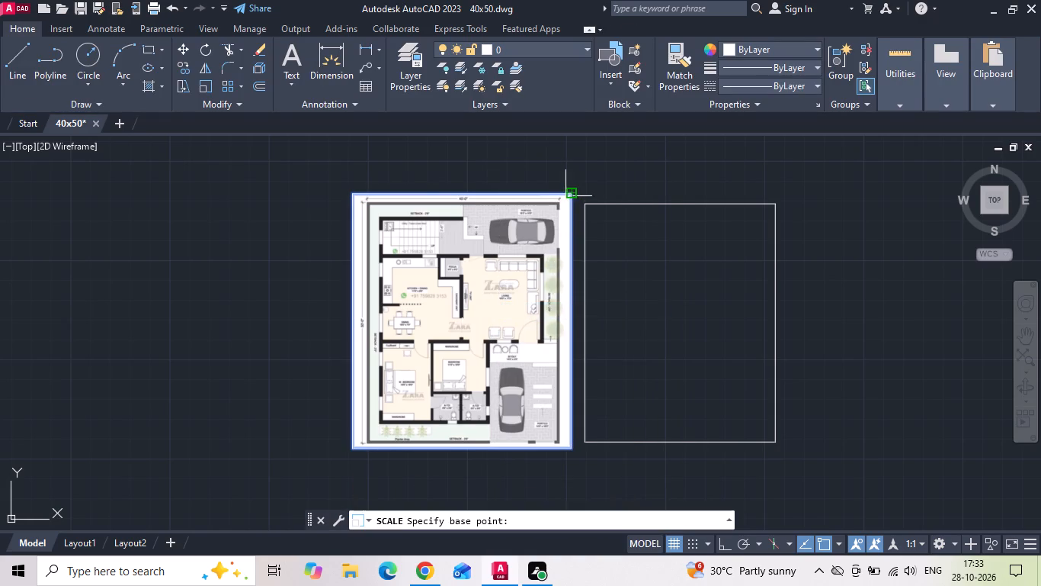
click(568, 192)
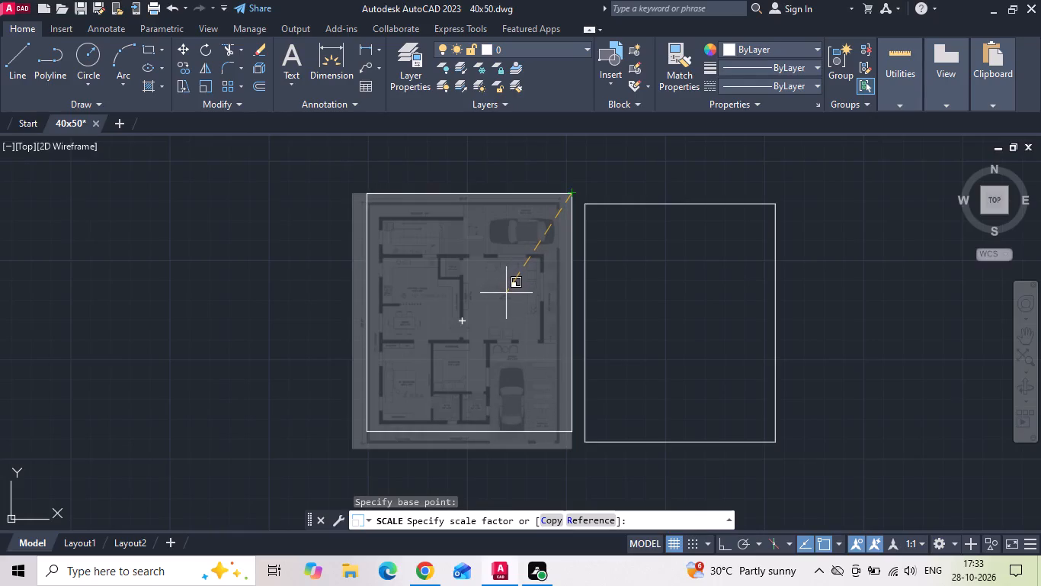
click(506, 293)
Shift the floor plan image slightly so it sits just beside the rectangle.
drag(568, 177, 501, 242)
click(479, 257)
right_click(478, 257)
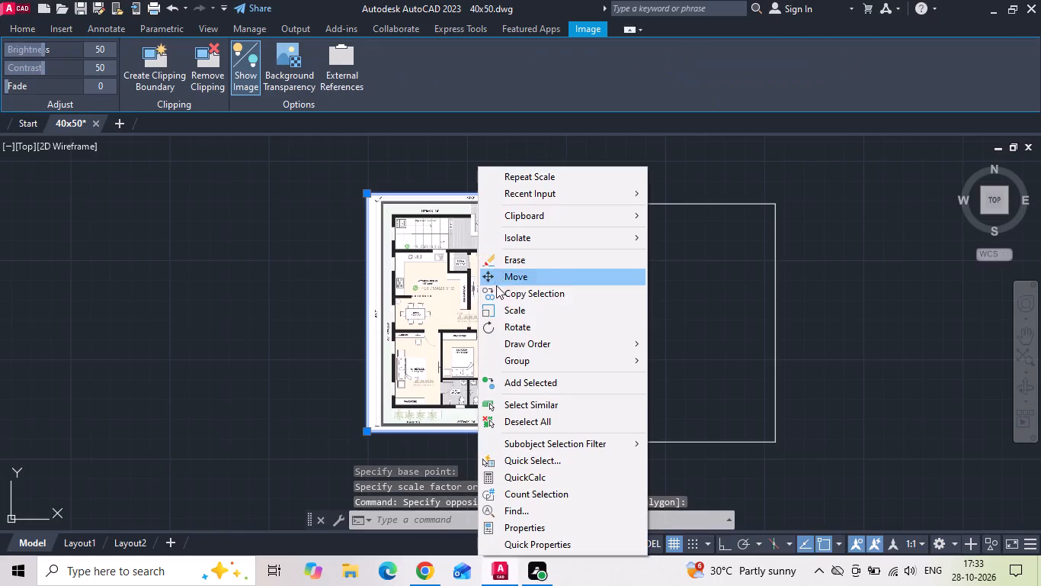
click(501, 279)
scroll(593, 241, up, 1)
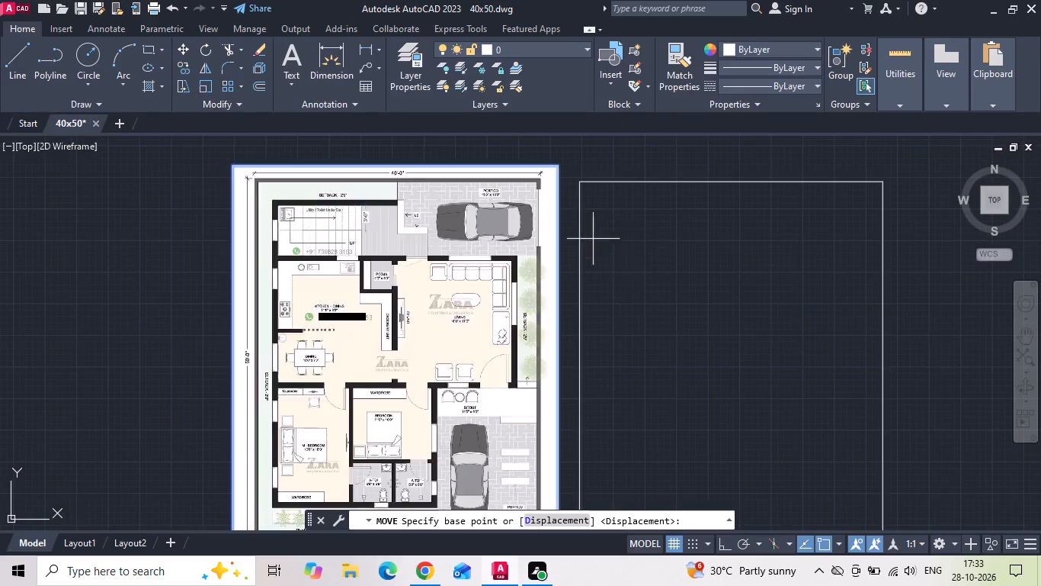
drag(636, 260, 639, 279)
click(639, 275)
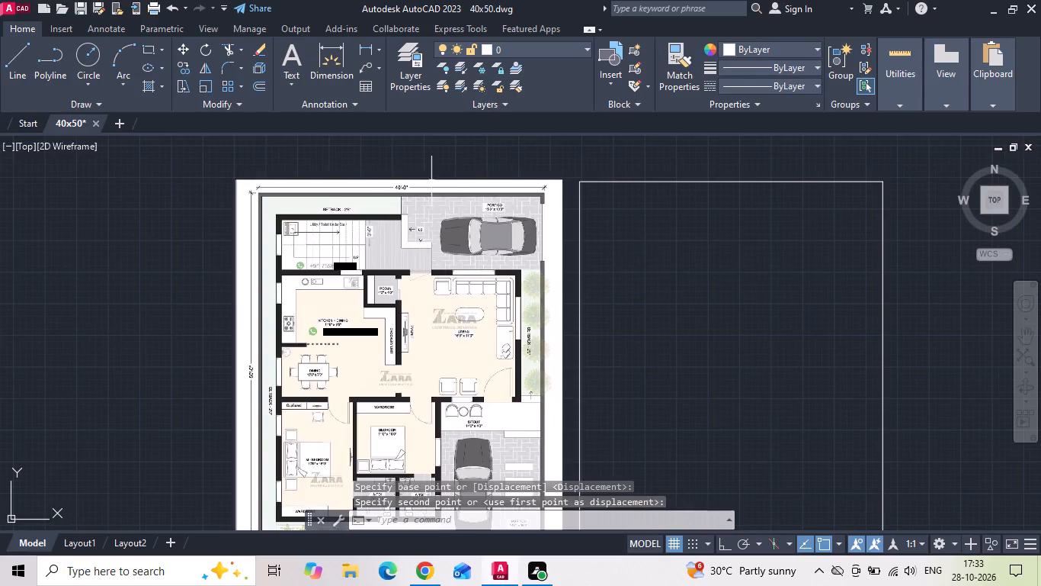
Offset the 40' x 50' plot rectangle inward by 2' for the setback shown on the plan.
scroll(369, 182, up, 2)
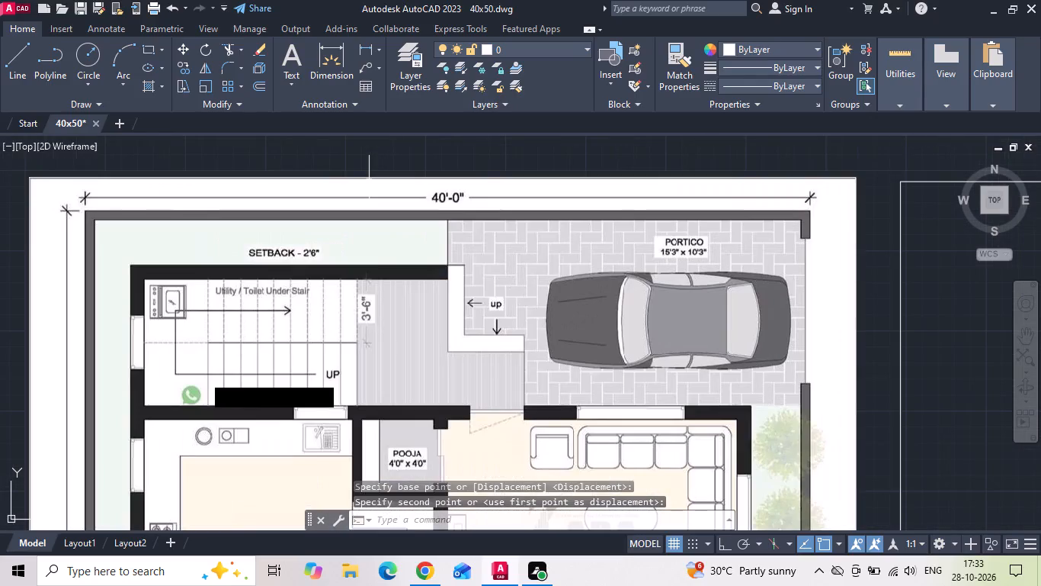
scroll(368, 181, down, 1)
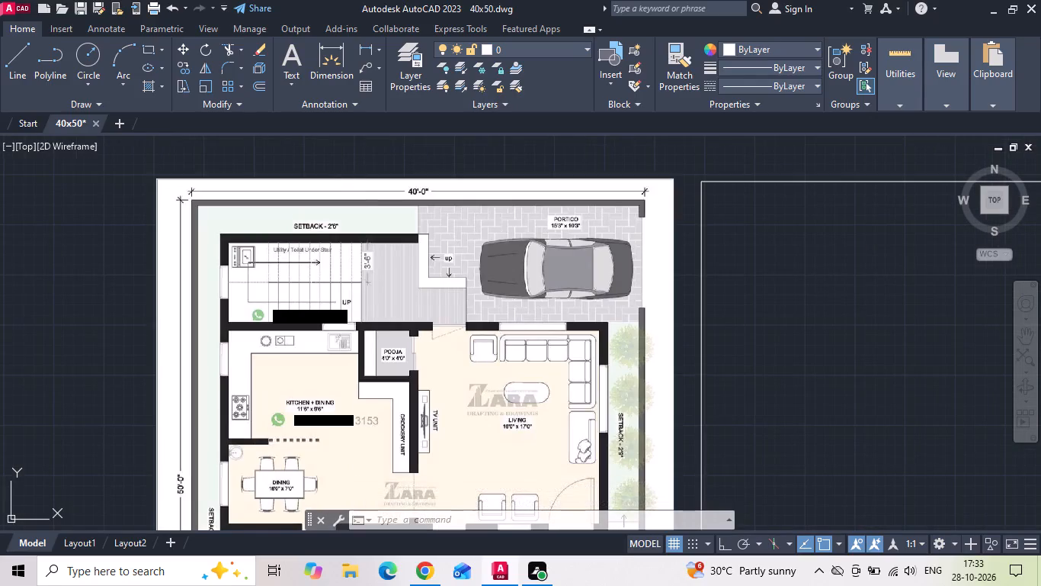
scroll(322, 220, up, 2)
scroll(336, 207, down, 3)
scroll(274, 369, up, 3)
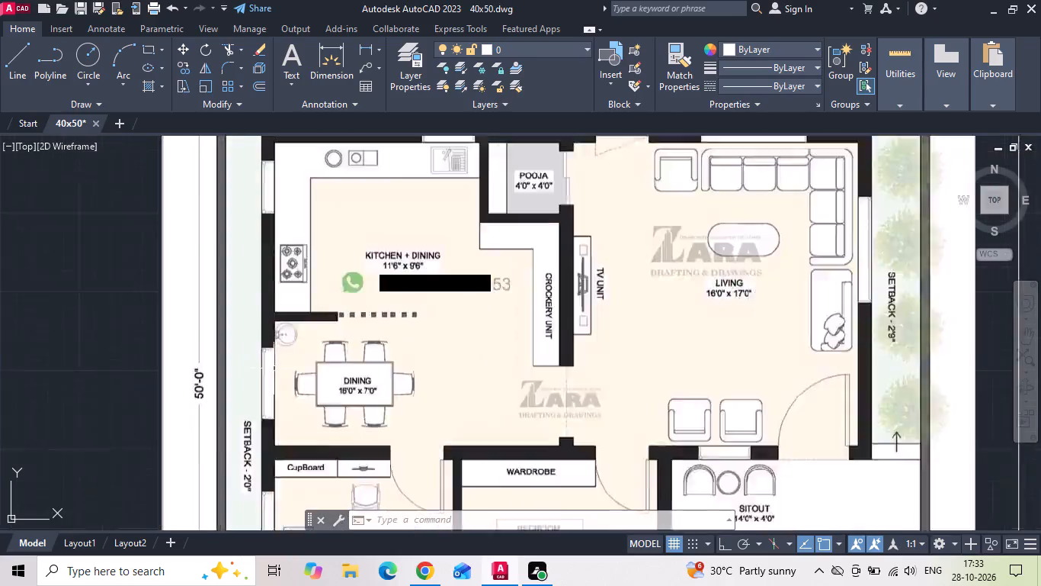
scroll(280, 314, down, 1)
text(o 2')
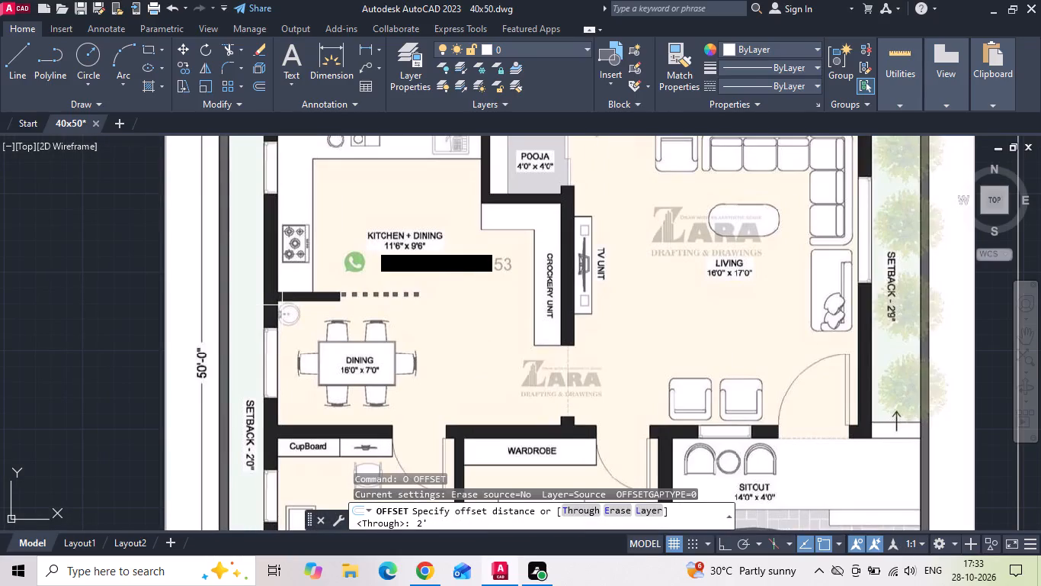
key(Return)
scroll(255, 267, down, 2)
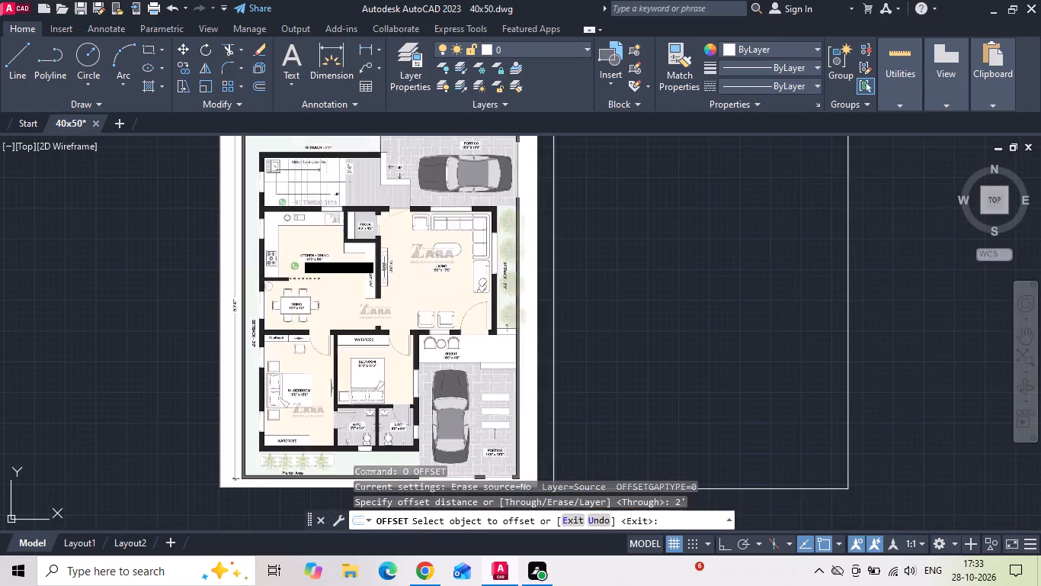
click(553, 285)
click(632, 253)
key(space)
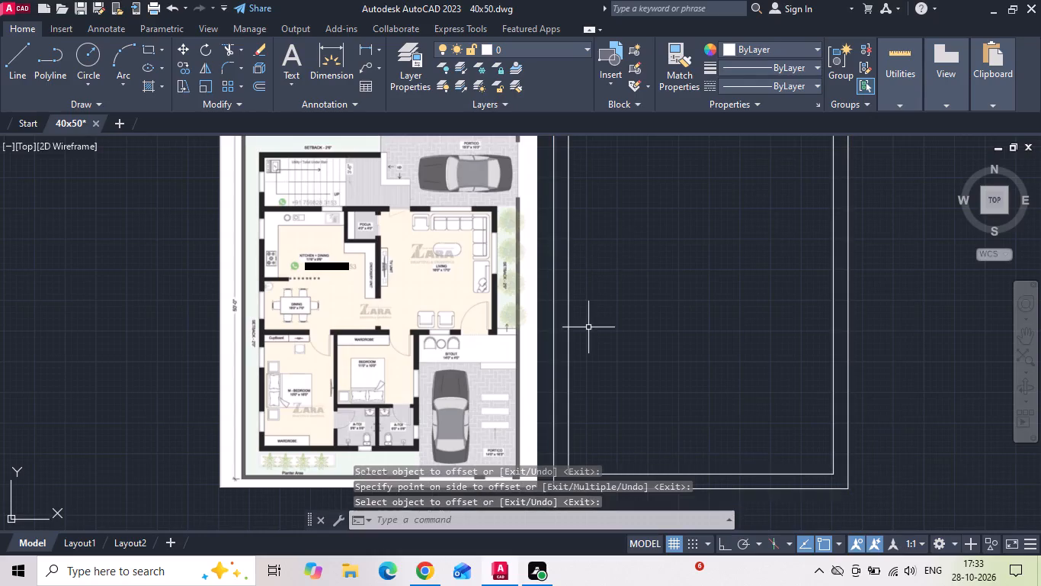
key(Escape)
Explode the inner setback rectangle into separate lines.
key(x)
key(space)
click(569, 353)
key(space)
click(568, 353)
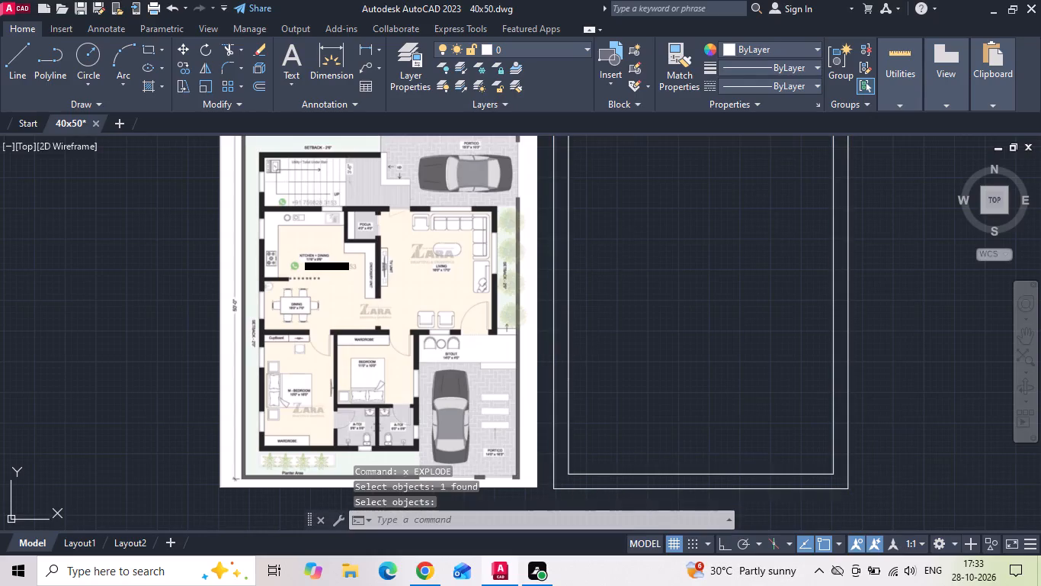
key(Escape)
With Ortho on, move the top line of the inner setback outline straight down by 6".
scroll(345, 447, up, 2)
middle_drag(345, 445, 350, 362)
scroll(351, 359, down, 2)
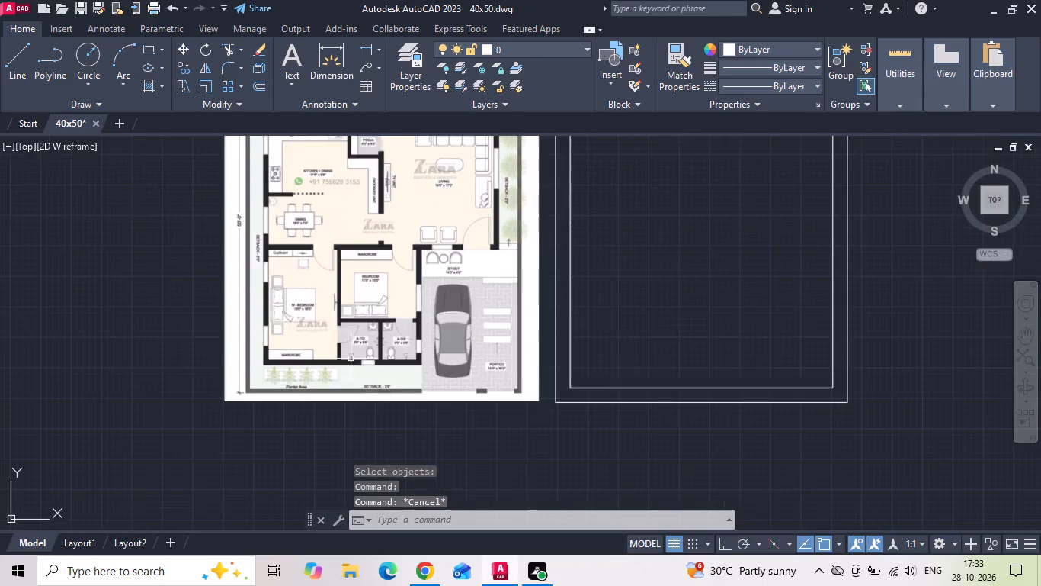
key(Escape)
middle_drag(668, 253, 669, 389)
scroll(406, 218, up, 1)
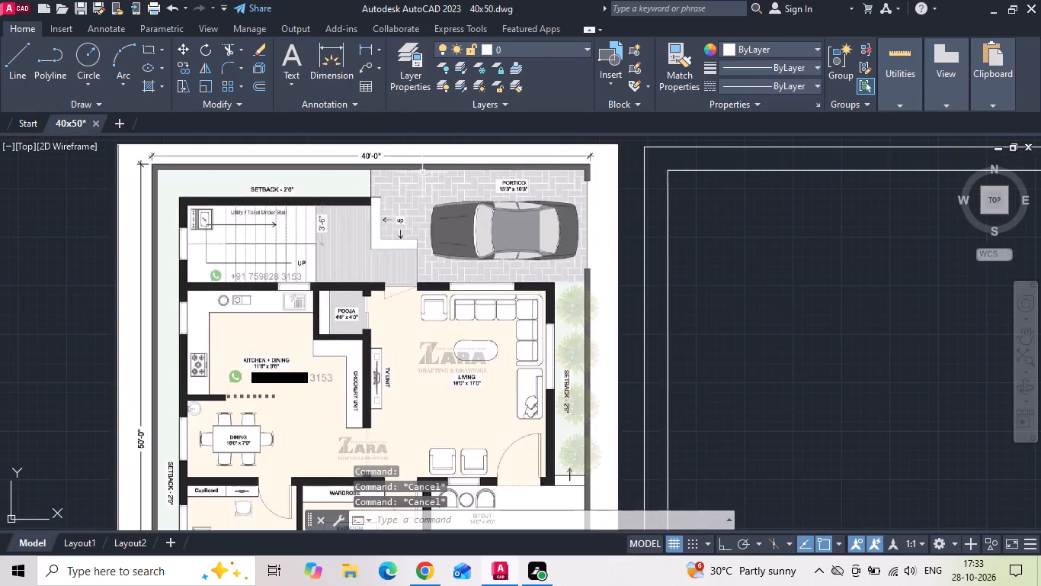
click(713, 169)
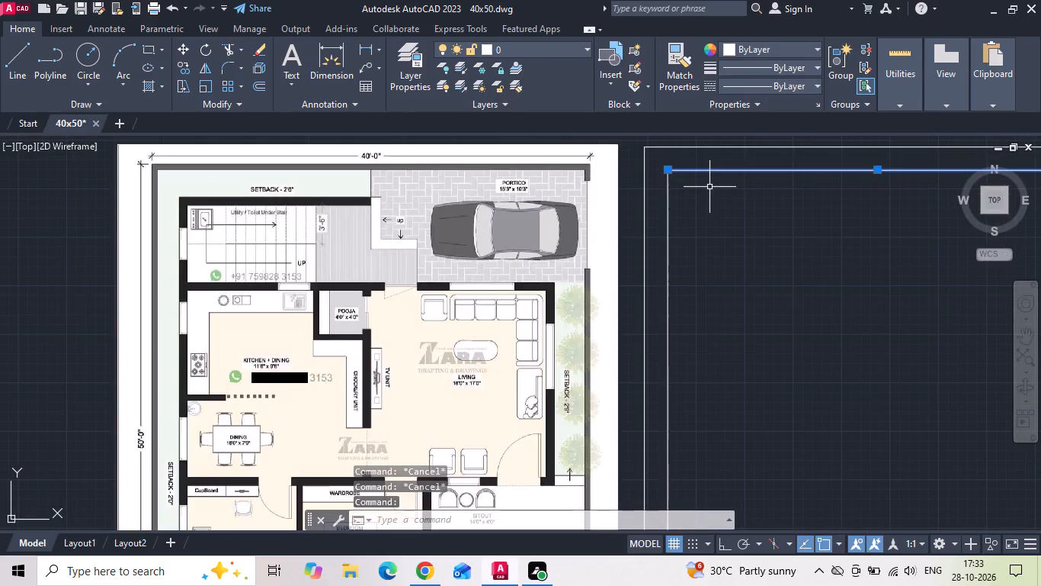
key(F8)
right_click(711, 195)
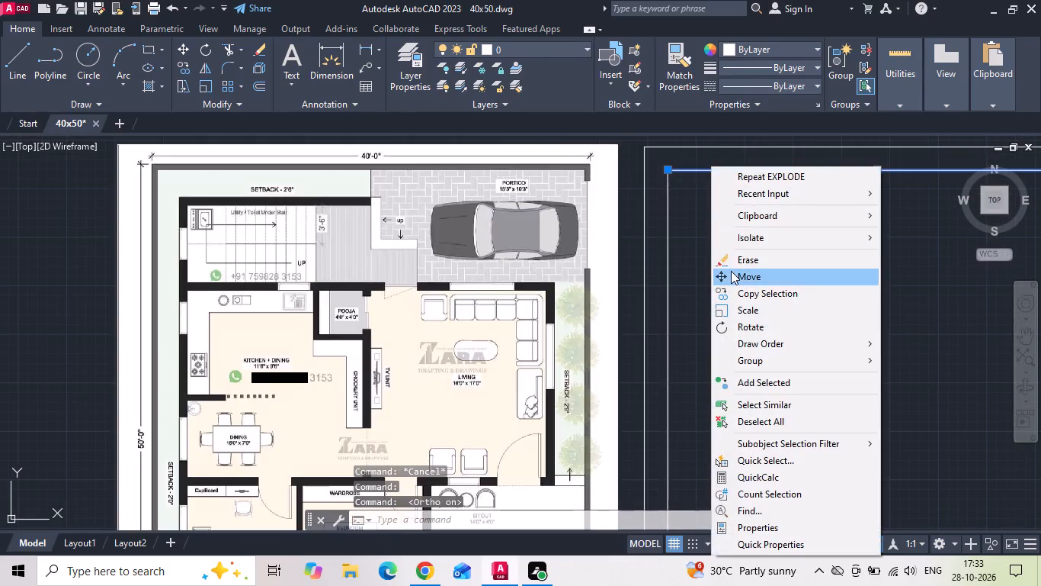
click(731, 271)
drag(760, 288, 762, 309)
text(6)
key(space)
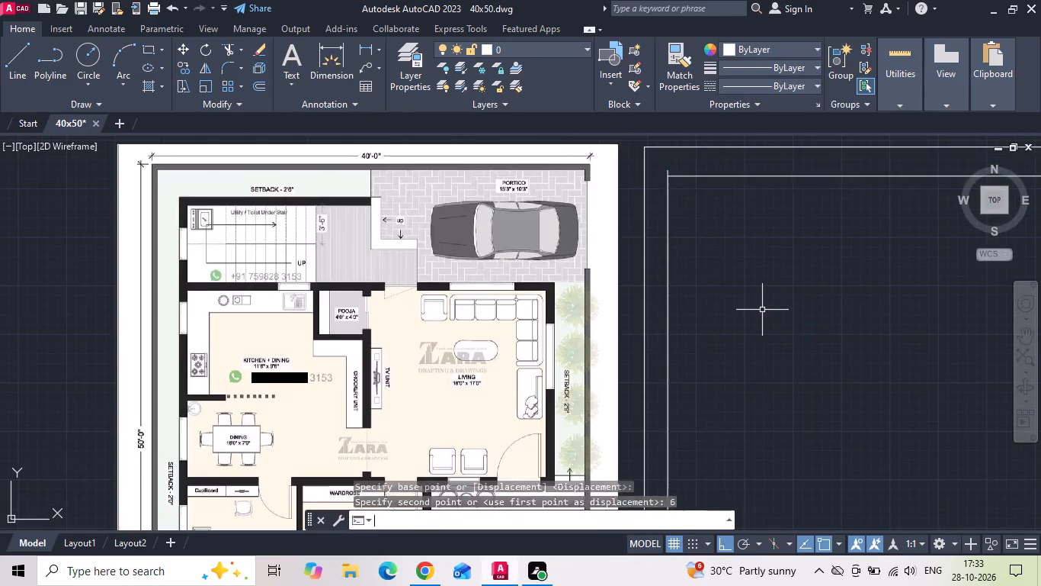
Move the right line of the inner setback outline straight inward by 9" to match the plan's right setback.
scroll(639, 432, up, 1)
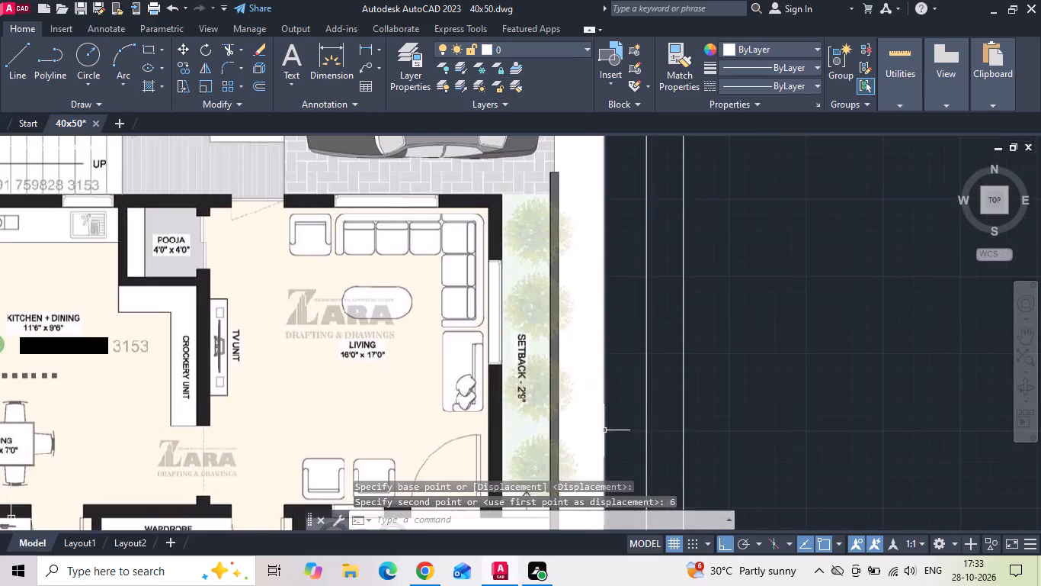
scroll(501, 391, up, 1)
scroll(465, 282, down, 2)
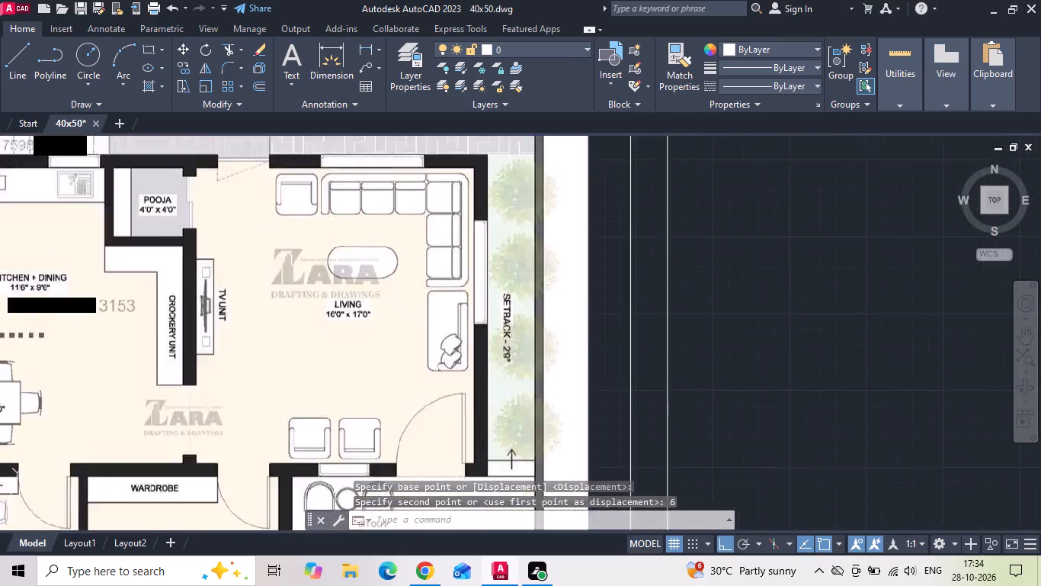
scroll(400, 311, down, 1)
click(767, 324)
click(758, 320)
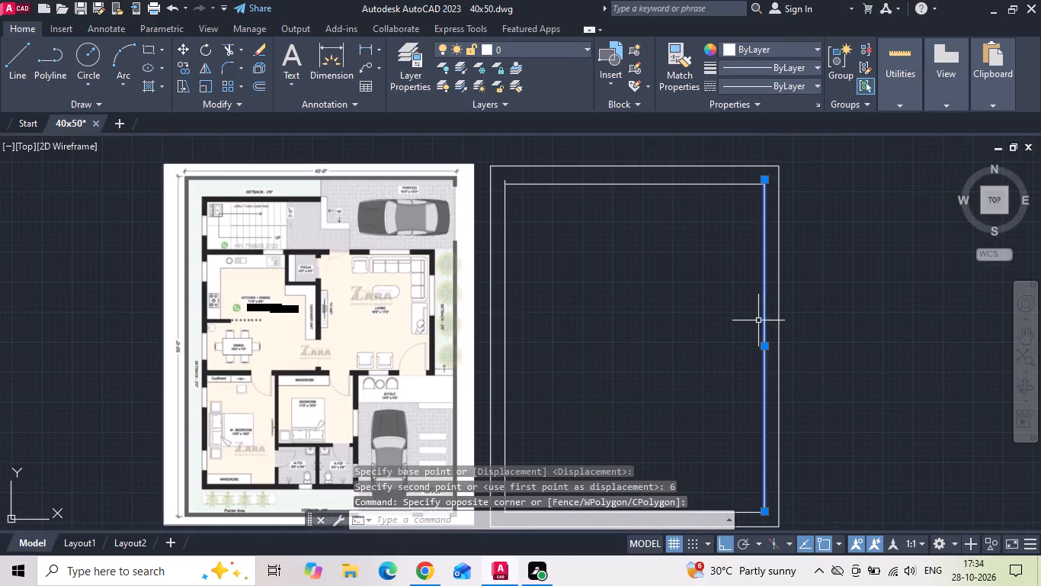
right_click(756, 318)
click(799, 278)
drag(724, 319, 712, 318)
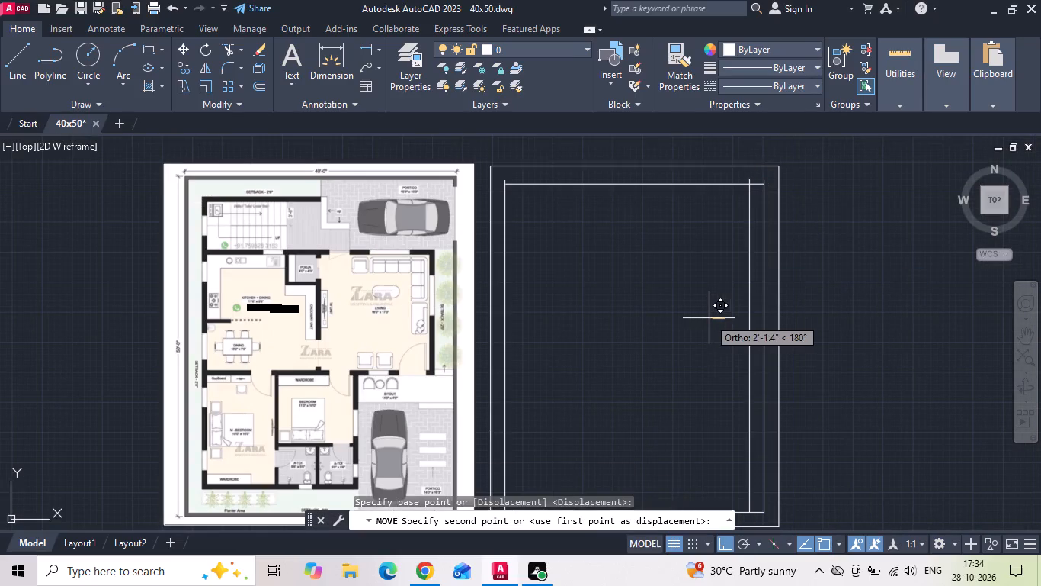
text(9)
key(space)
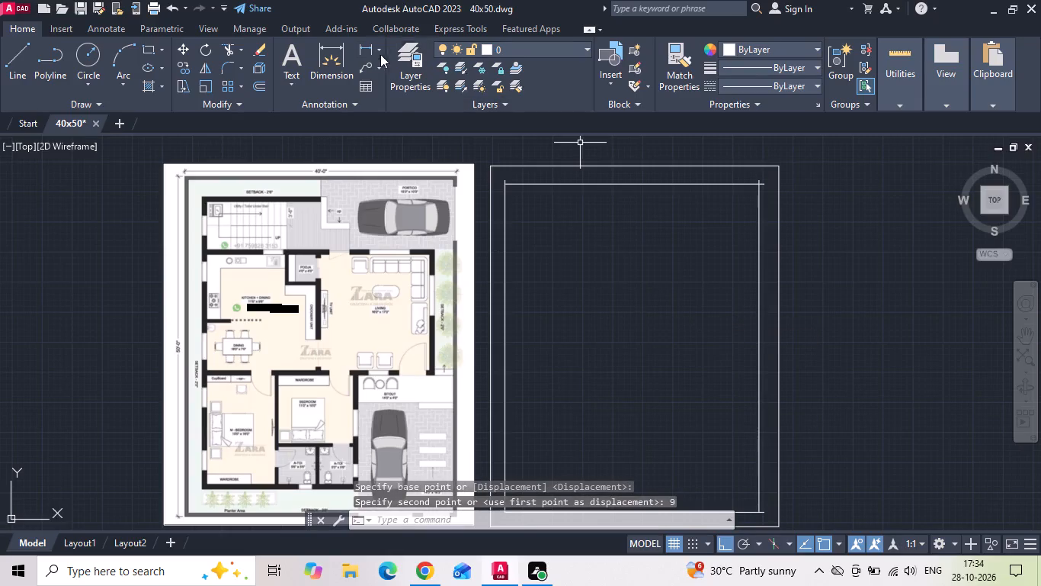
Check the gaps between the inner outline and the plot boundary on the right and bottom sides with temporary linear dimensions.
click(371, 51)
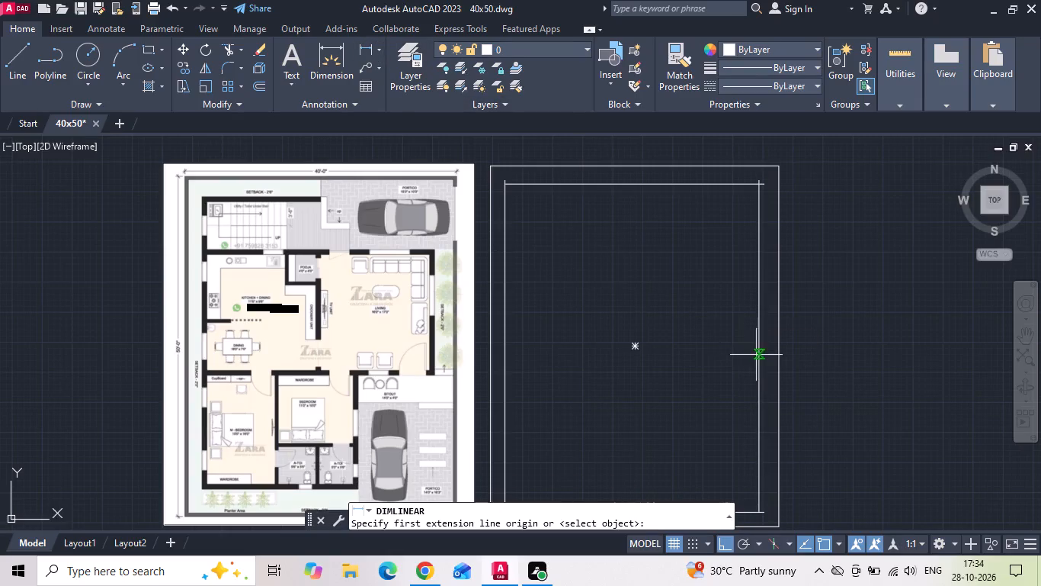
click(757, 356)
click(778, 359)
scroll(779, 358, up, 2)
key(Escape)
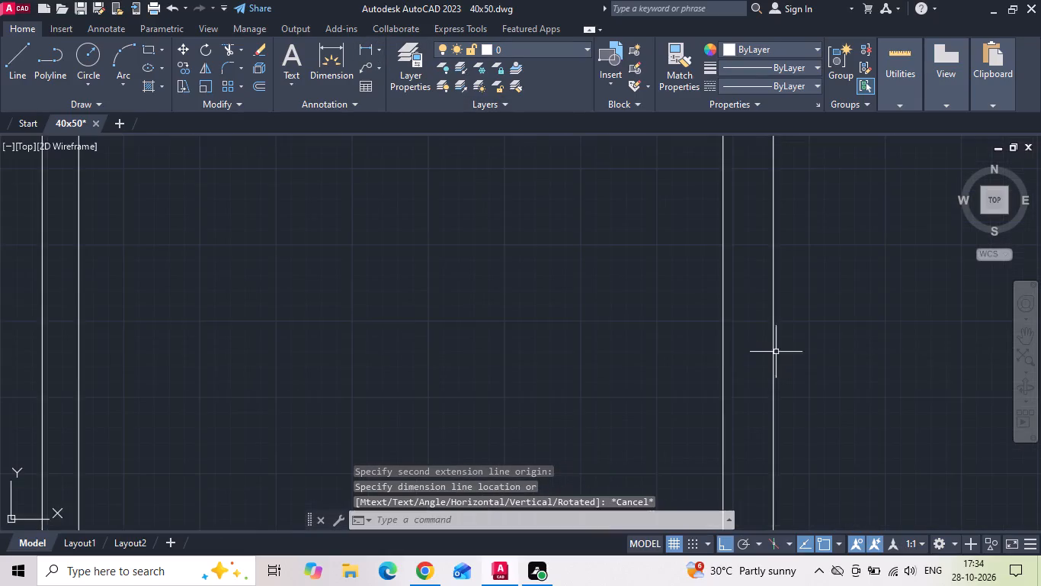
scroll(708, 250, down, 2)
scroll(271, 443, up, 2)
middle_drag(264, 421, 187, 349)
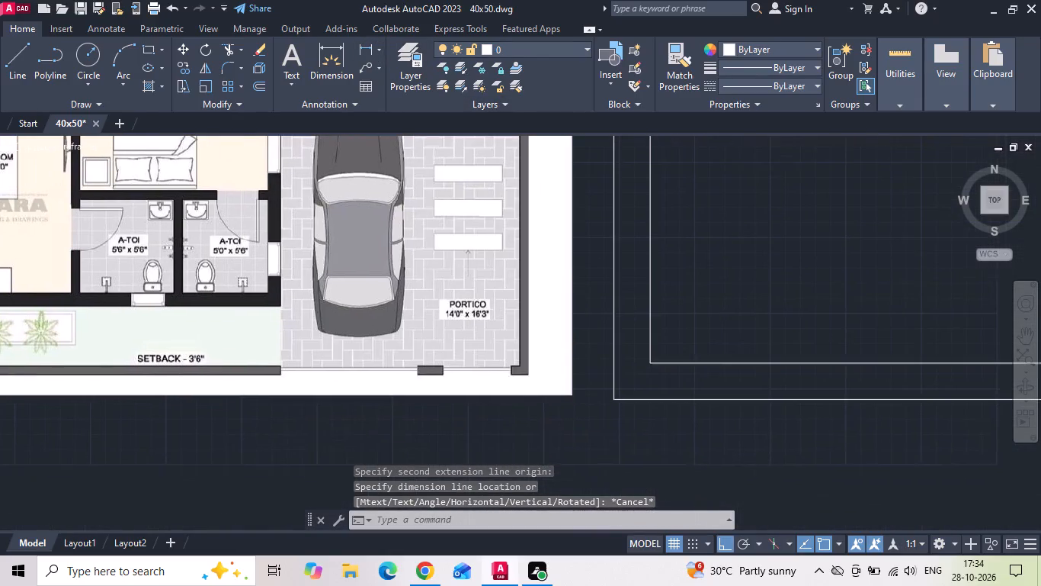
key(space)
drag(743, 369, 747, 382)
click(749, 406)
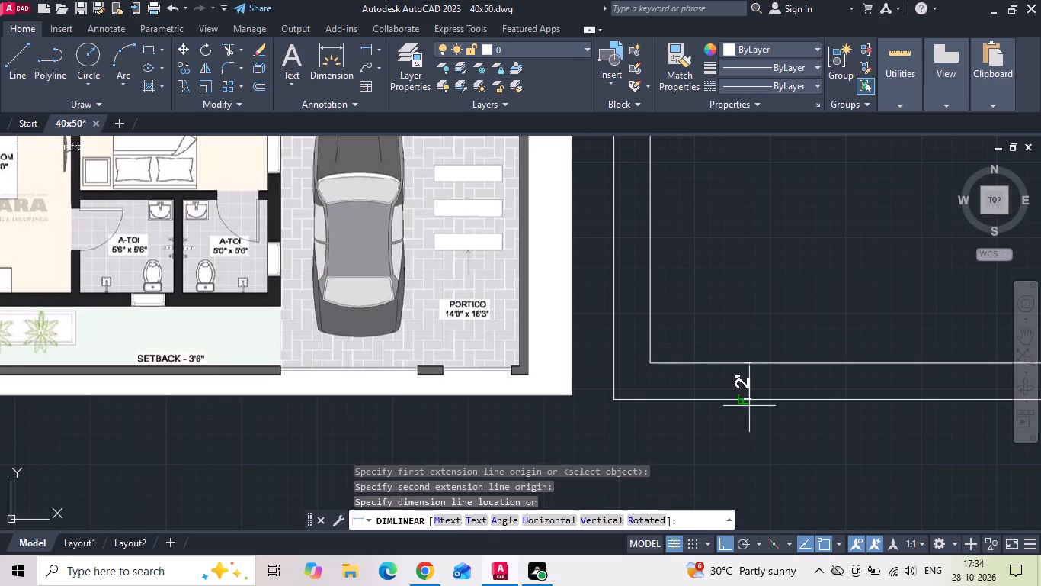
key(Escape)
Move the bottom line of the inner setback outline straight up by 1'6" to match the plan's bottom setback.
drag(758, 370, 753, 361)
click(732, 323)
right_click(732, 323)
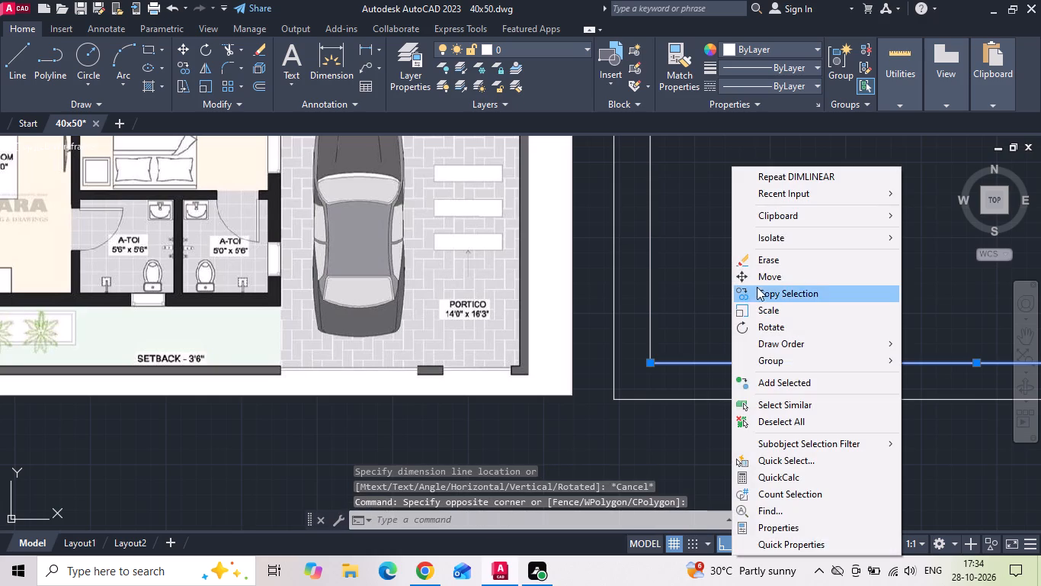
click(761, 275)
drag(758, 302, 756, 278)
text(1')
text(6)
key(space)
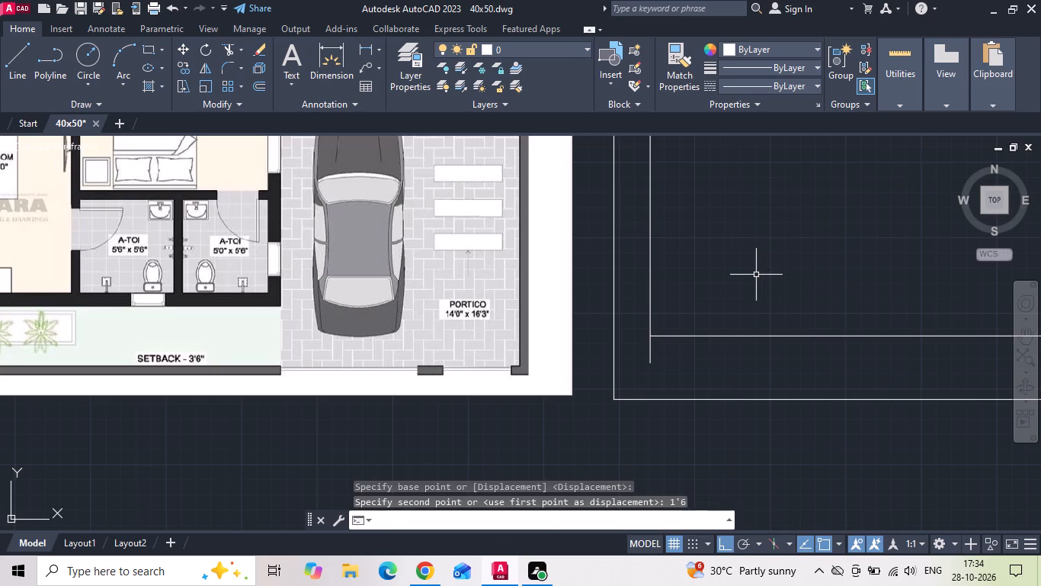
Fillet the two bottom corners of the inner setback outline with zero radius so the lines meet cleanly.
text(f)
key(space)
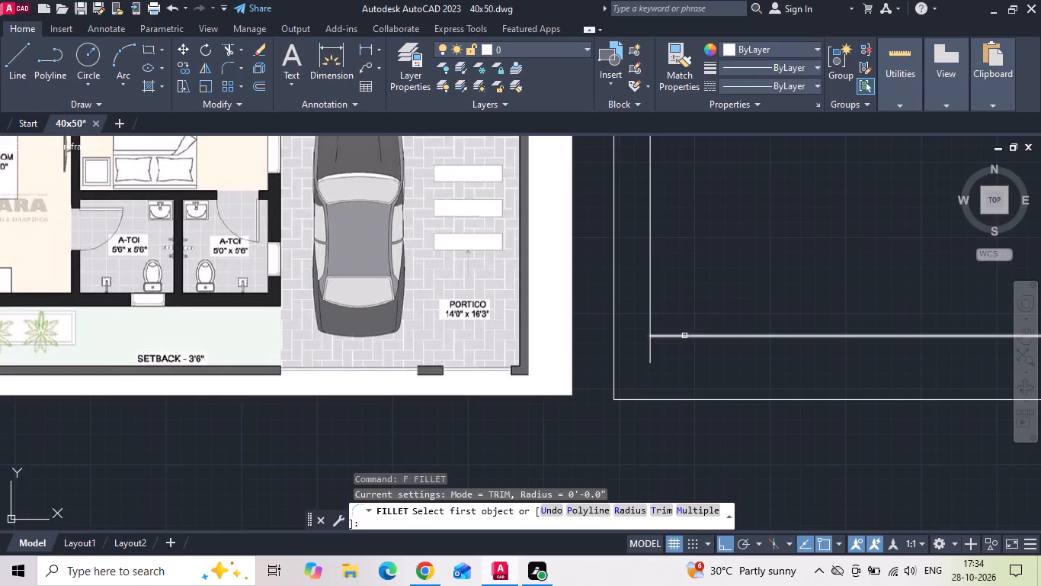
click(680, 337)
click(652, 308)
scroll(521, 340, down, 2)
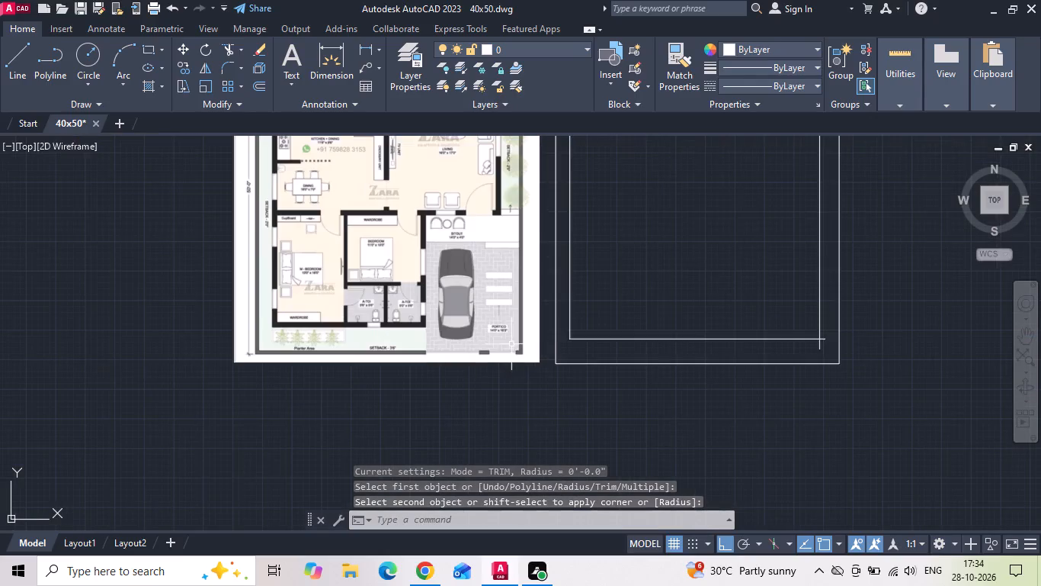
scroll(829, 327, up, 2)
key(space)
click(793, 334)
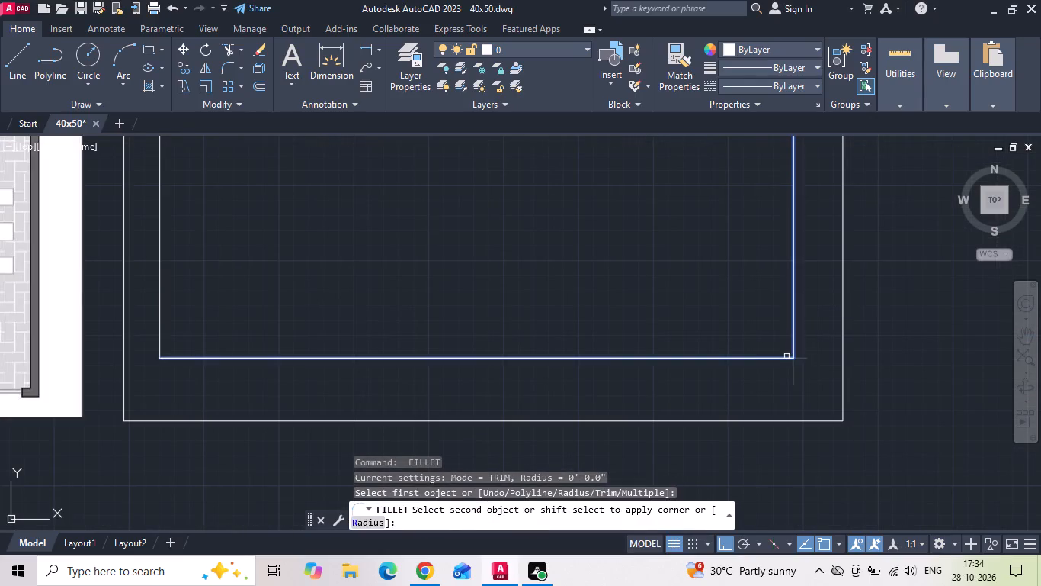
click(786, 357)
Fillet the two top corners of the inner setback outline with zero radius to close the outline.
scroll(697, 416, down, 3)
scroll(718, 208, up, 3)
key(space)
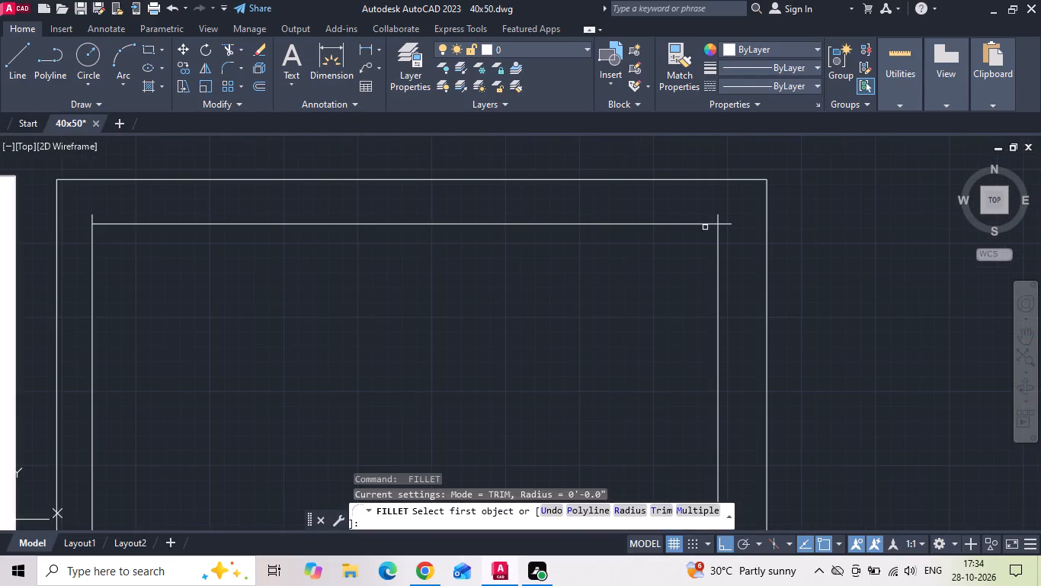
click(703, 224)
click(719, 257)
key(space)
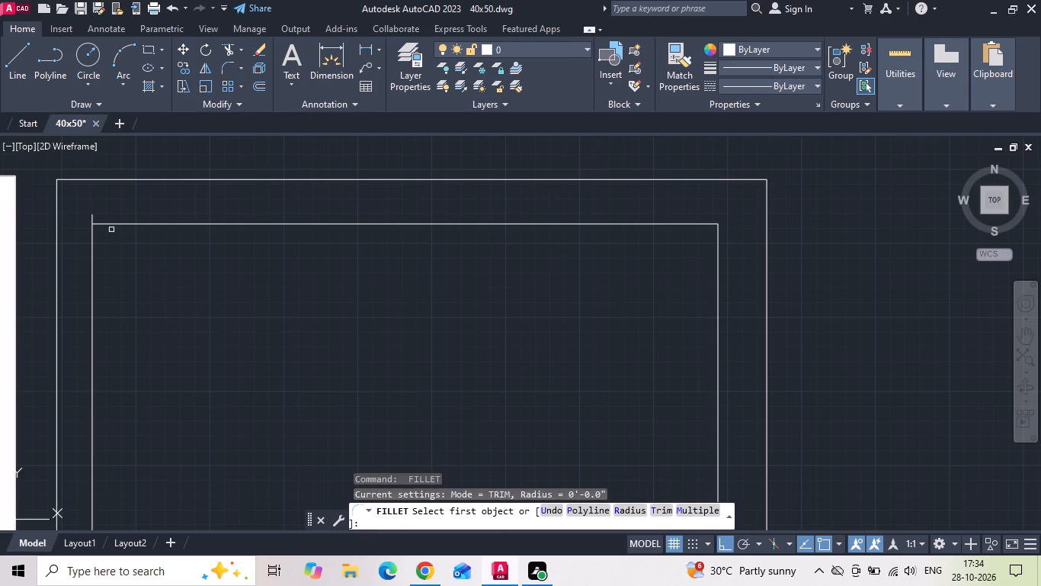
click(108, 224)
click(91, 253)
key(Escape)
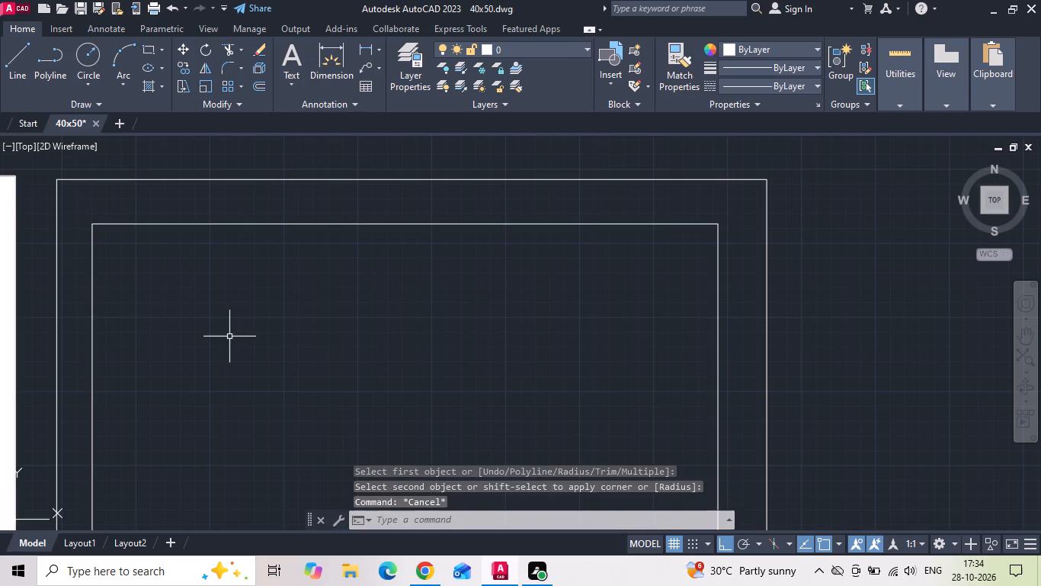
Save the drawing.
key(ctrl+s)
Review the command history back to the creation of the plot rectangle.
key(F2)
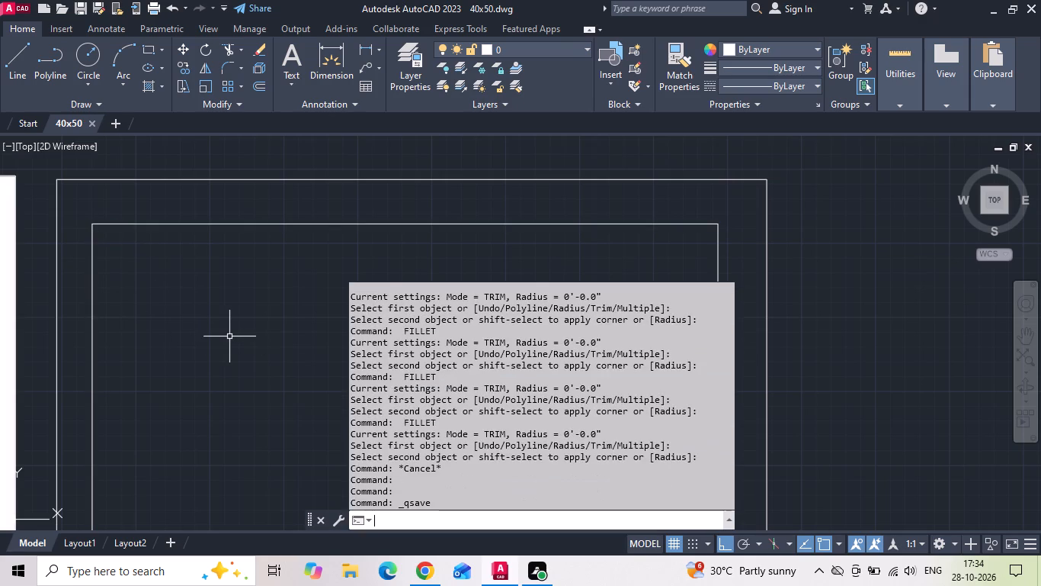
scroll(462, 369, up, 20)
scroll(462, 369, up, 2)
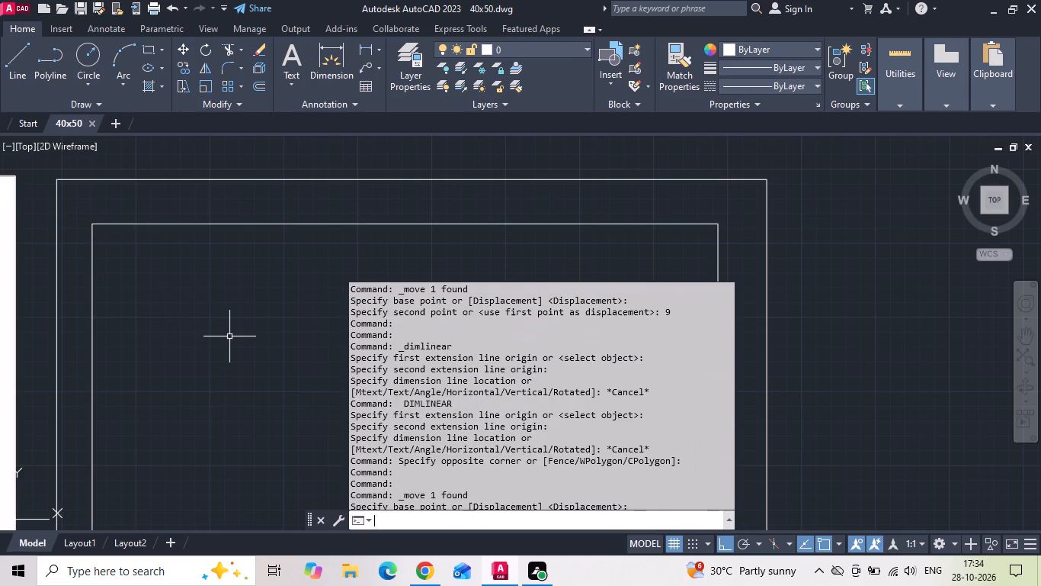
scroll(462, 369, up, 20)
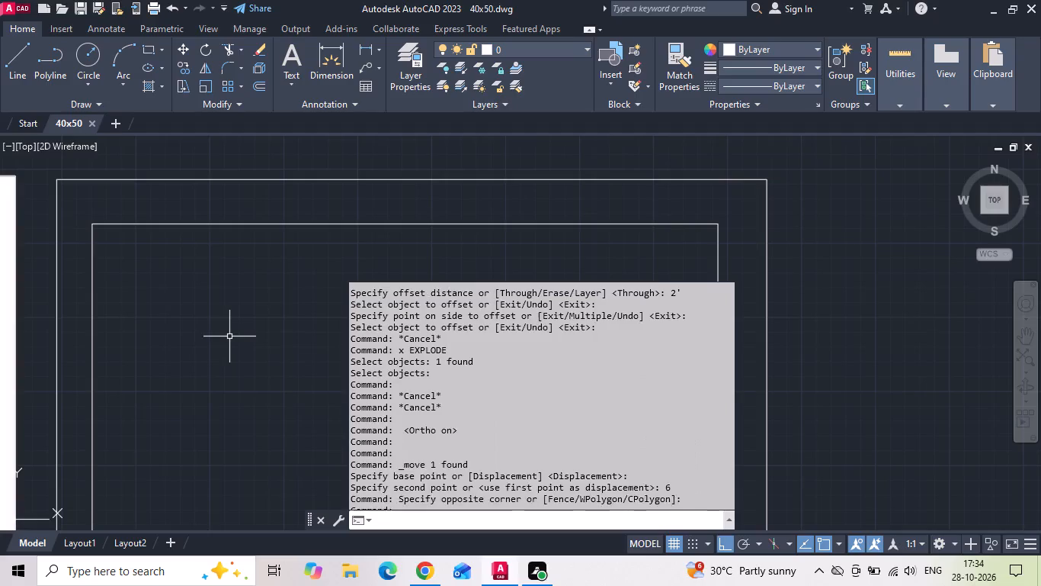
scroll(463, 368, up, 20)
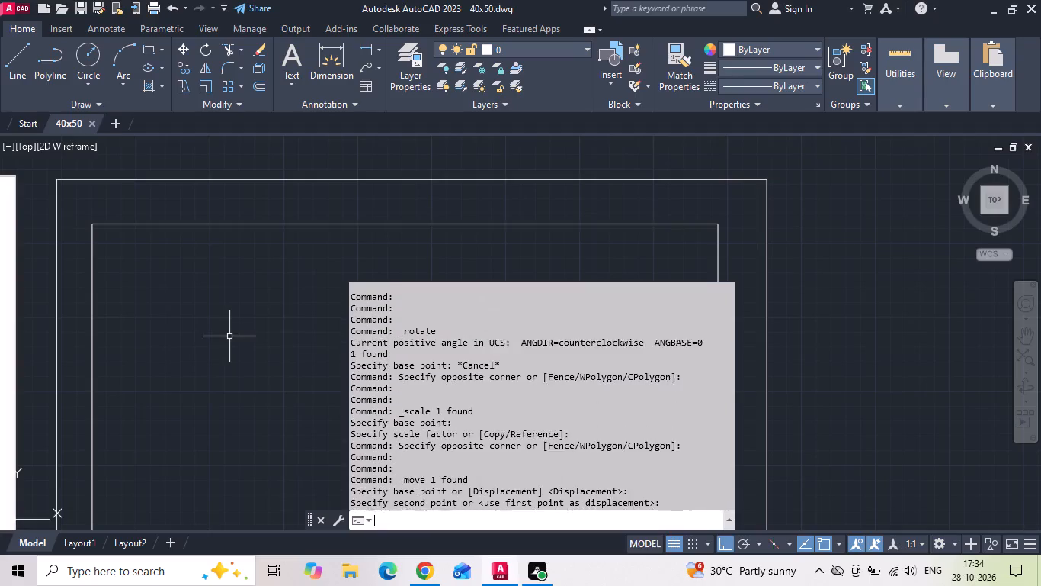
scroll(463, 365, up, 20)
scroll(463, 365, up, 4)
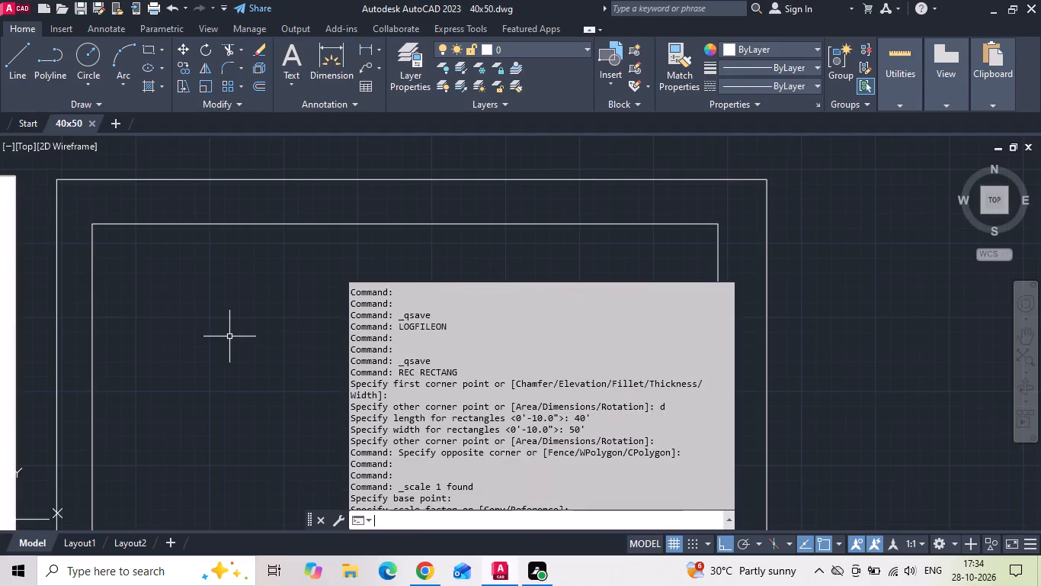
click(452, 268)
Offset the left and top lines of the setback outline inward by 9" for the outer wall thickness.
scroll(401, 307, down, 2)
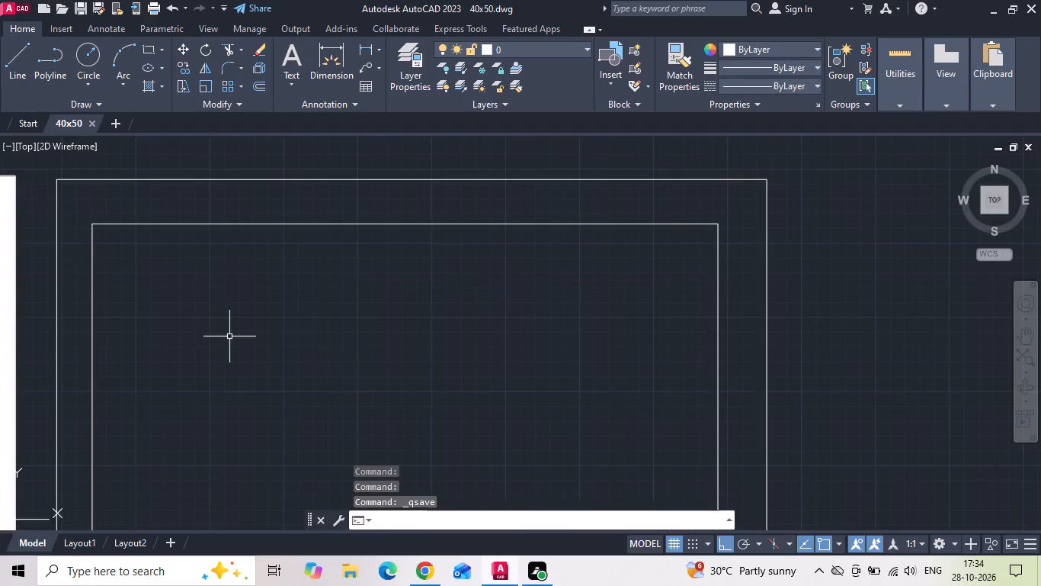
middle_drag(291, 307, 504, 283)
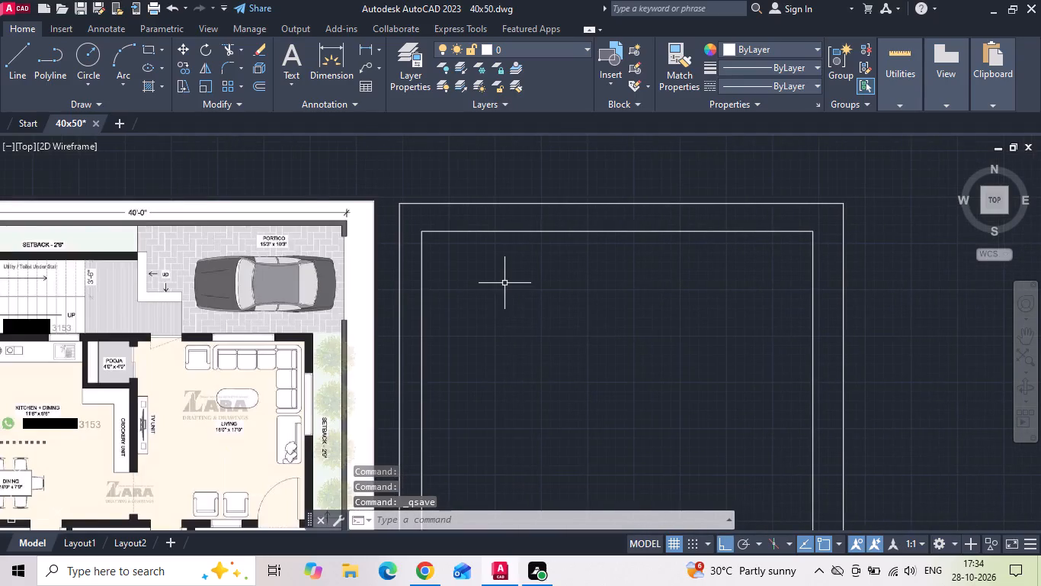
scroll(37, 289, up, 2)
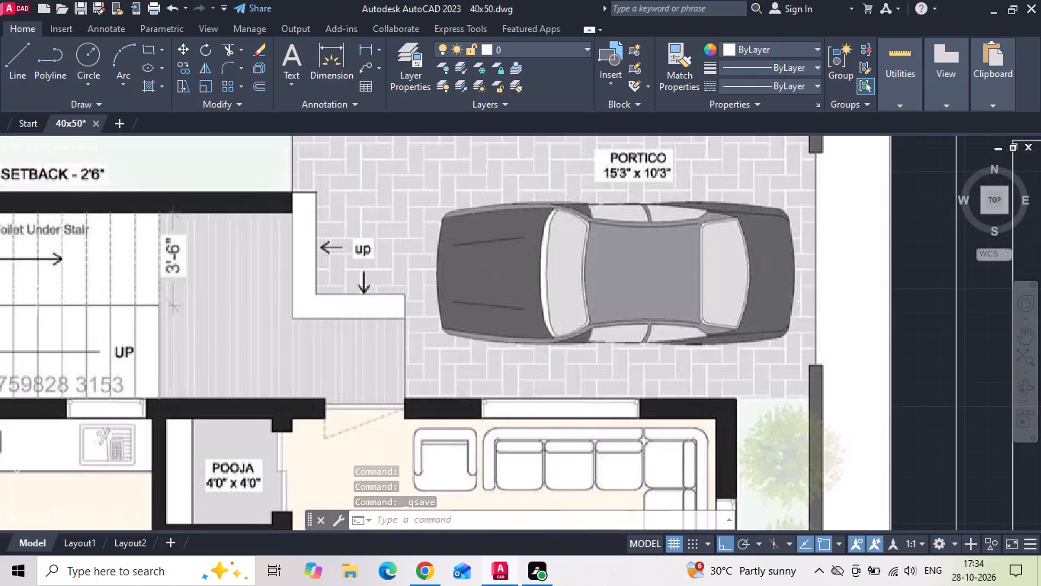
scroll(366, 273, down, 2)
scroll(171, 320, up, 1)
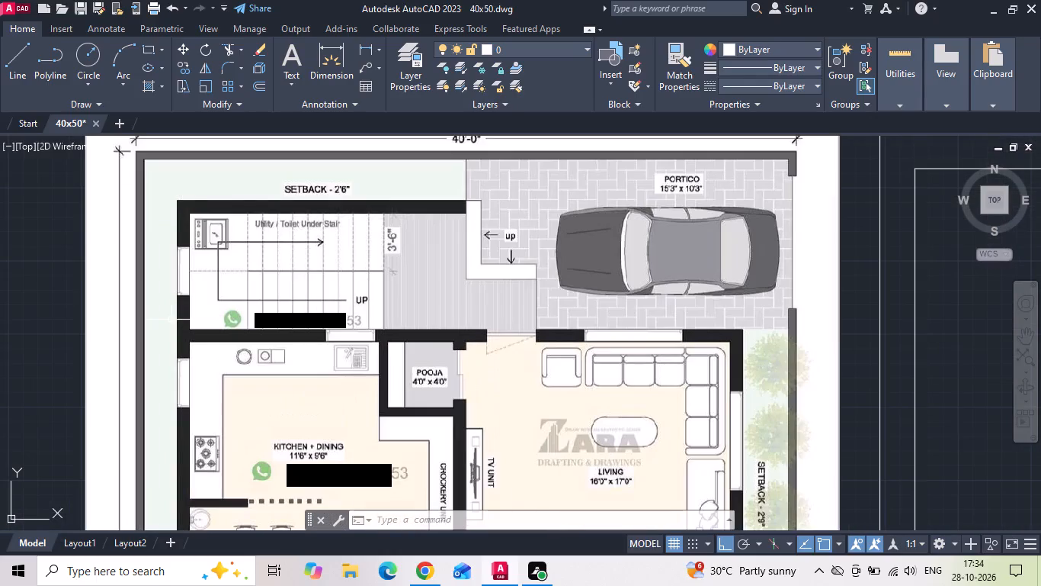
text(o 9)
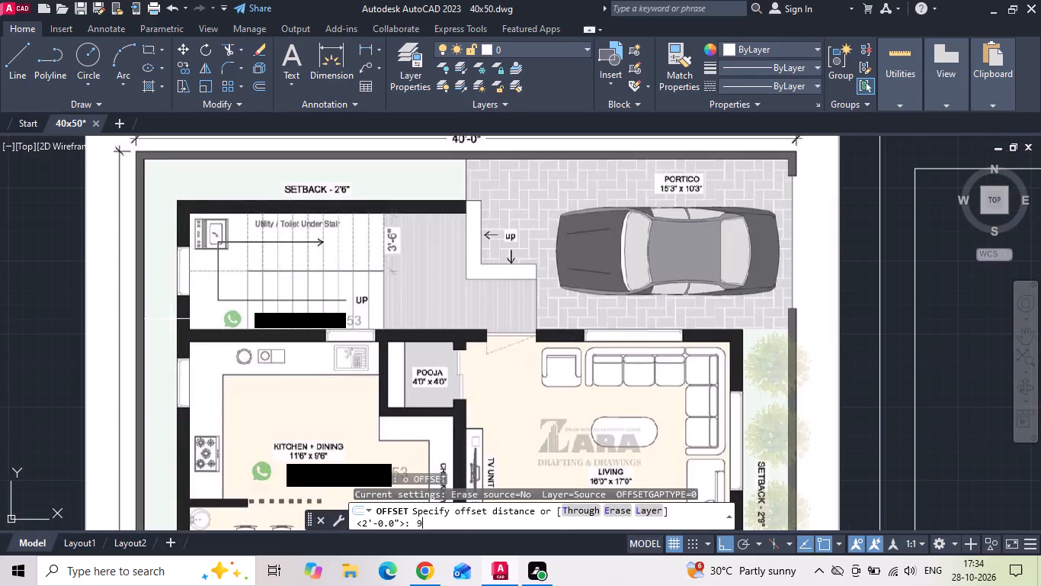
key(space)
scroll(110, 195, down, 1)
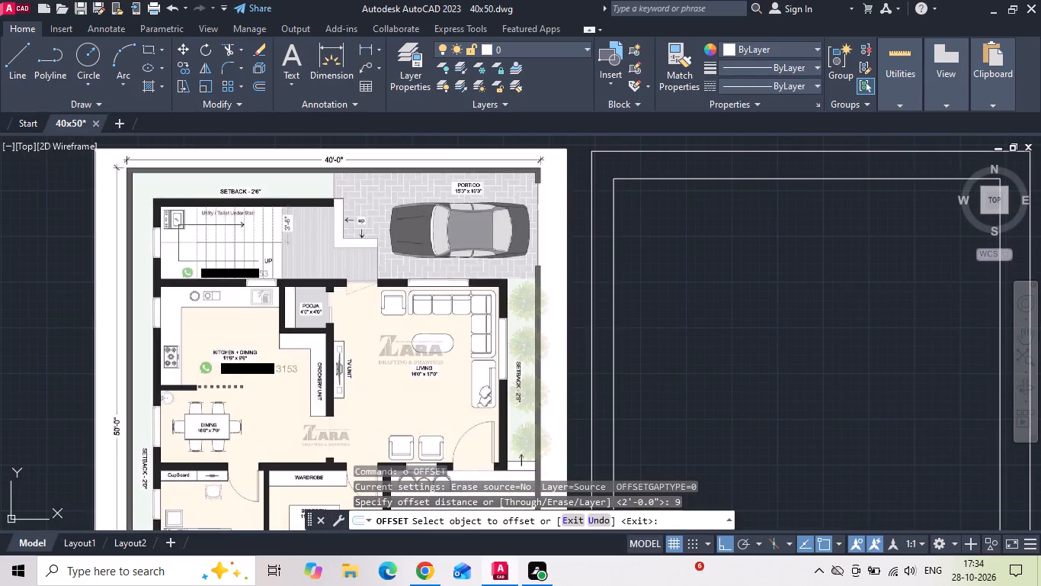
drag(613, 246, 662, 230)
click(700, 218)
click(696, 181)
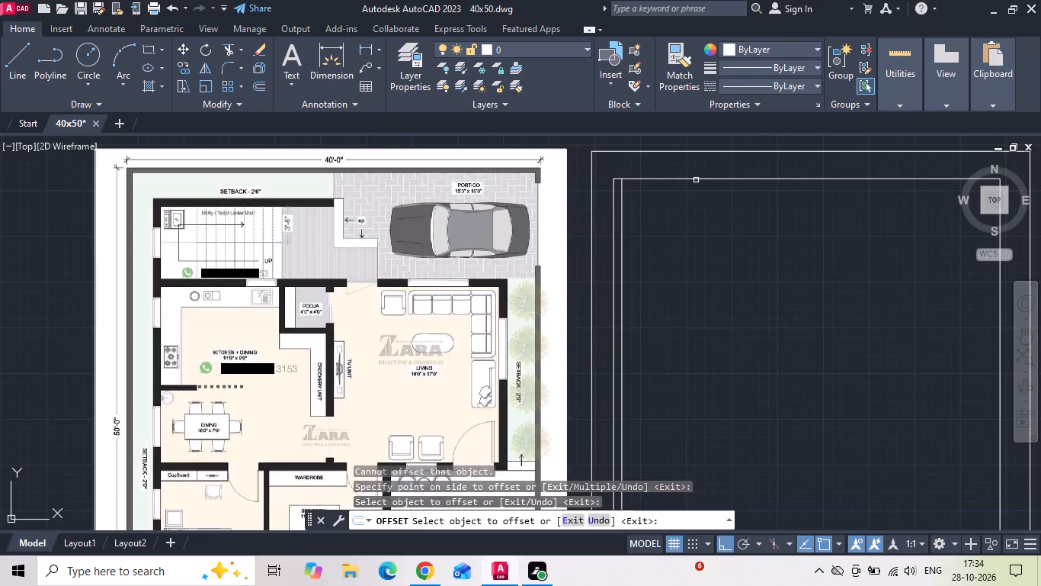
drag(696, 179, 696, 202)
click(692, 240)
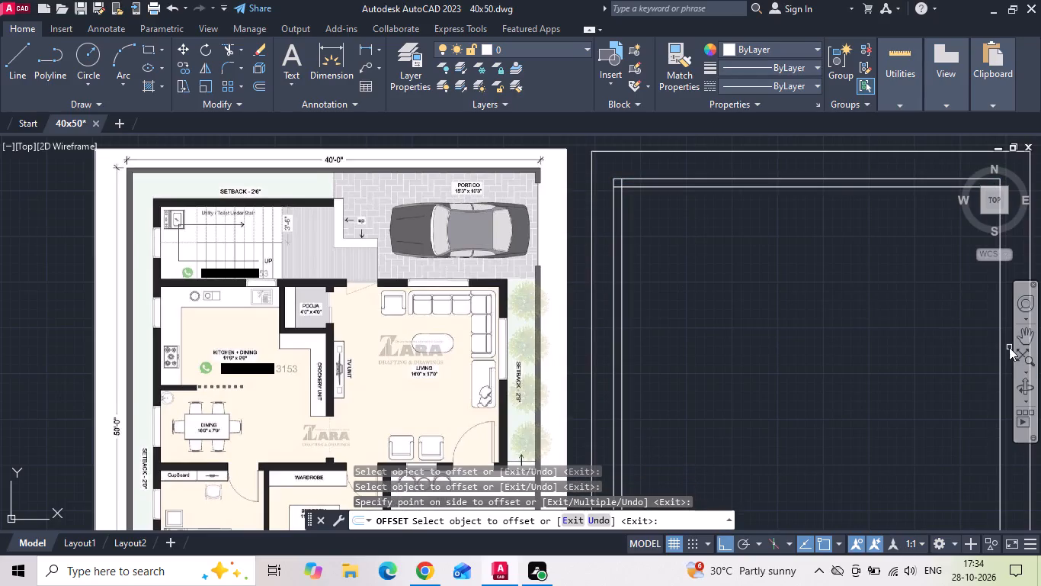
Offset the right and bottom lines of the setback outline inward by the same 9" to complete the outer walls.
drag(999, 340, 988, 340)
click(876, 354)
scroll(740, 275, down, 1)
middle_drag(718, 340, 701, 309)
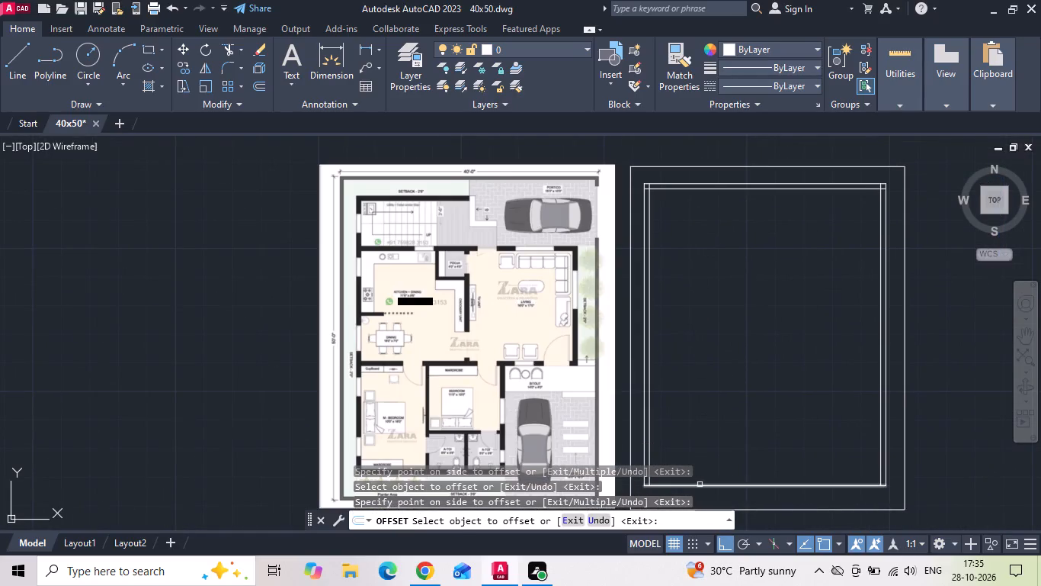
click(700, 485)
click(698, 443)
key(Escape)
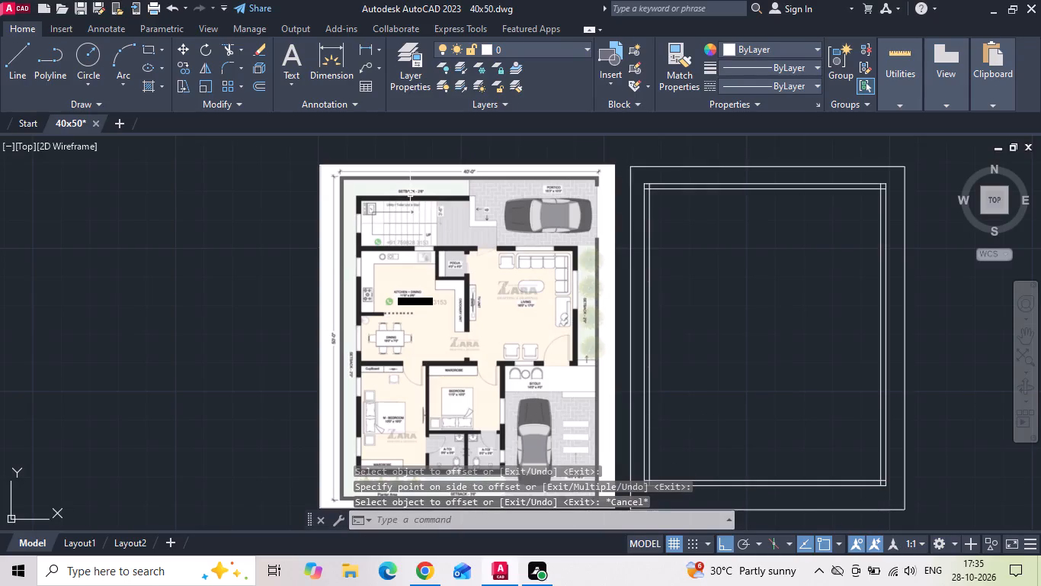
Offset the inner line of the bottom outer wall upward by 16' for the master bedroom's length.
scroll(410, 195, down, 2)
scroll(389, 299, up, 5)
scroll(394, 311, down, 1)
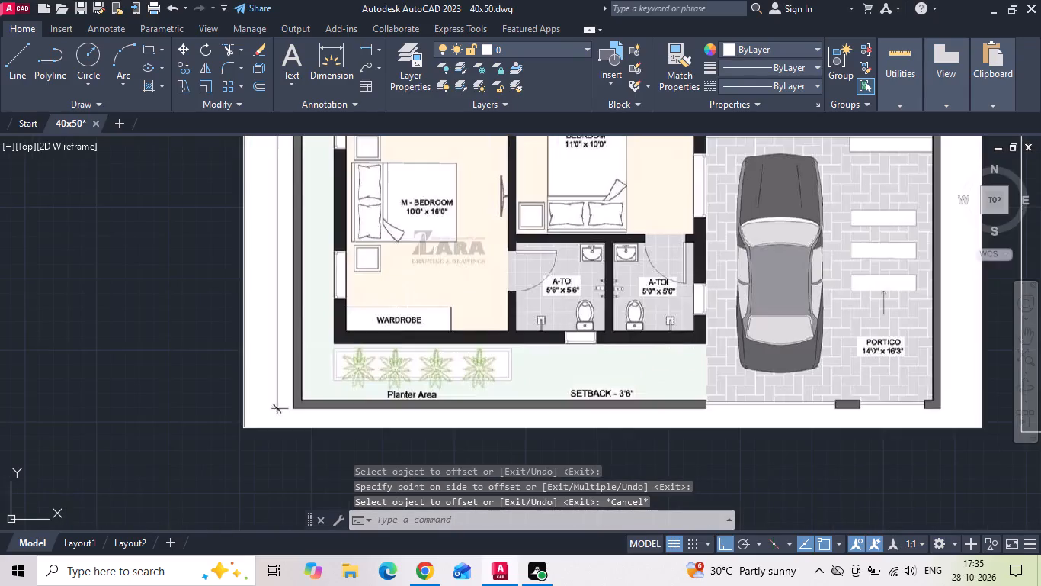
middle_drag(415, 272, 305, 333)
key(o)
key(Return)
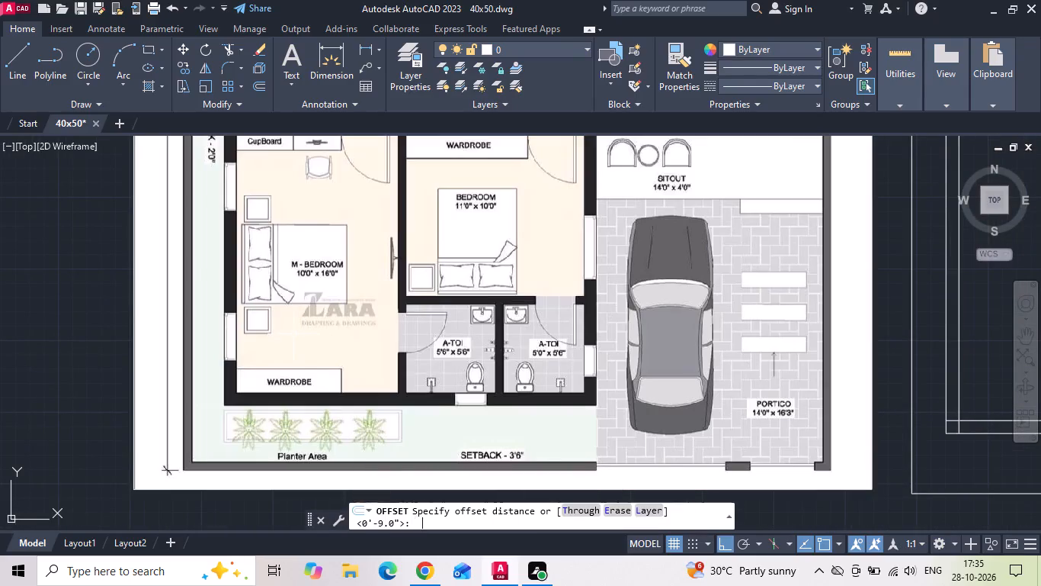
text(16')
key(Return)
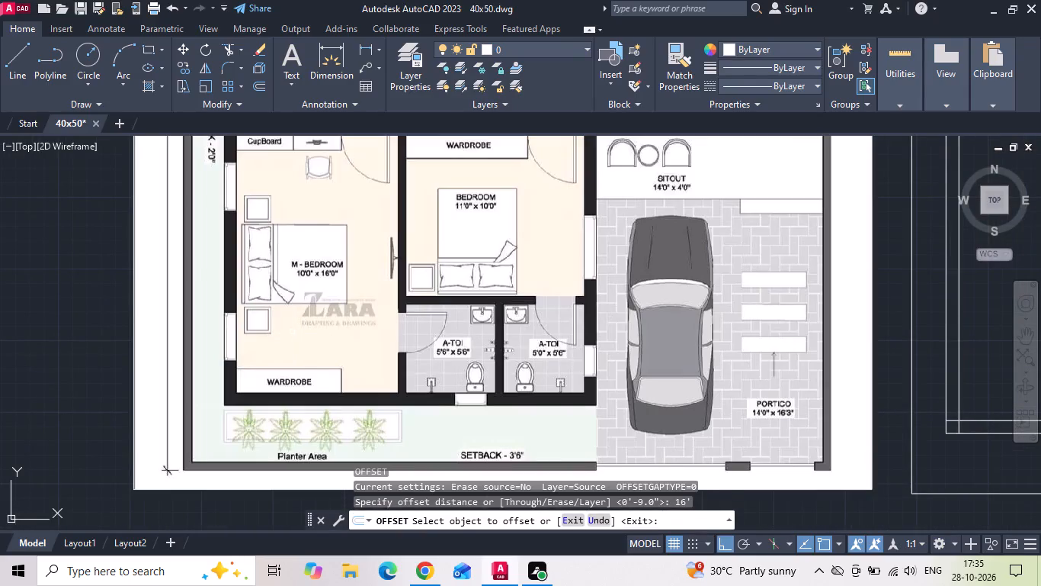
middle_drag(460, 379, 287, 374)
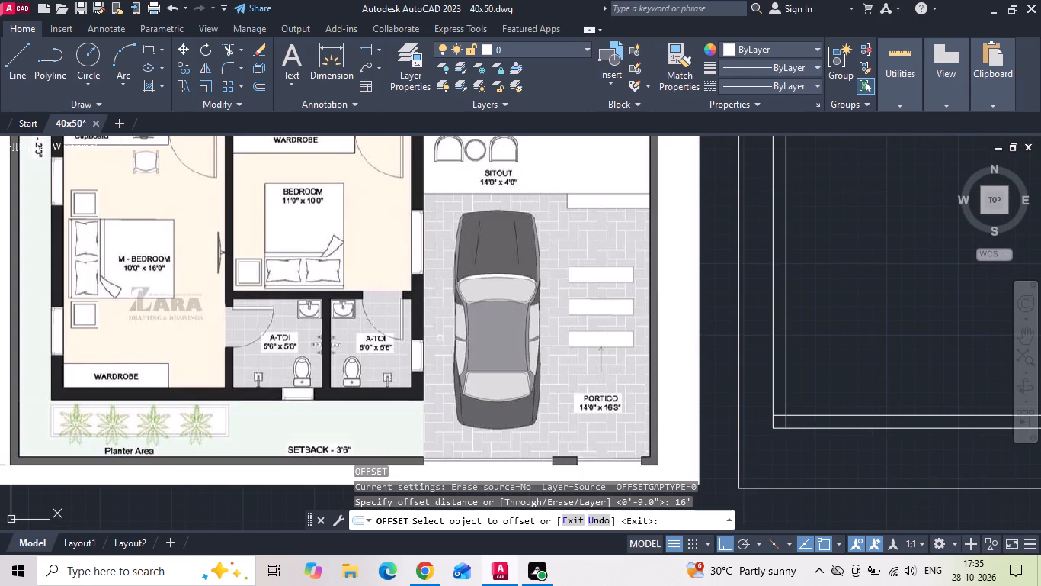
drag(807, 416, 811, 402)
click(843, 294)
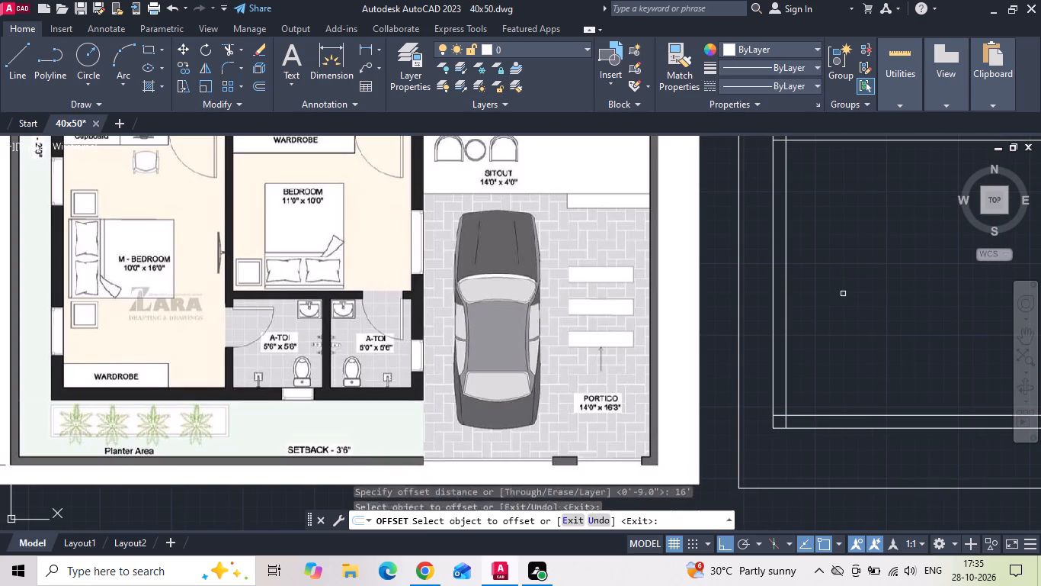
key(Escape)
Offset the inner line of the left outer wall inward by 10' for the master bedroom's width.
key(o)
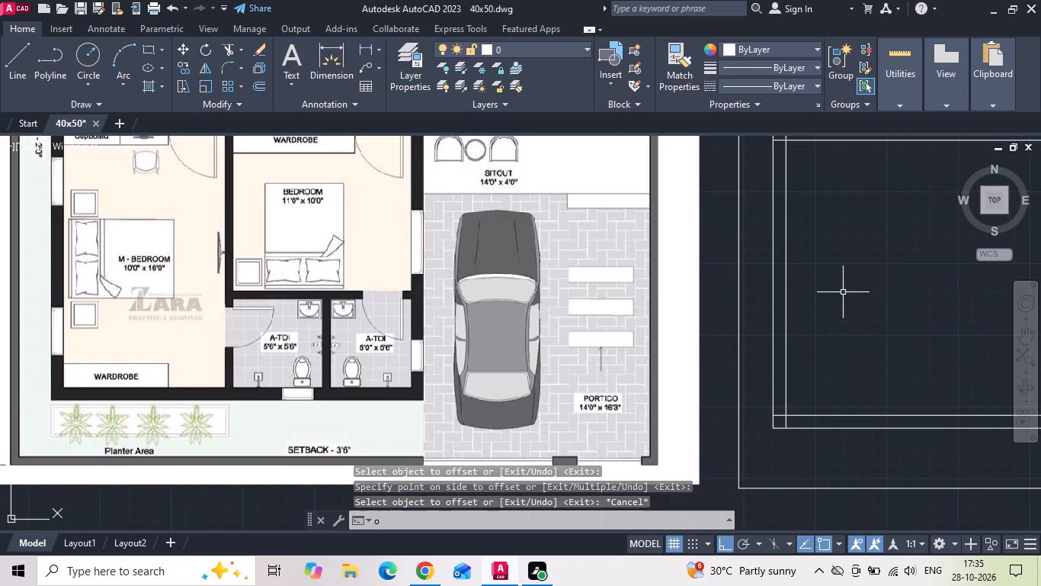
key(Return)
text(10')
key(Return)
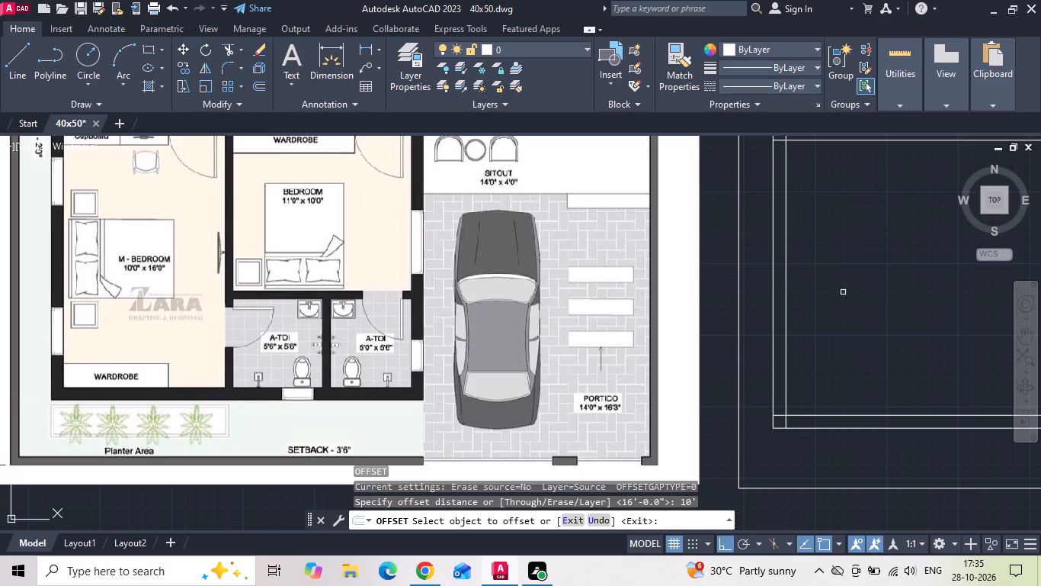
scroll(564, 317, down, 1)
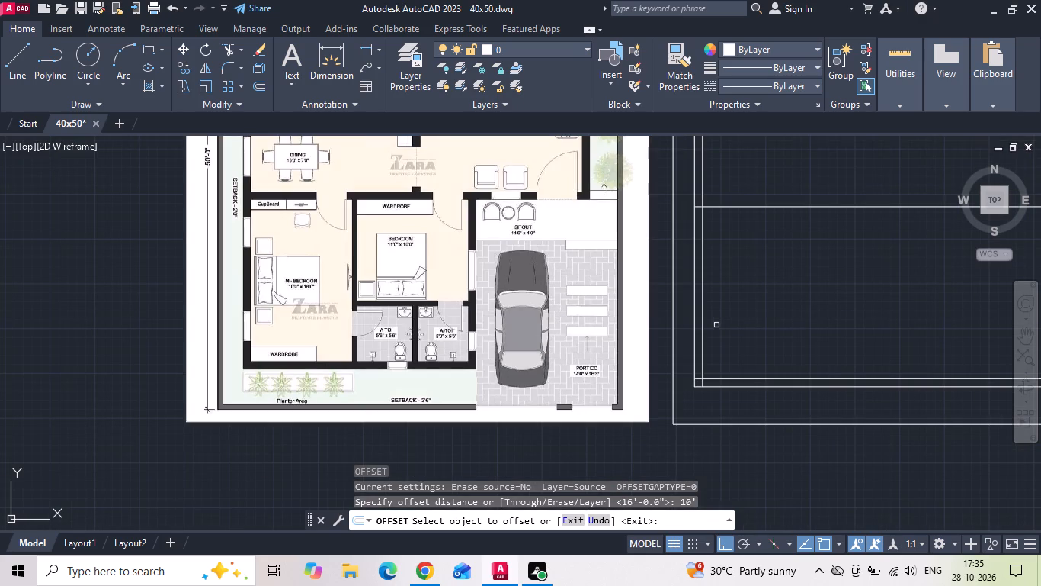
drag(703, 330, 739, 318)
click(787, 307)
middle_drag(777, 308, 726, 323)
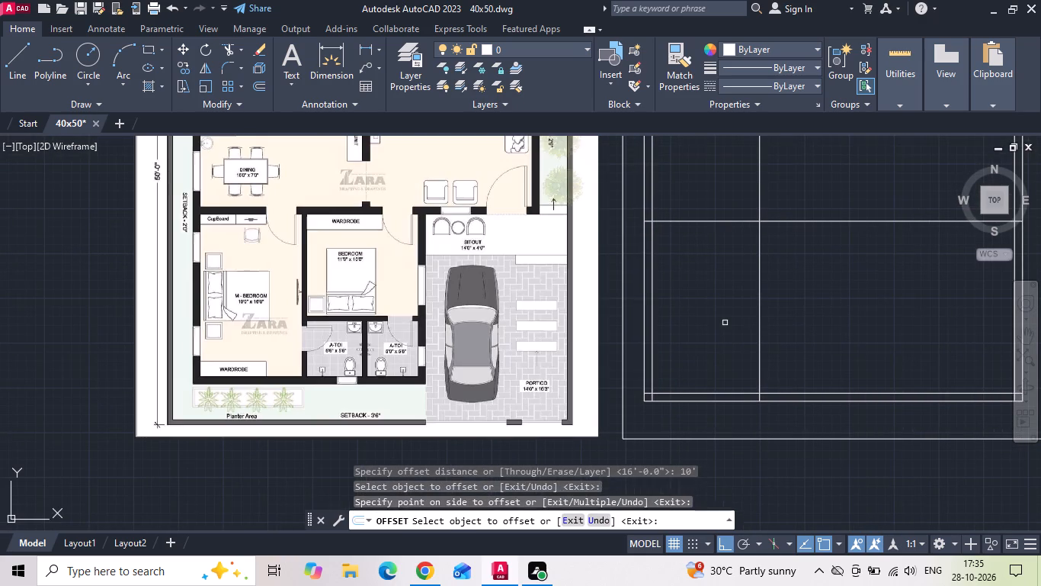
key(Escape)
Offset the master bedroom's new vertical line 6" to the right for the partition wall thickness.
key(o)
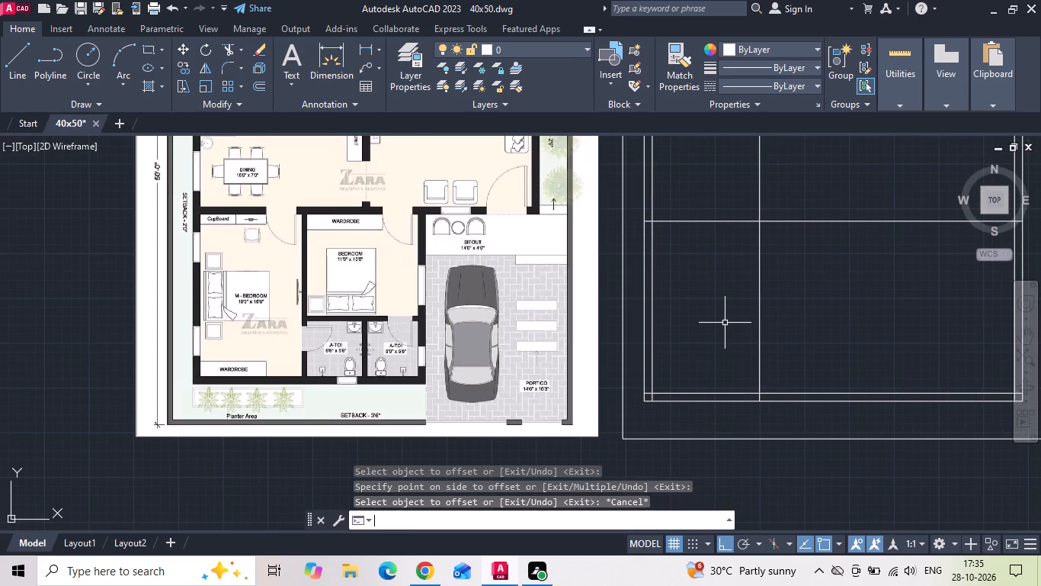
key(Return)
key(6)
key(Return)
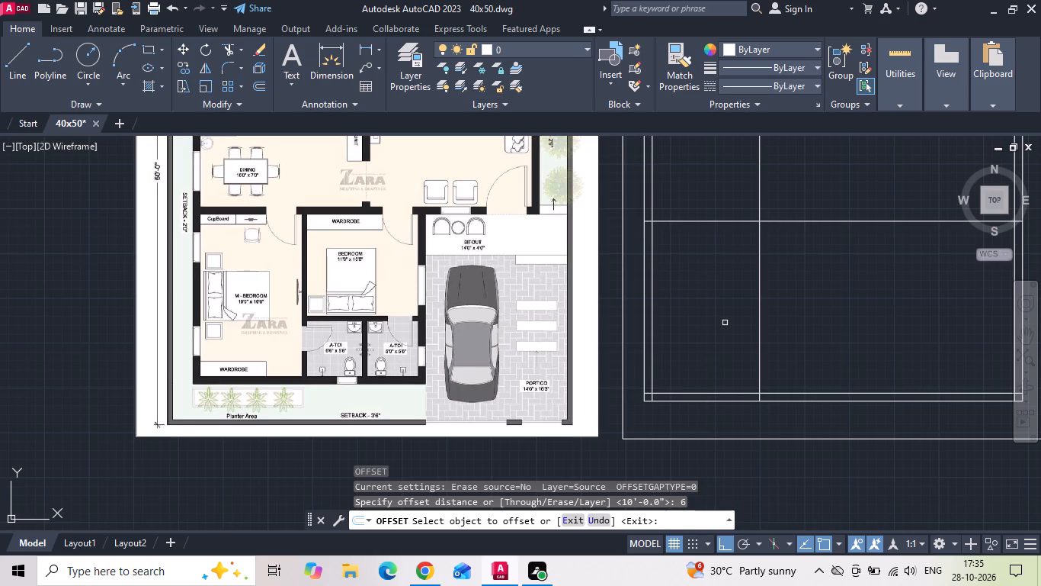
drag(758, 304, 767, 298)
click(781, 289)
key(Escape)
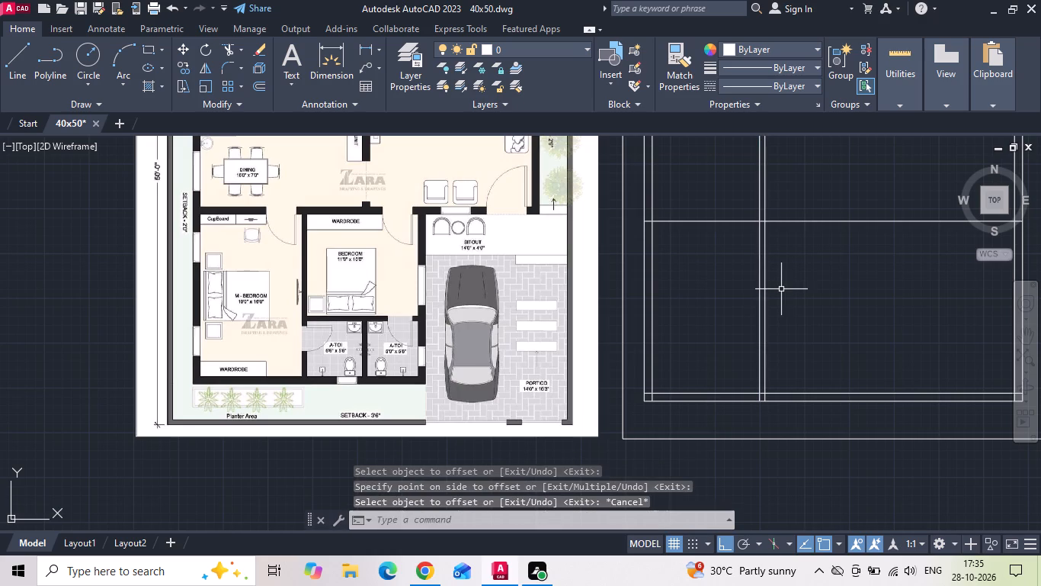
Offset the horizontal line at the top of the master bedroom upward by 9" for the wall thickness.
key(o)
key(Return)
key(9)
key(Return)
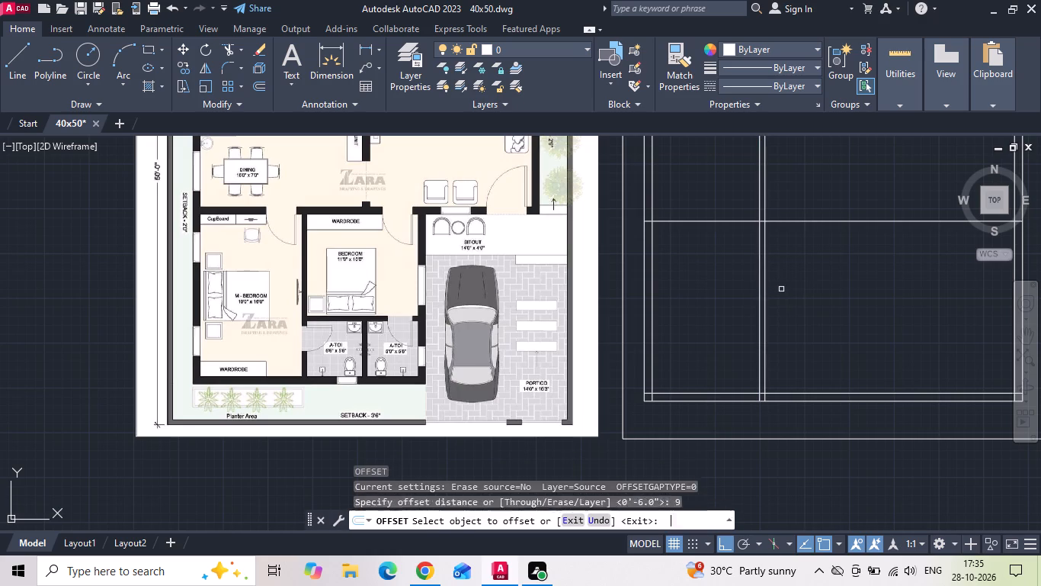
click(714, 220)
click(714, 198)
key(Escape)
Offset the upper line of the wall above the master bedroom upward by 7' for the dining area.
scroll(219, 170, up, 2)
middle_drag(219, 170, 42, 345)
scroll(41, 346, down, 1)
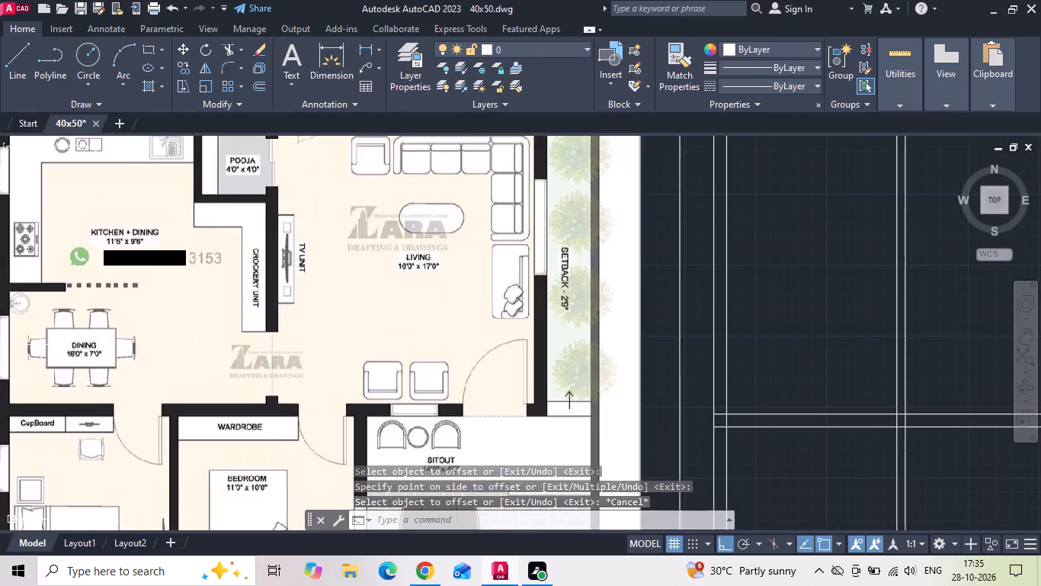
key(o)
key(Return)
text(7')
key(Return)
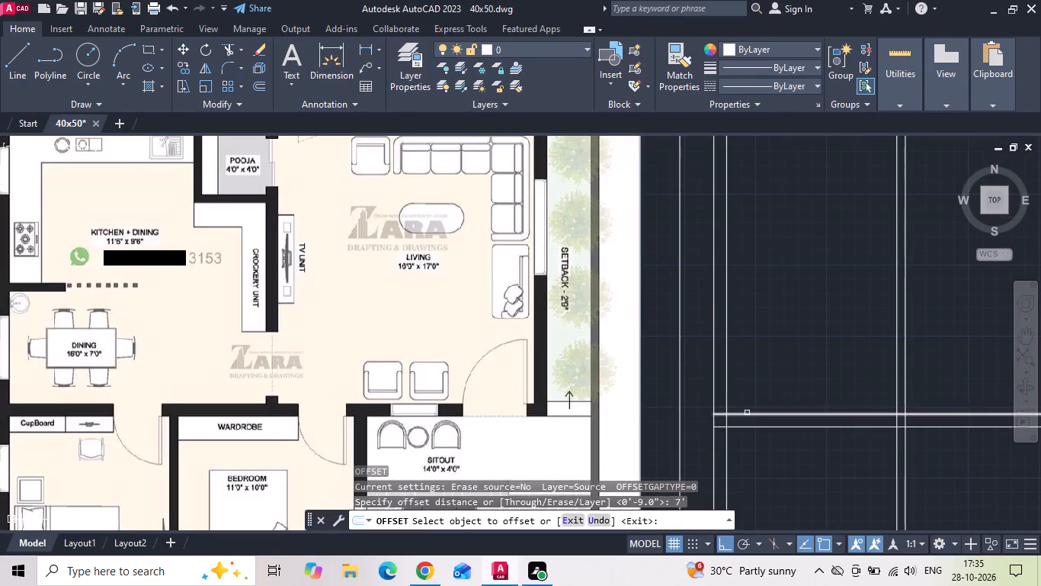
drag(747, 413, 756, 377)
click(769, 311)
key(Escape)
Offset the dining area's upper line upward by 6" for the wall between dining and kitchen.
key(o)
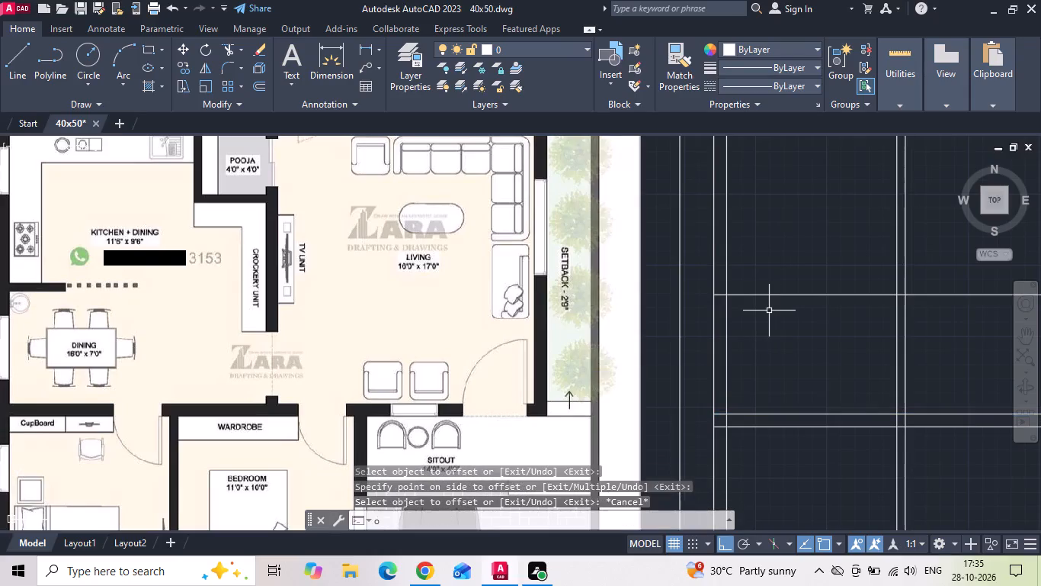
key(Return)
key(6)
key(Return)
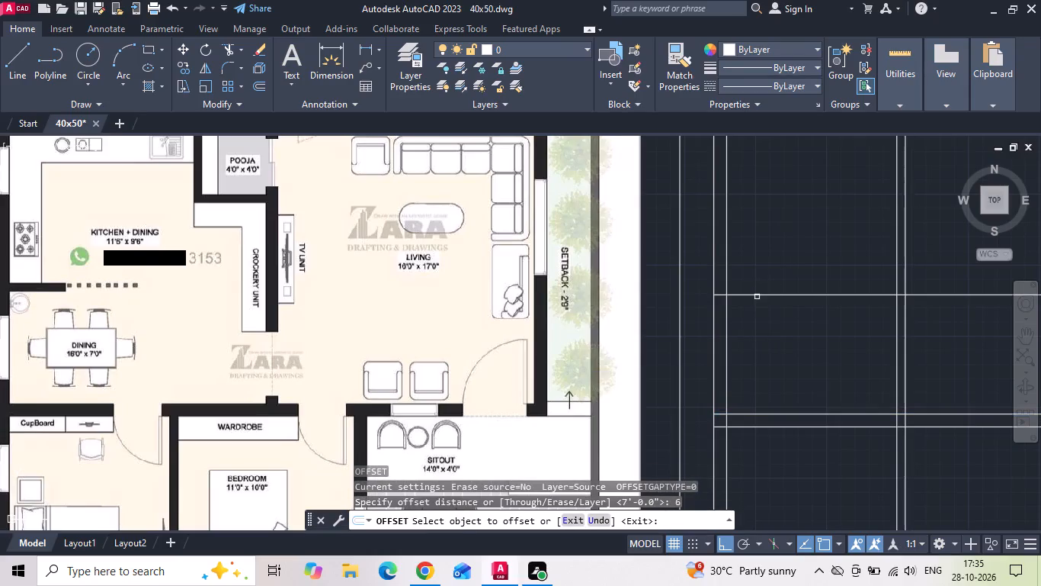
click(757, 291)
click(758, 267)
click(758, 293)
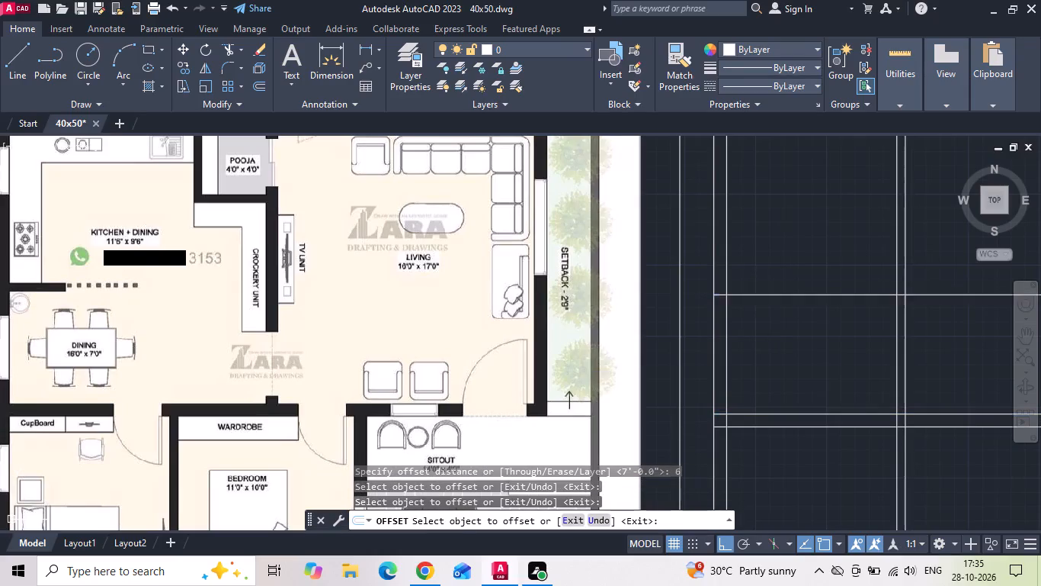
click(768, 239)
key(Escape)
Offset the upper line of the dining-kitchen wall upward by 9'6" for the kitchen depth.
middle_drag(762, 254, 750, 295)
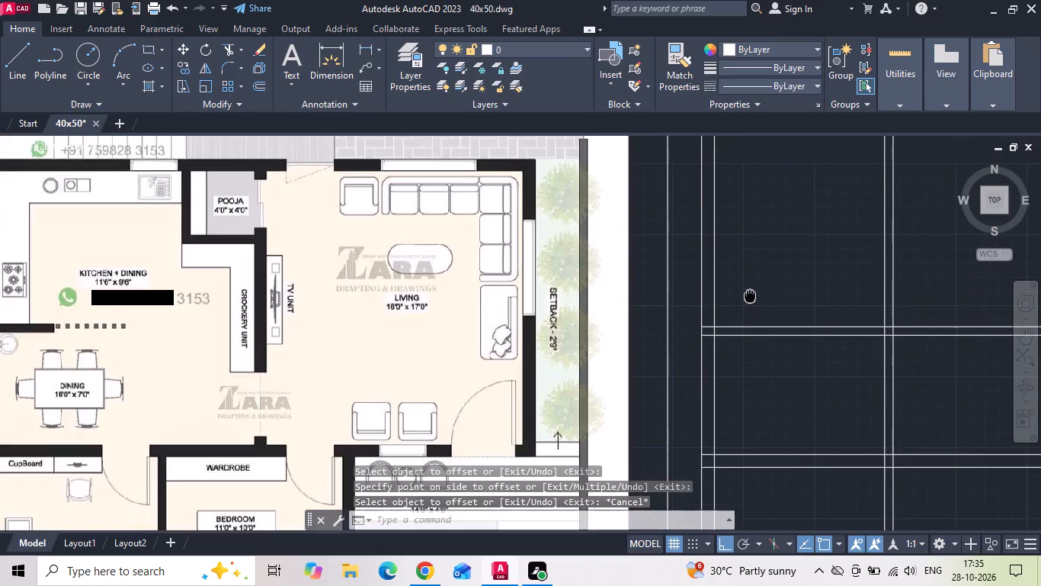
key(Escape)
key(o)
key(Return)
text(9'6)
key(Return)
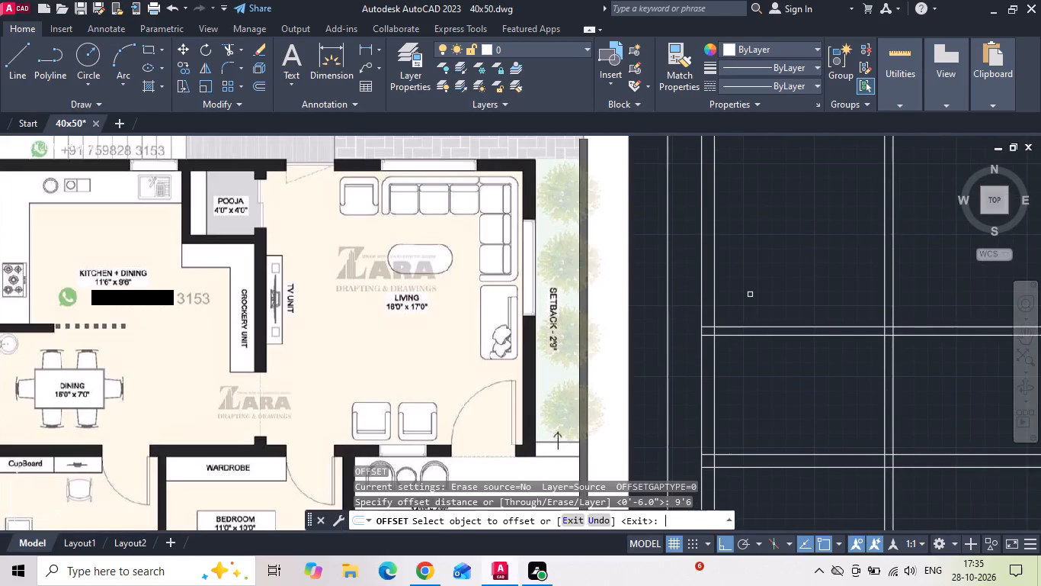
click(770, 328)
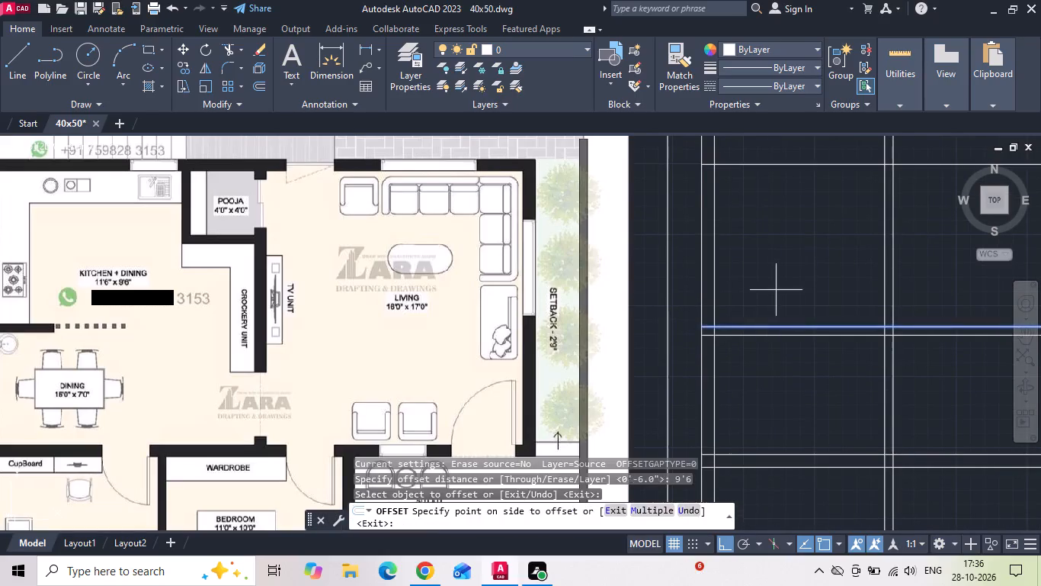
click(776, 290)
scroll(771, 311, down, 1)
middle_drag(740, 382, 720, 413)
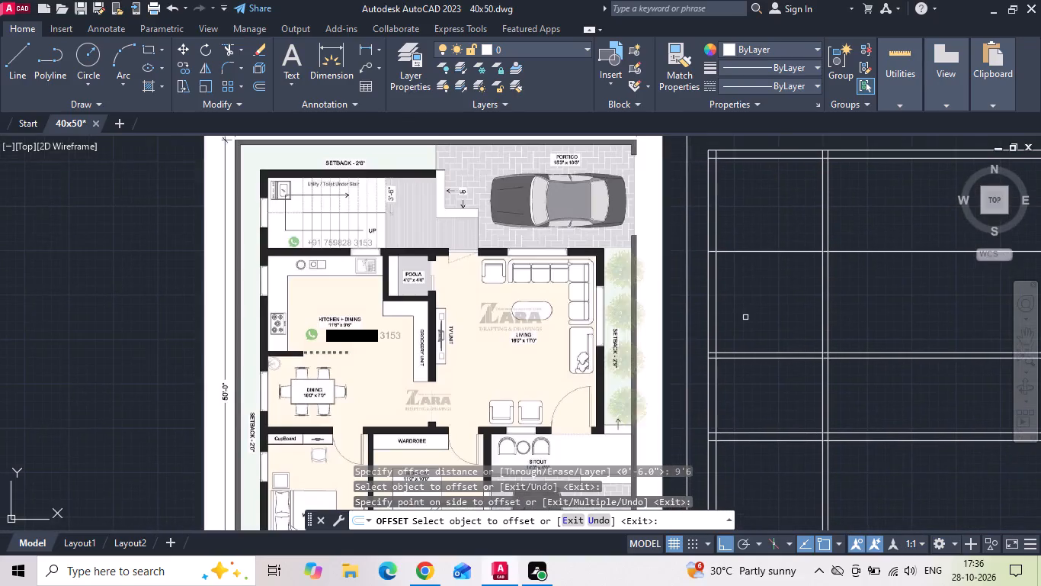
middle_drag(745, 317, 738, 336)
key(Escape)
Offset the kitchen's upper line upward by 9" for the wall between kitchen and staircase.
key(o)
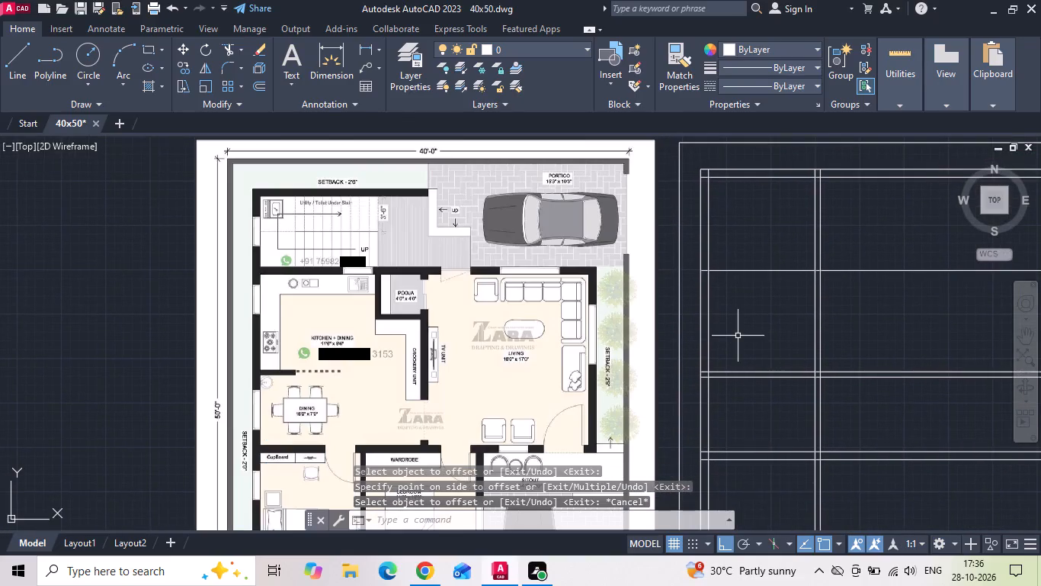
key(Return)
key(9)
key(Return)
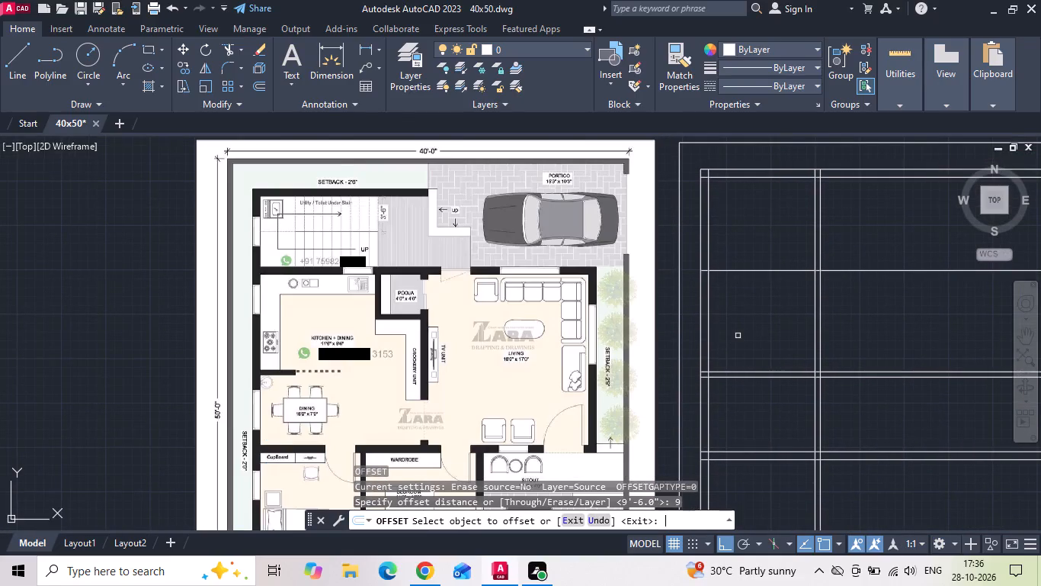
click(755, 269)
click(758, 250)
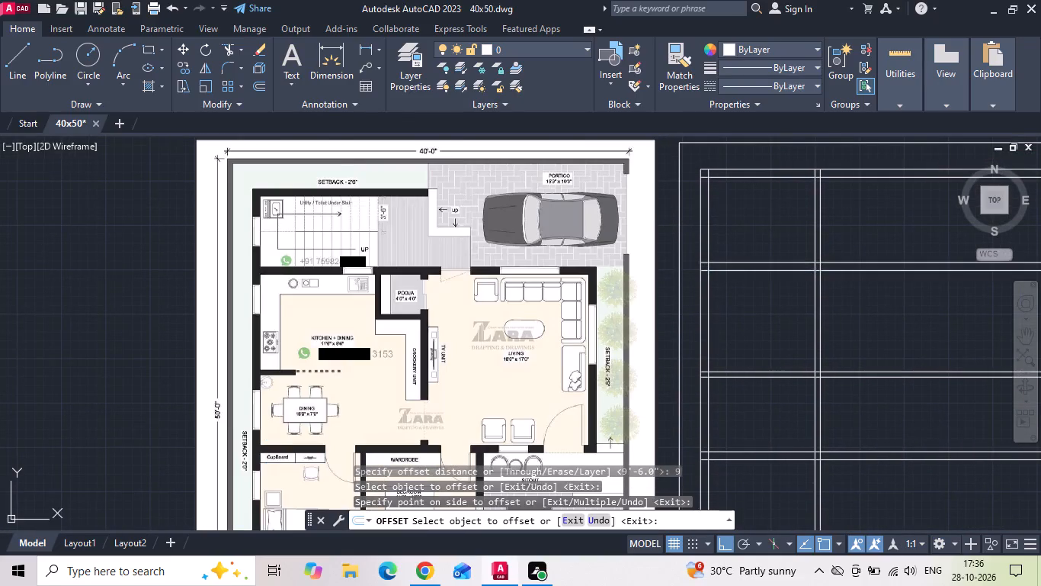
scroll(395, 207, up, 2)
scroll(249, 241, down, 2)
key(Escape)
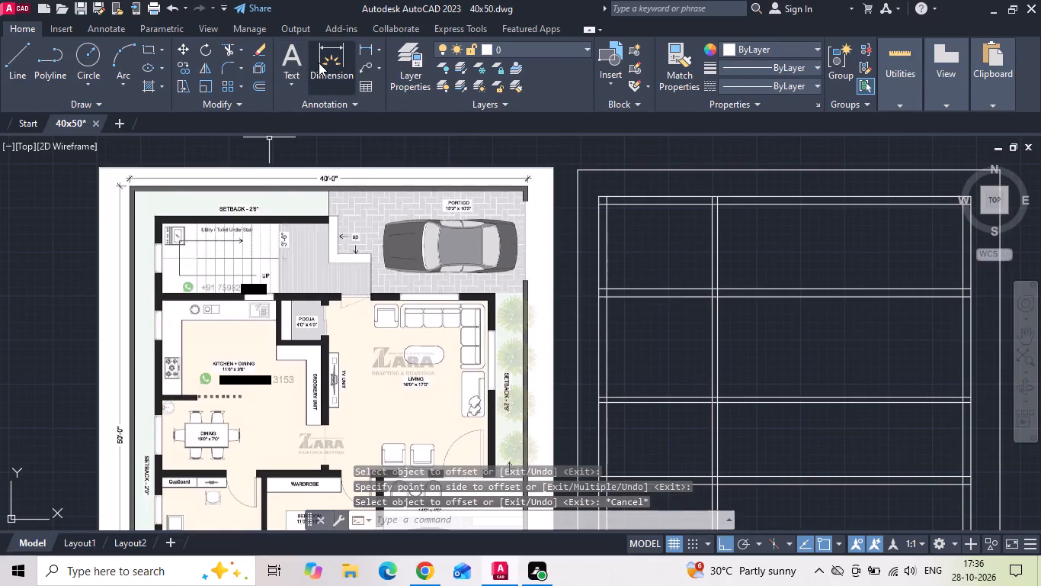
Add a vertical linear dimension across the staircase area, from the top outer wall's inner line to the kitchen wall's upper line.
click(364, 50)
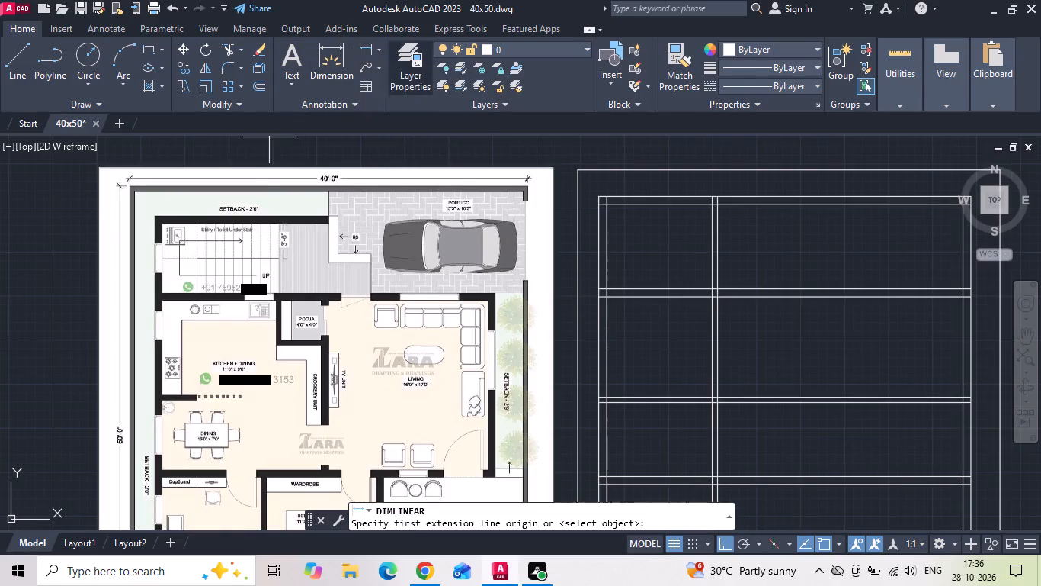
click(645, 204)
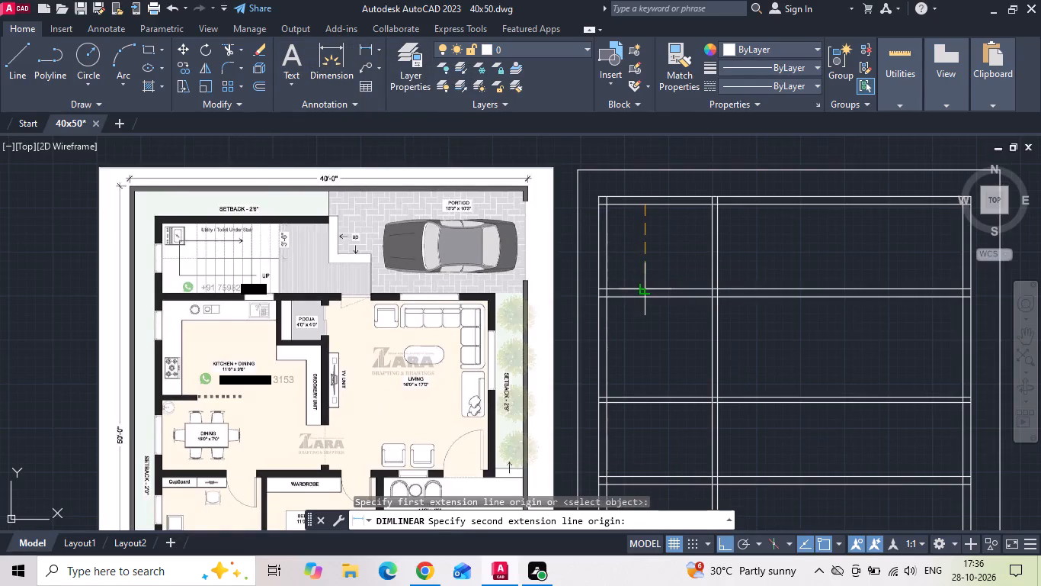
click(644, 288)
scroll(652, 254, up, 3)
scroll(652, 253, down, 2)
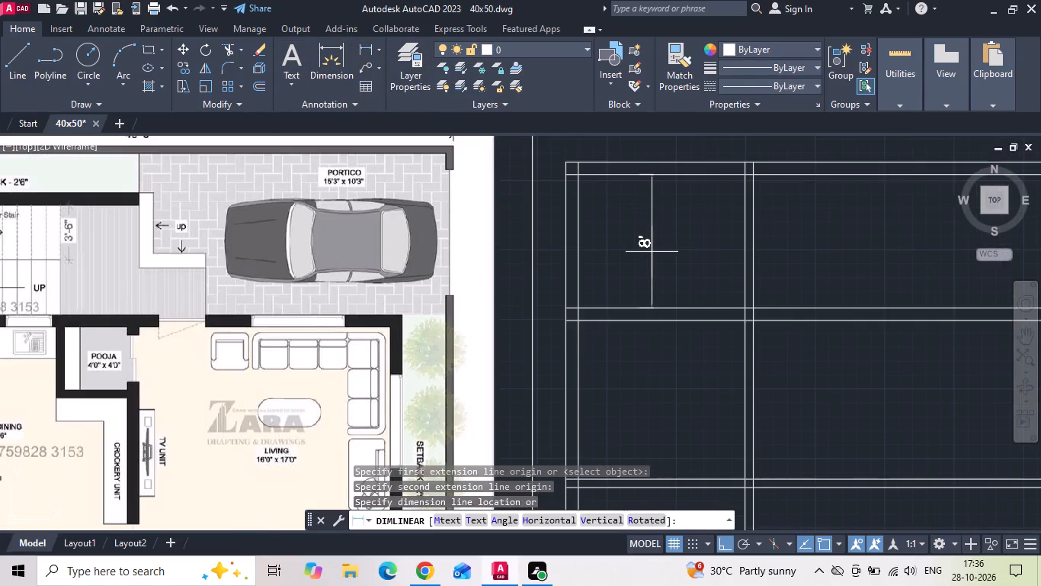
scroll(652, 252, down, 1)
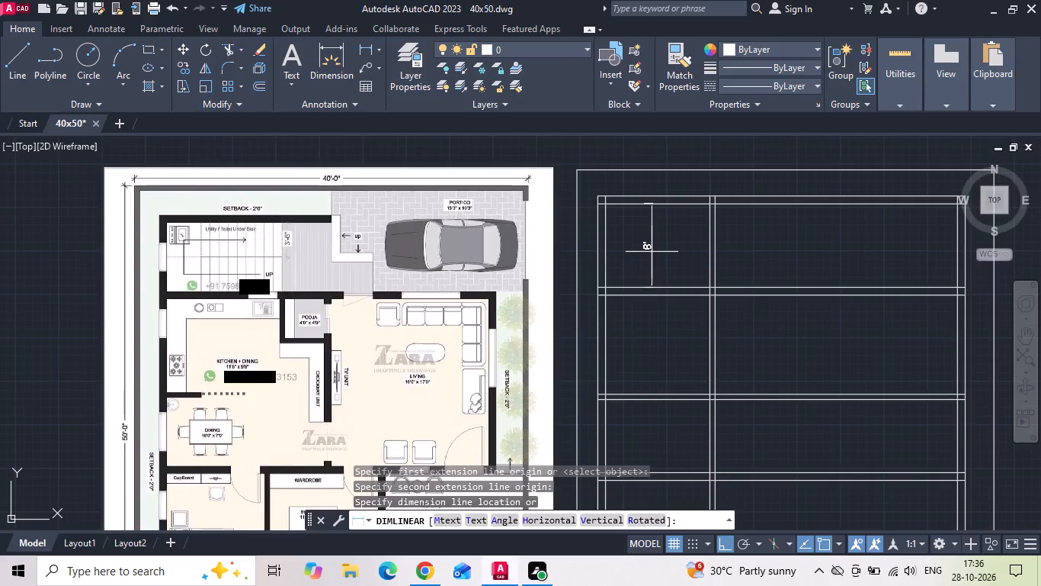
click(652, 252)
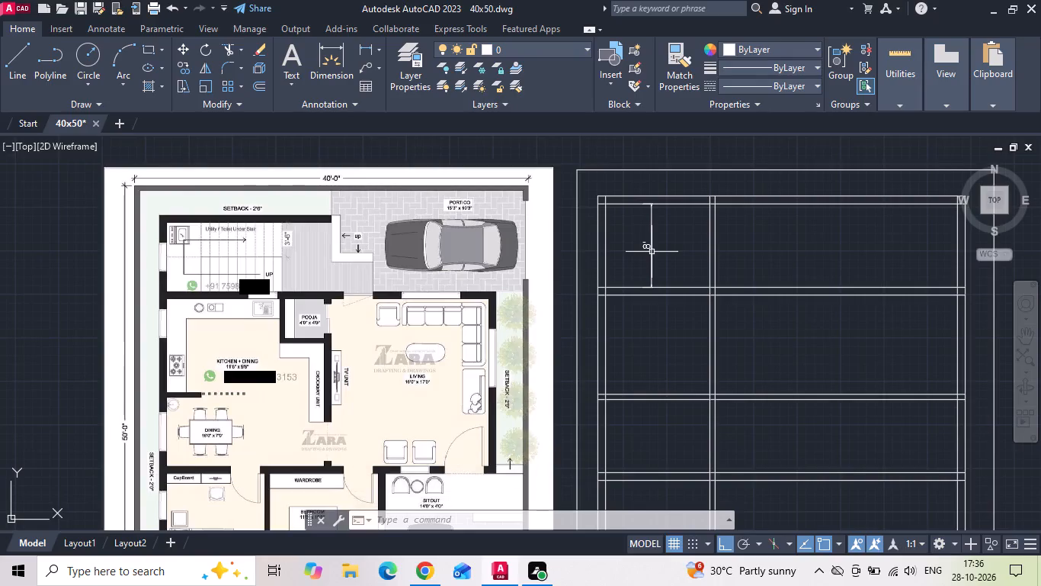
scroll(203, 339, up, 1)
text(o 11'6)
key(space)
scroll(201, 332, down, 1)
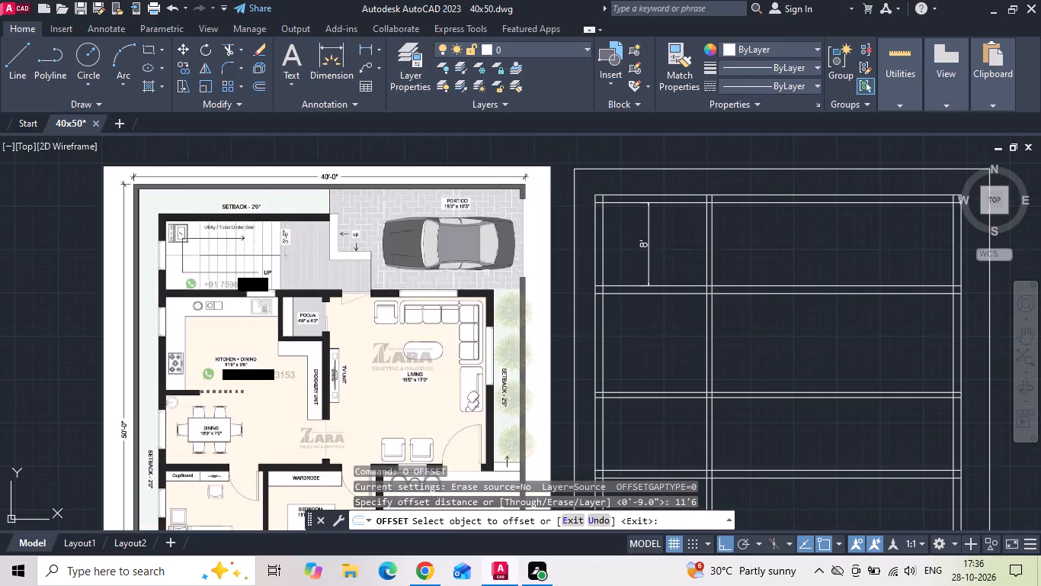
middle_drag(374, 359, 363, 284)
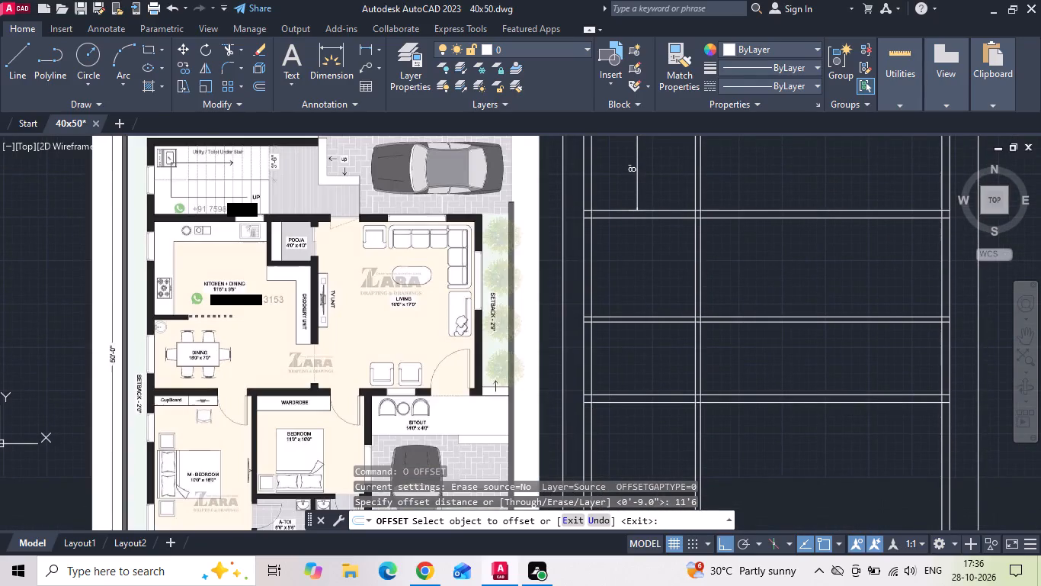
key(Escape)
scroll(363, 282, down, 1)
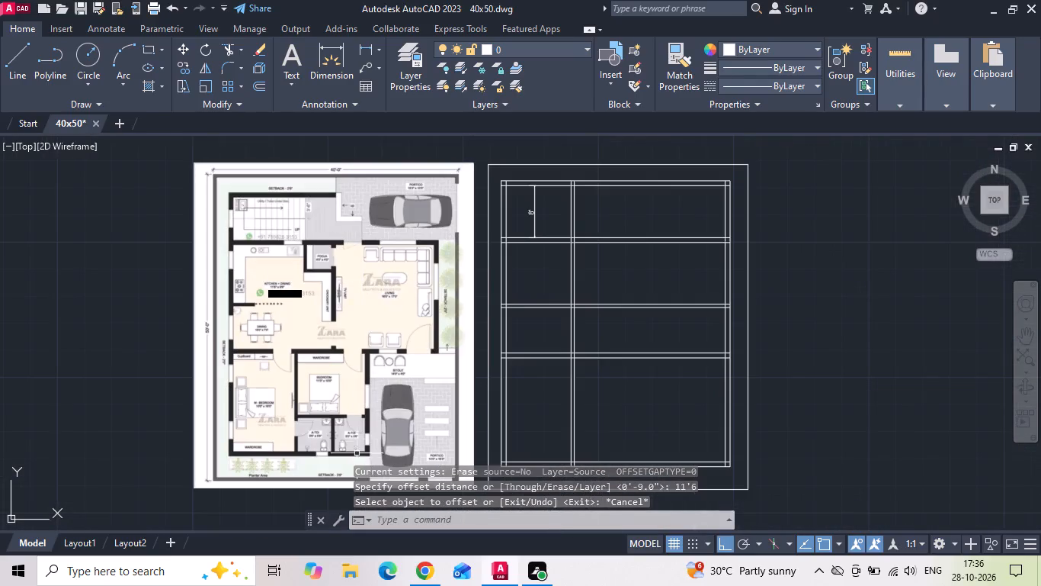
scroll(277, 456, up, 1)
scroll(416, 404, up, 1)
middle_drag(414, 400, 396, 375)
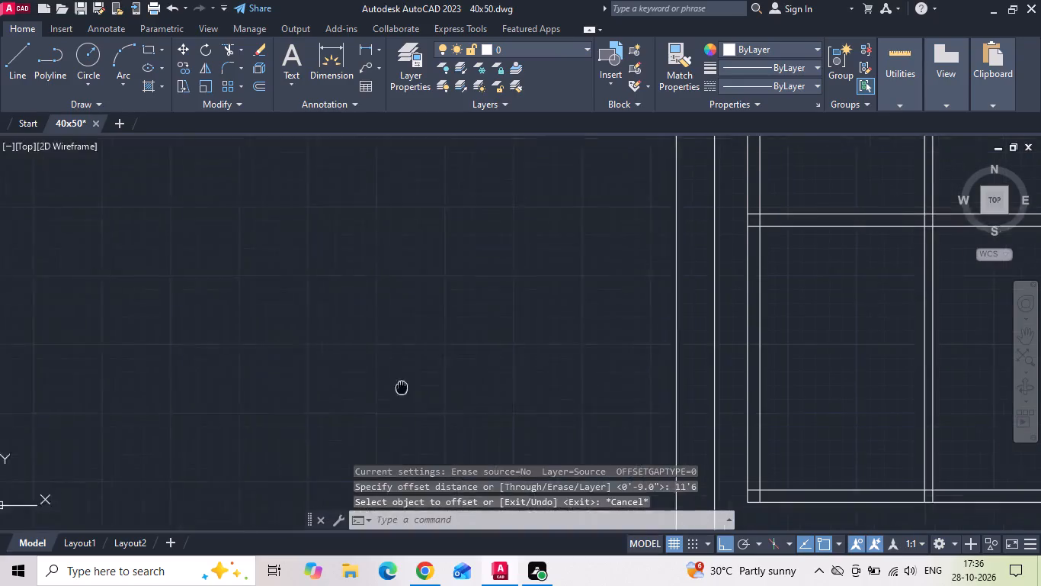
Offset the master bedroom partition's toilet-side line by 5'6" toward the portico for the first attached toilet's width.
middle_drag(396, 375, 390, 365)
scroll(280, 421, up, 2)
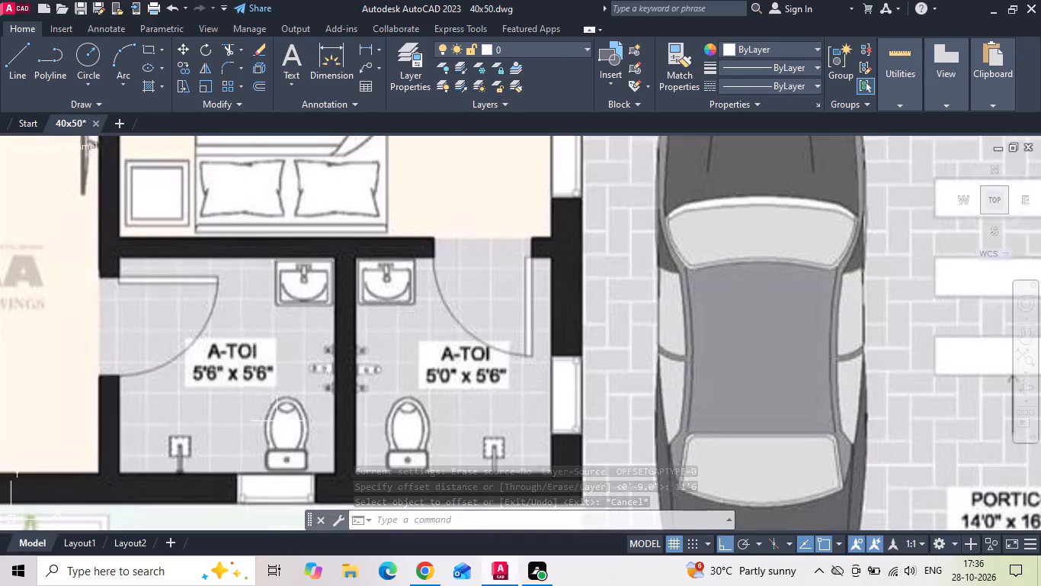
key(o)
key(Return)
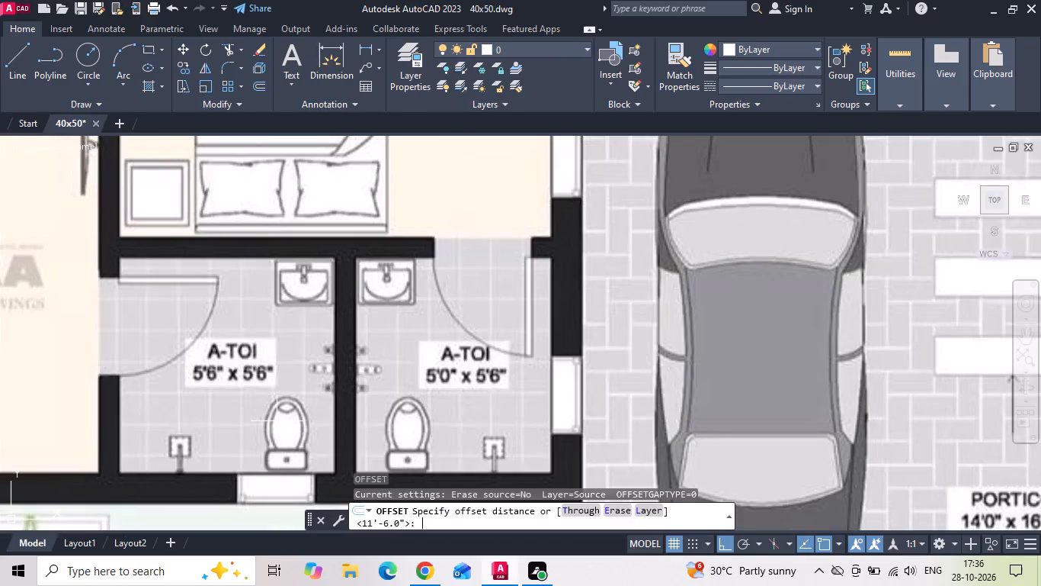
text(5'6)
key(Return)
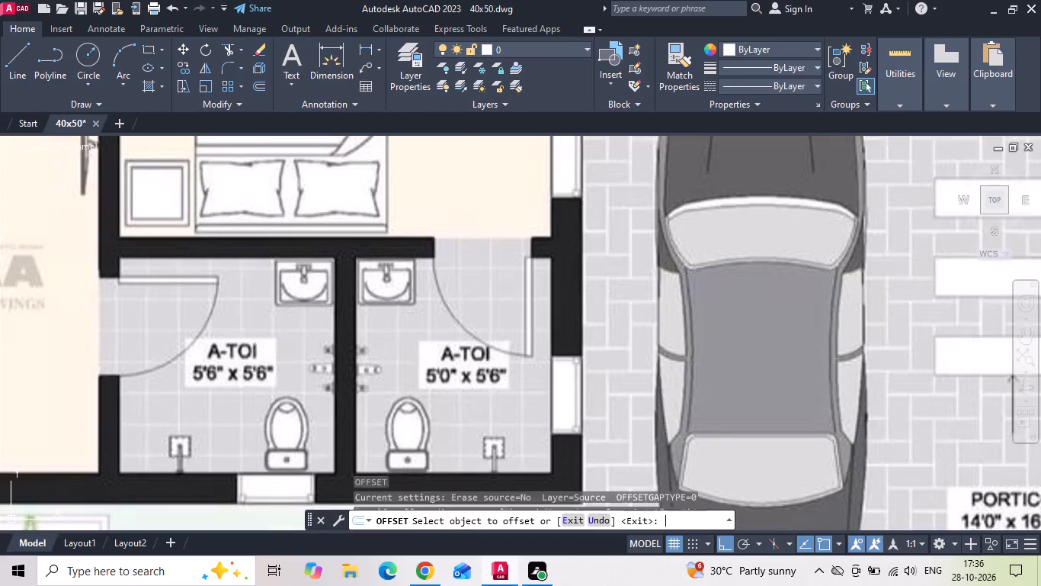
scroll(264, 391, down, 2)
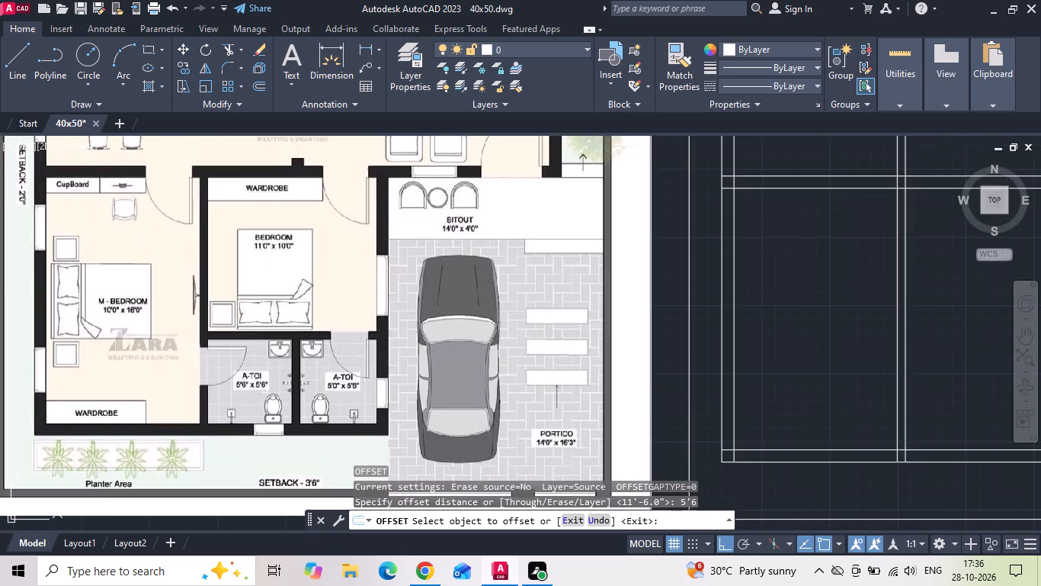
middle_drag(658, 422, 387, 405)
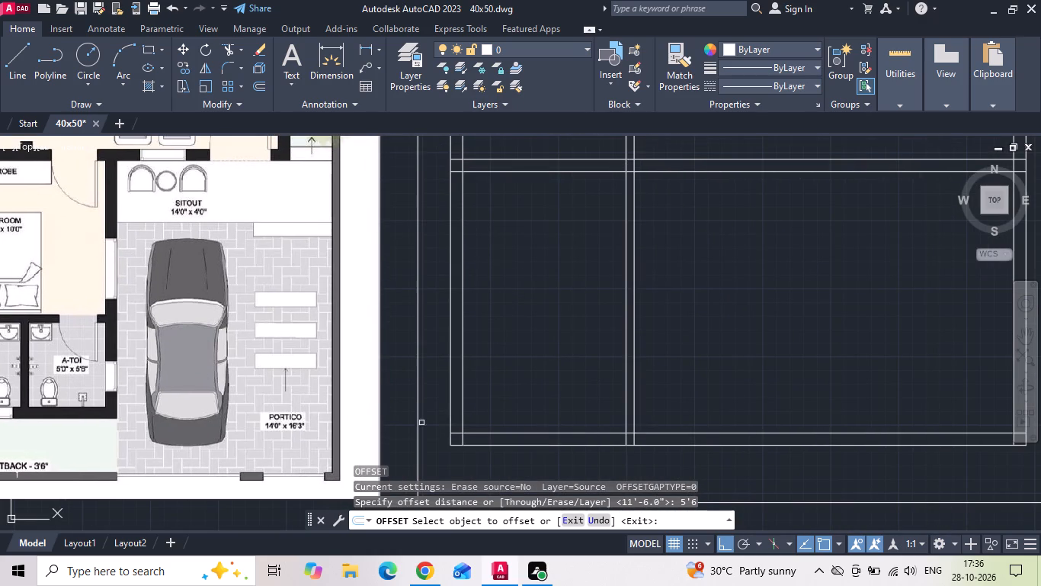
click(636, 405)
click(681, 382)
key(Escape)
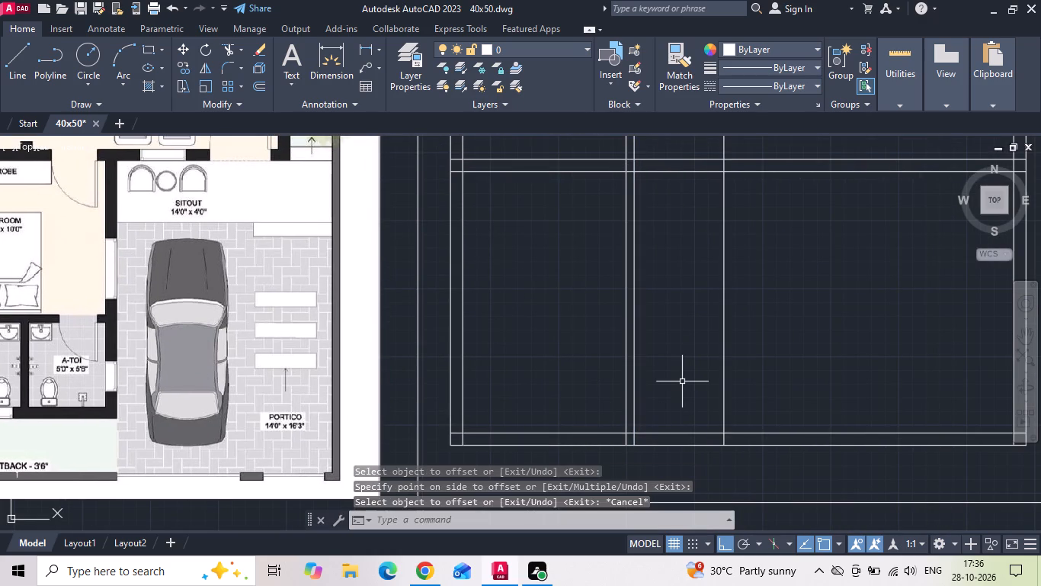
Offset the first toilet's new vertical line by 6" toward the portico for the wall between the two toilets.
key(o)
key(Return)
key(6)
key(Return)
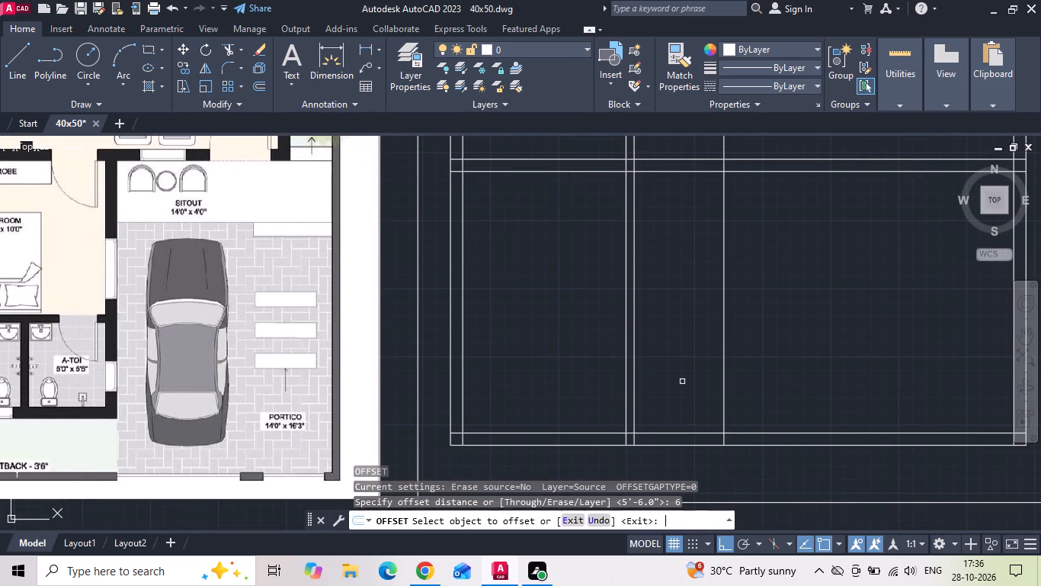
drag(723, 332, 727, 328)
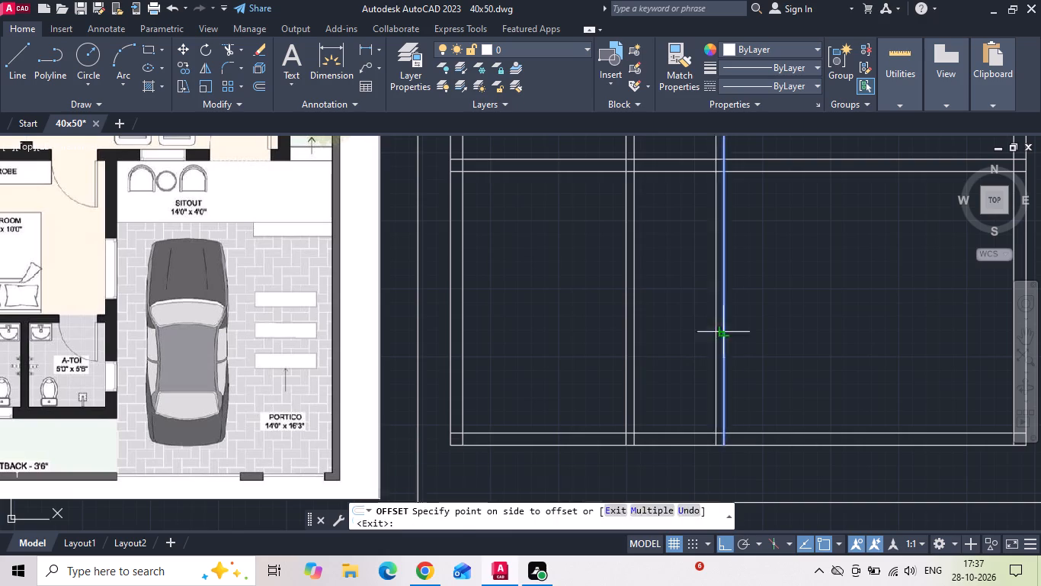
drag(727, 328, 732, 327)
click(776, 308)
key(Escape)
Offset the toilet partition's portico-side line by 5' toward the portico for the second attached toilet's width.
key(o)
key(Return)
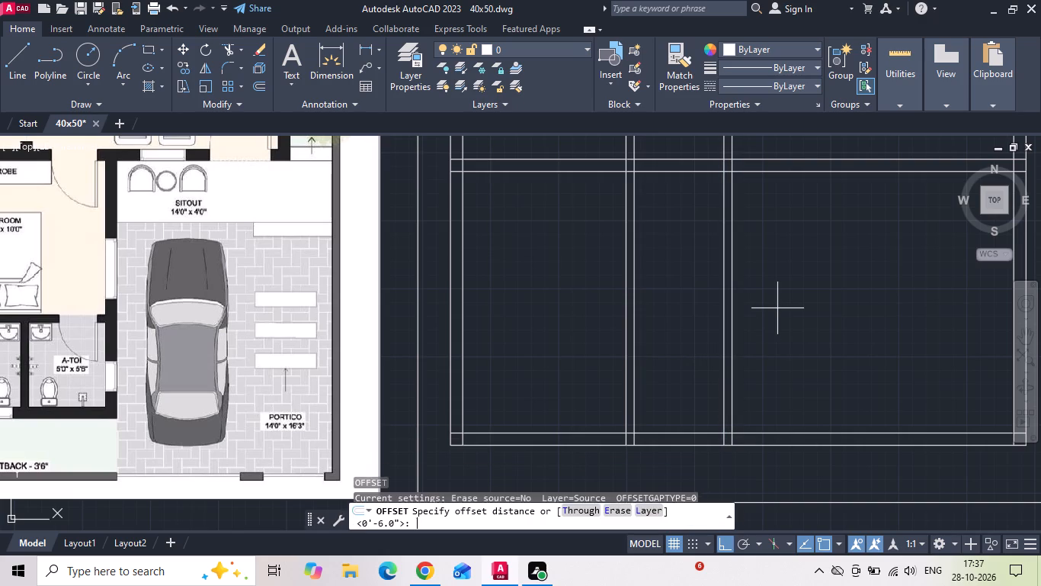
text(5')
key(Return)
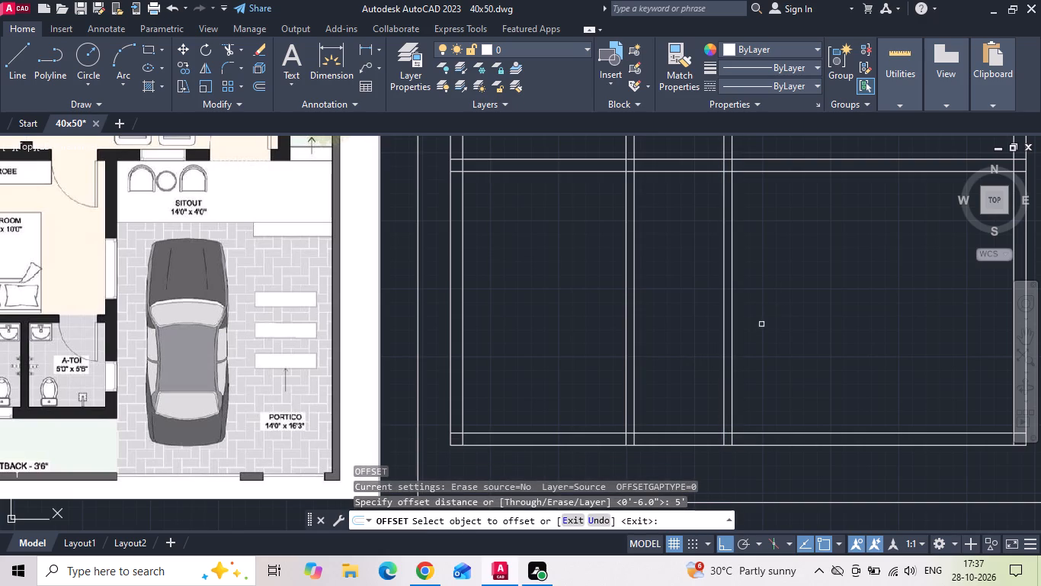
drag(733, 368, 745, 361)
click(774, 349)
key(Escape)
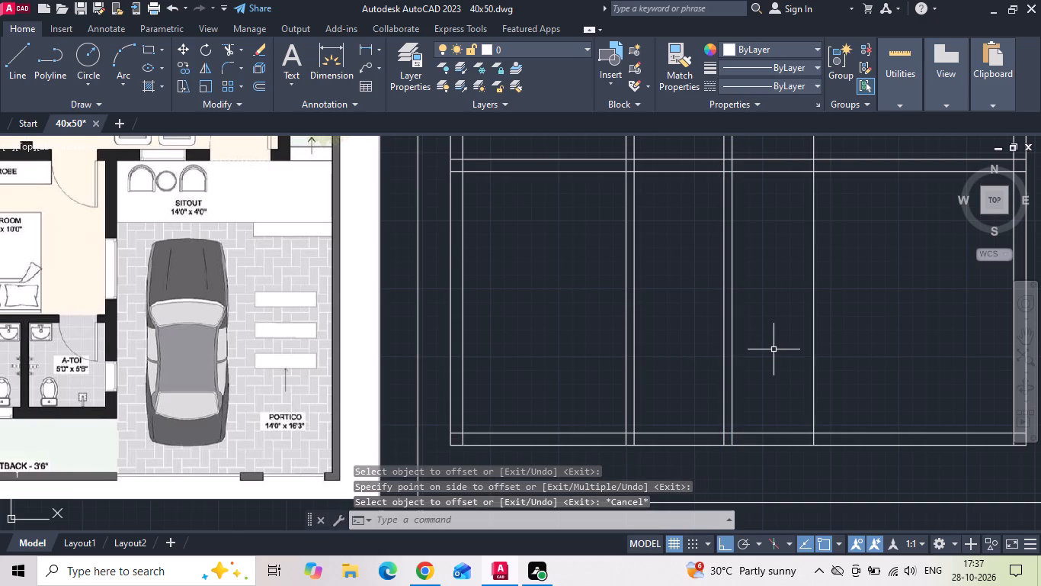
Offset the second toilet's new vertical line by 9" toward the portico for the outer bedroom wall.
key(o)
key(Return)
key(9)
key(Return)
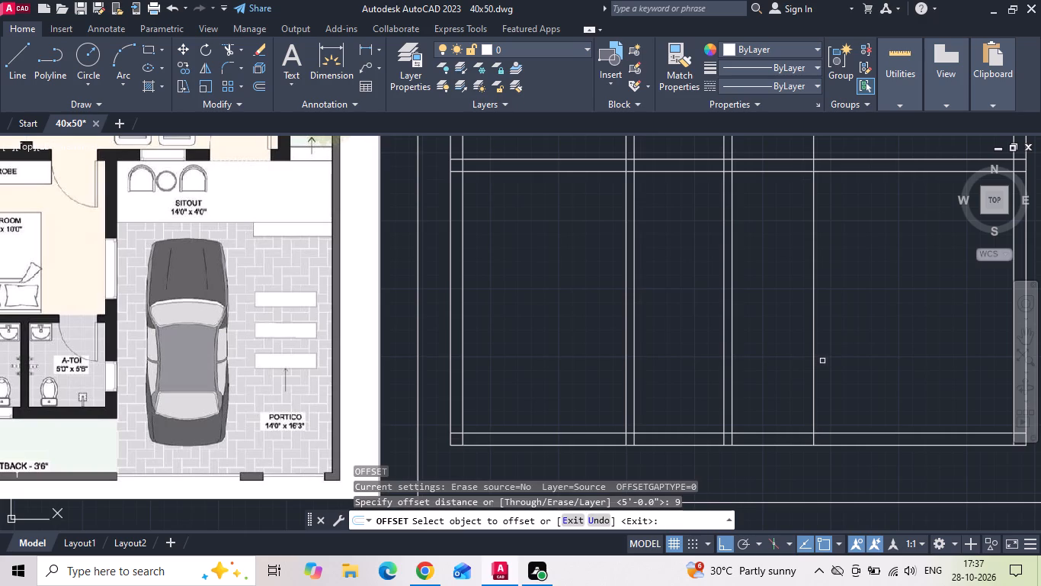
drag(815, 362, 826, 339)
click(834, 326)
middle_drag(847, 352, 679, 317)
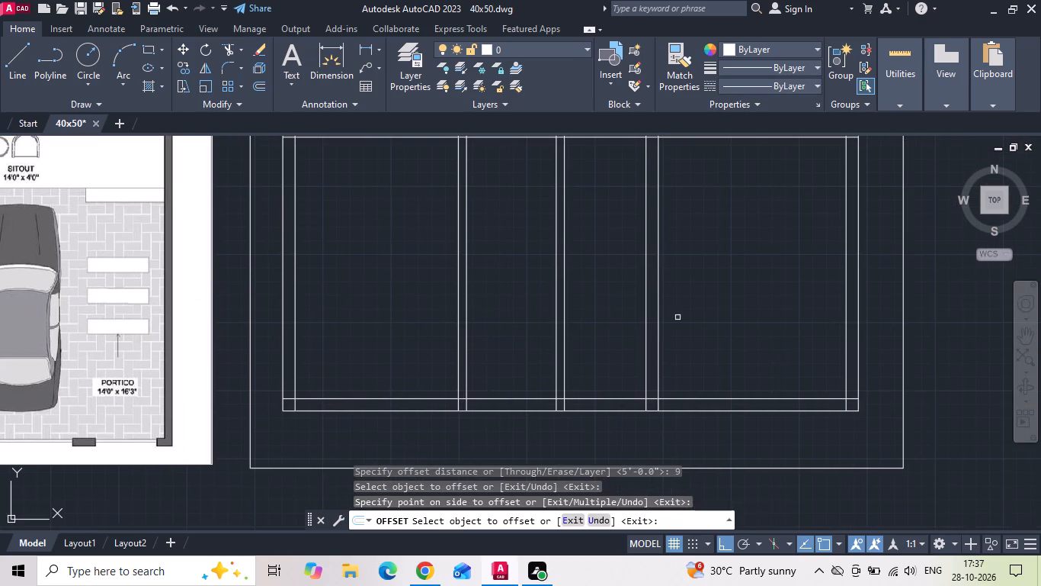
key(Escape)
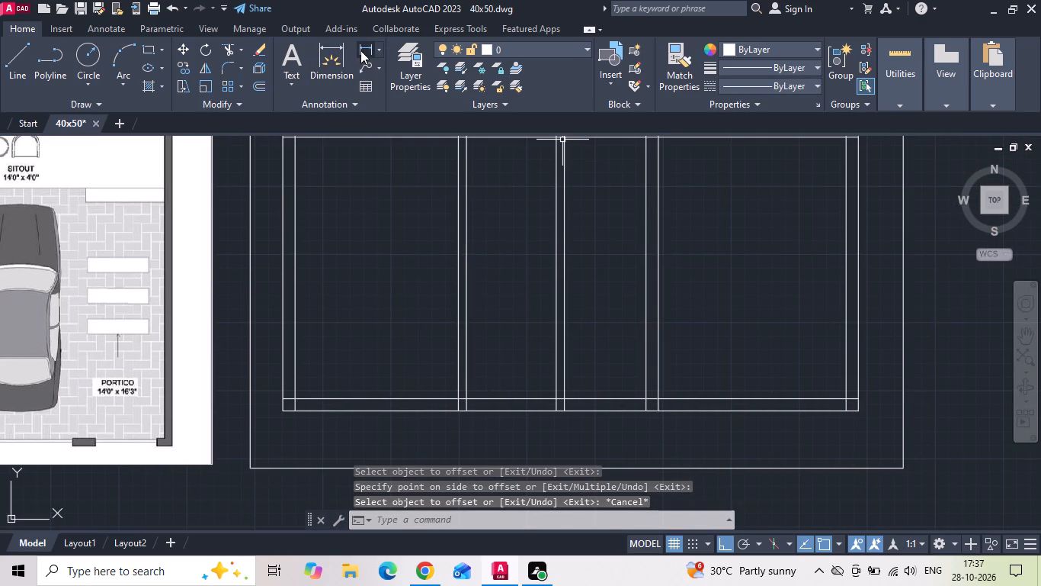
Measure the horizontal distance from the bedroom outer wall's portico-side line to the east outer wall's inner line.
click(361, 50)
click(658, 331)
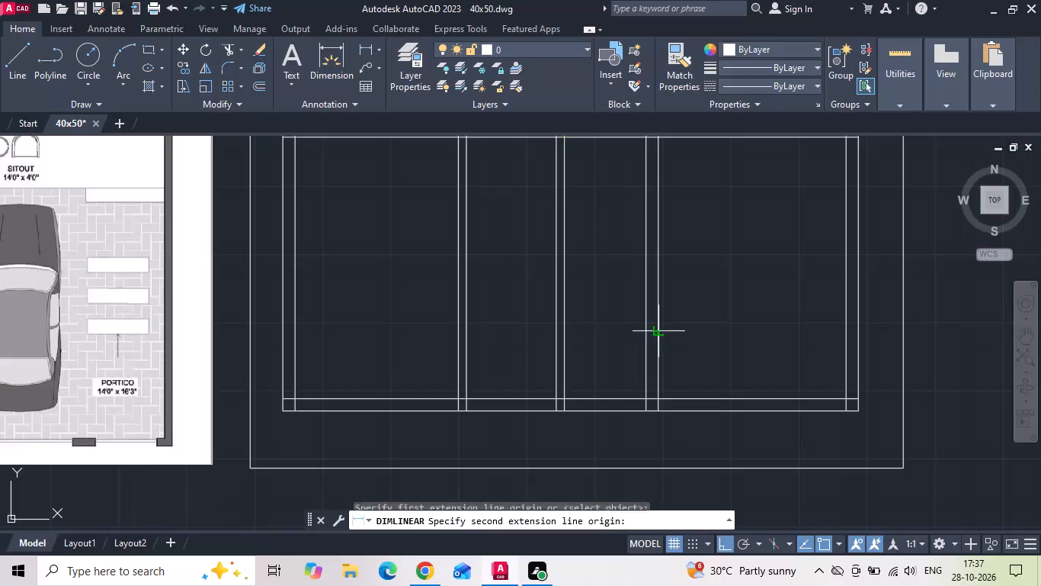
click(841, 334)
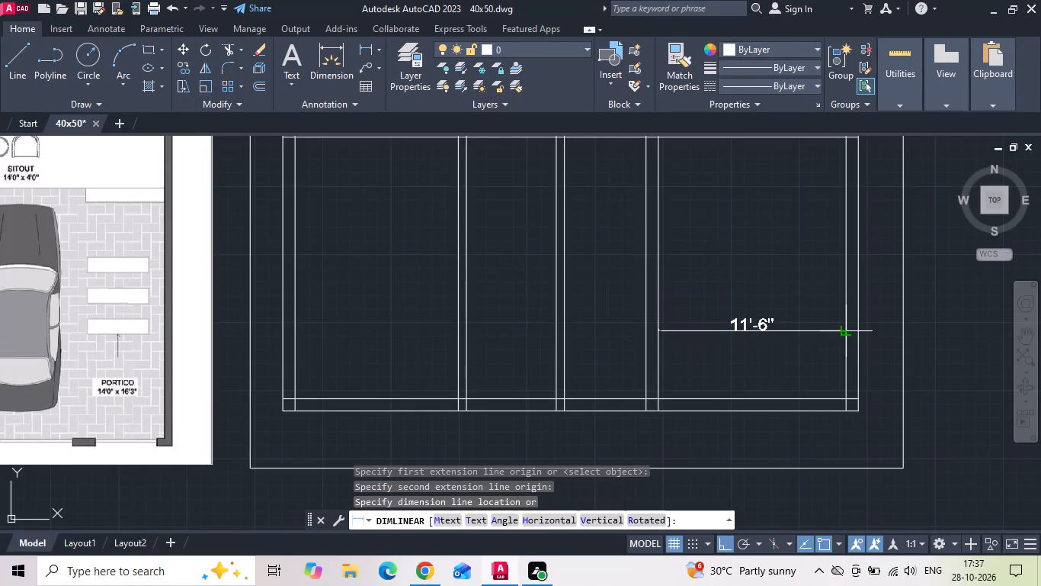
key(Escape)
Add a horizontal linear dimension across the portico, from the bedroom outer wall's portico-side line to the east plot boundary.
key(space)
click(658, 332)
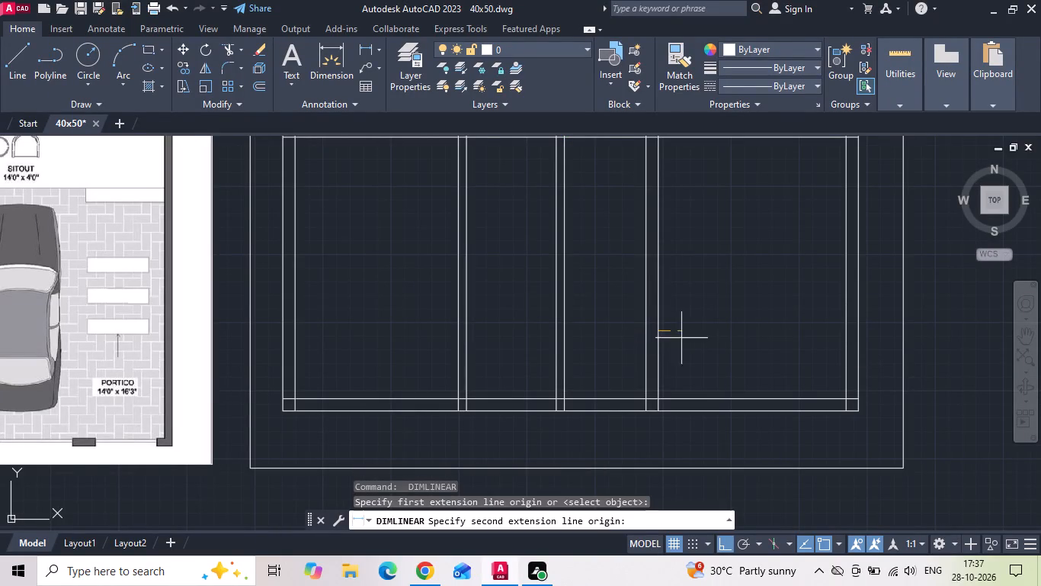
click(902, 331)
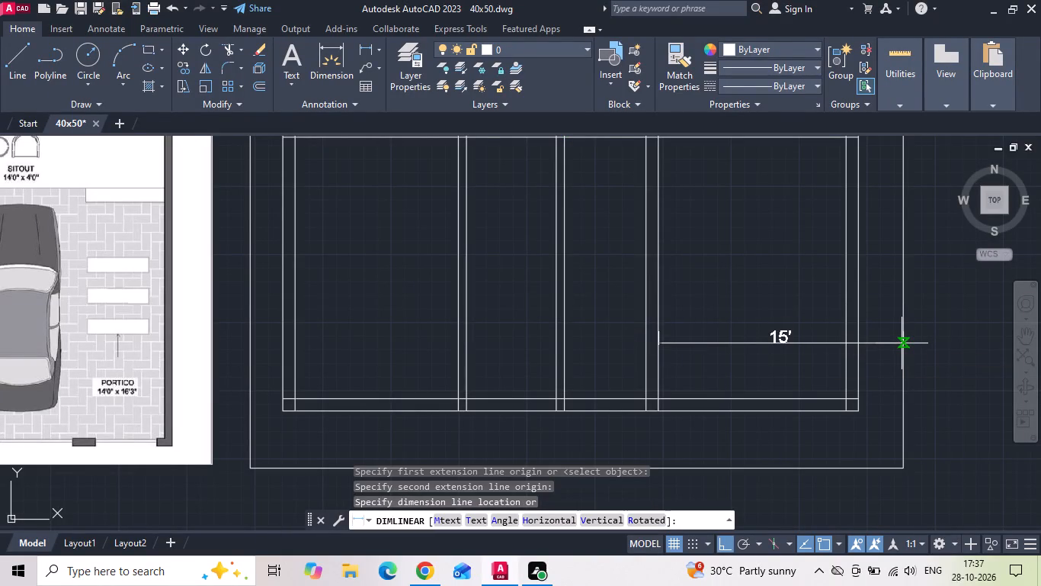
click(902, 343)
scroll(902, 343, down, 1)
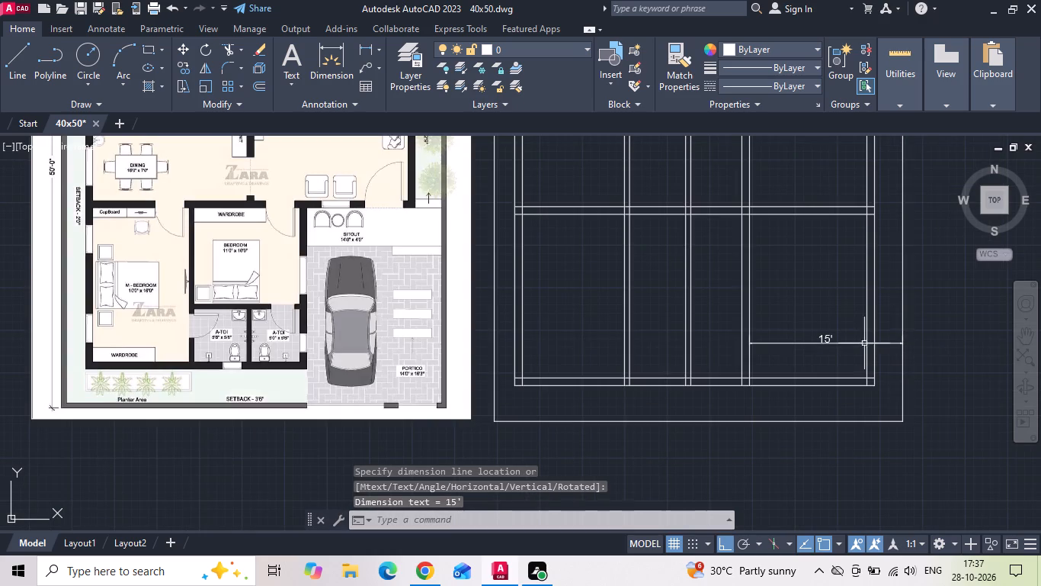
Measure the bottom setback from the lower outer wall line to the plot boundary, comparing it with the reference plan.
scroll(235, 266, up, 1)
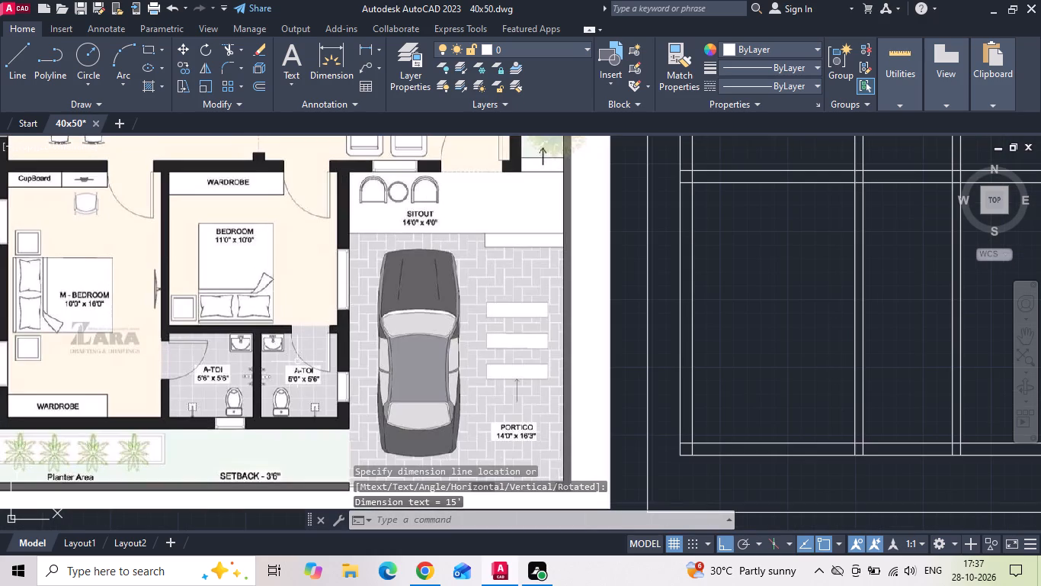
scroll(99, 319, up, 1)
scroll(98, 318, down, 1)
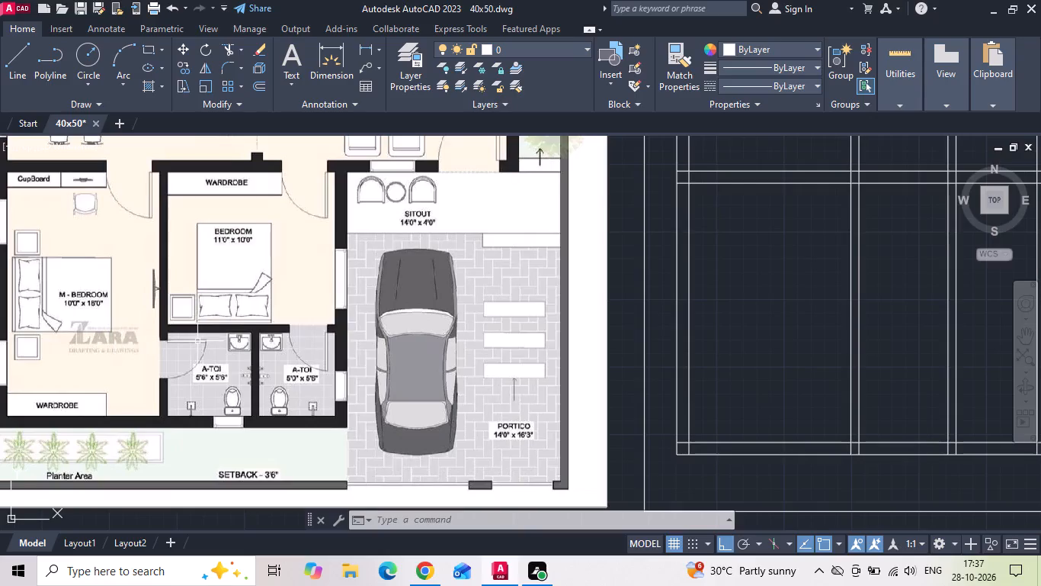
click(367, 50)
click(735, 451)
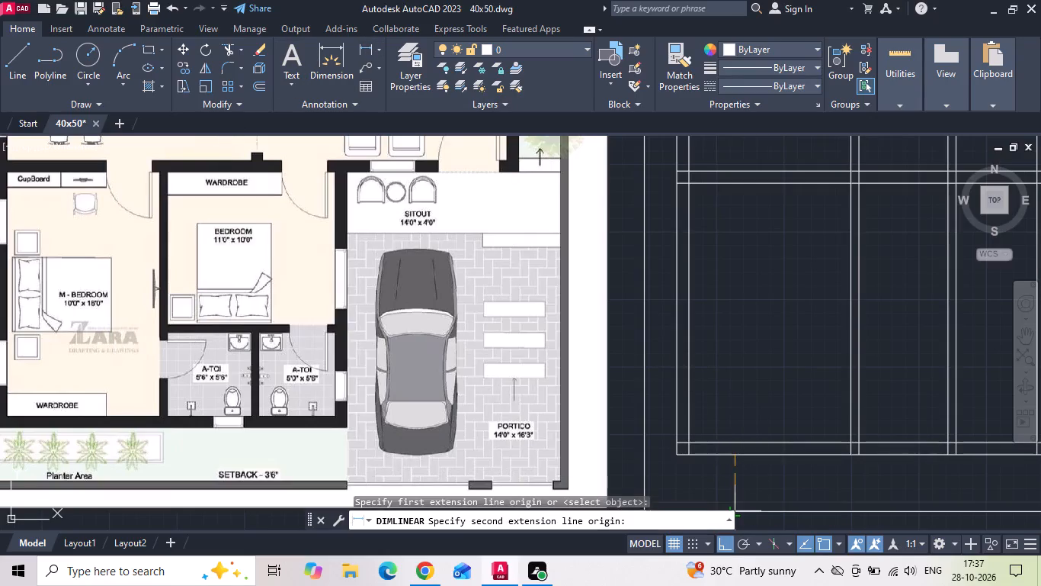
click(735, 508)
key(Escape)
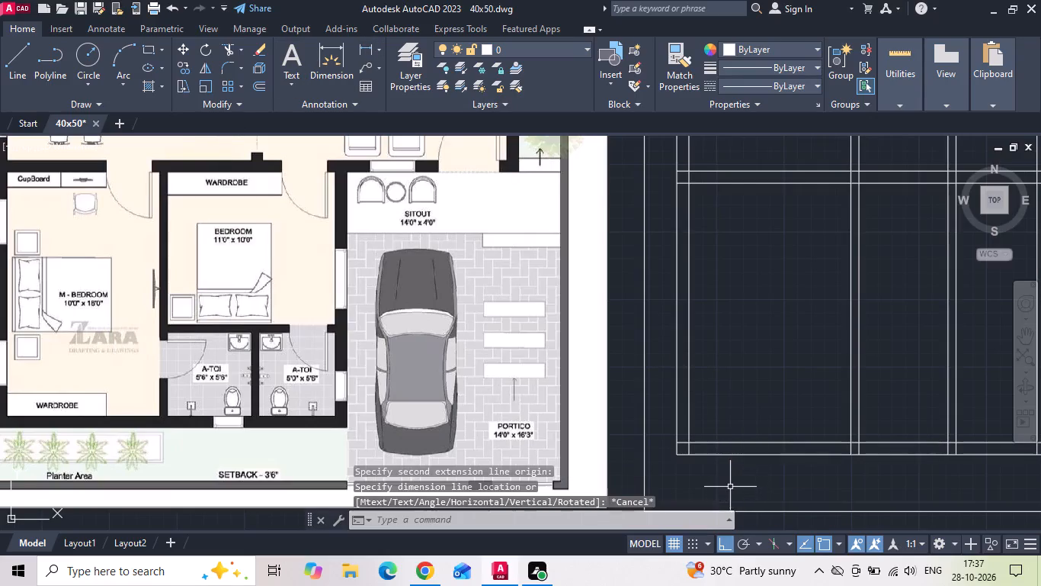
Move both lines of the top outer wall downward by 12".
scroll(608, 407, down, 2)
middle_drag(640, 228, 622, 273)
scroll(414, 201, up, 2)
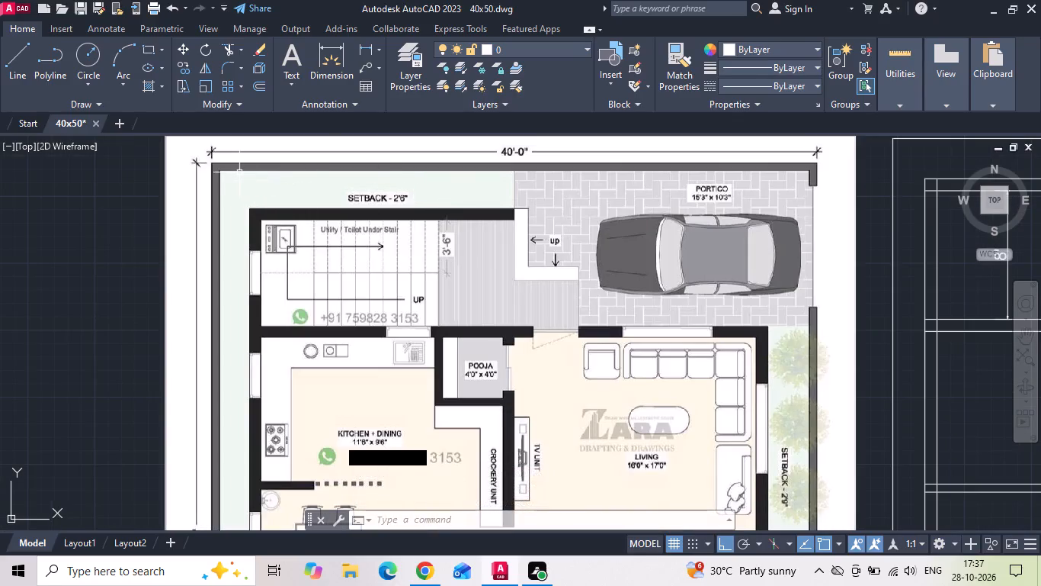
scroll(241, 158, down, 2)
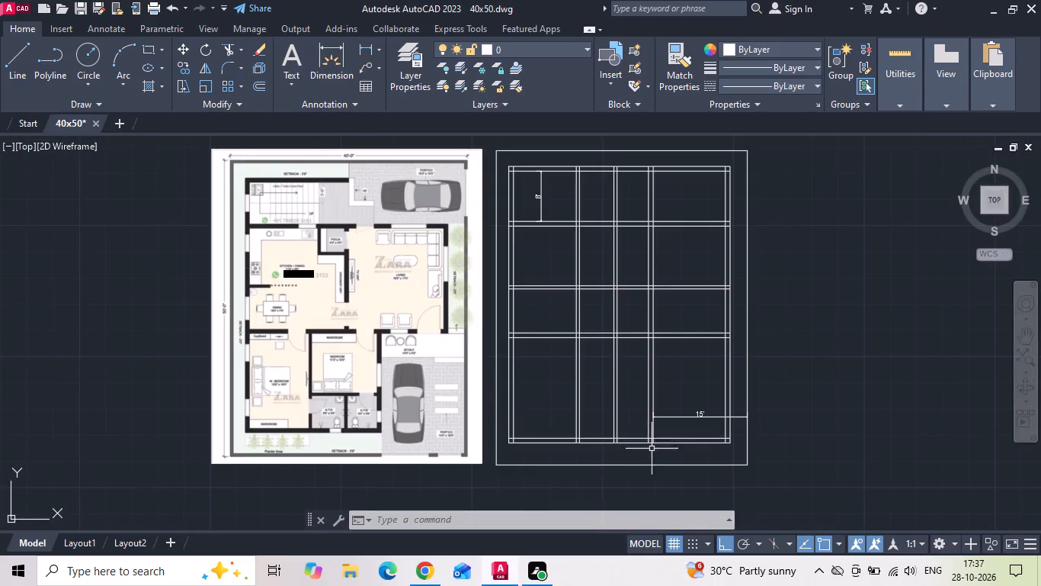
scroll(557, 154, up, 1)
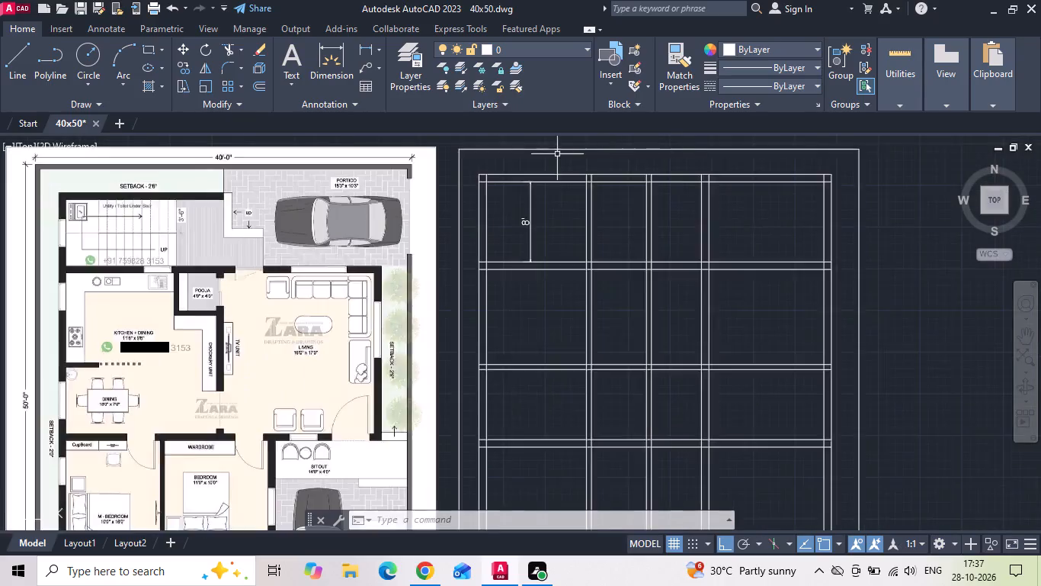
scroll(557, 154, up, 1)
drag(556, 169, 556, 181)
click(541, 221)
right_click(541, 221)
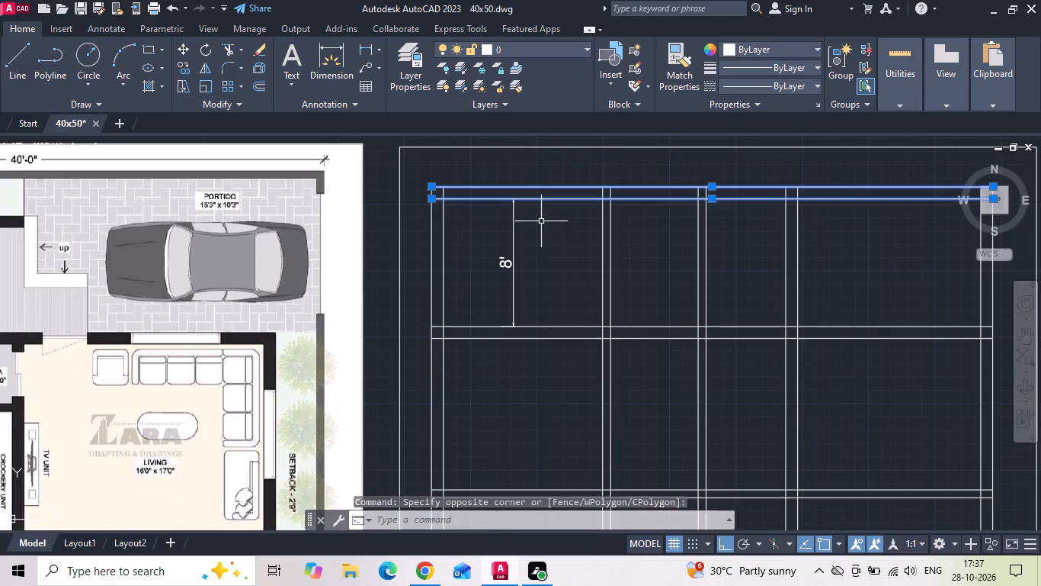
click(557, 298)
drag(538, 385, 538, 404)
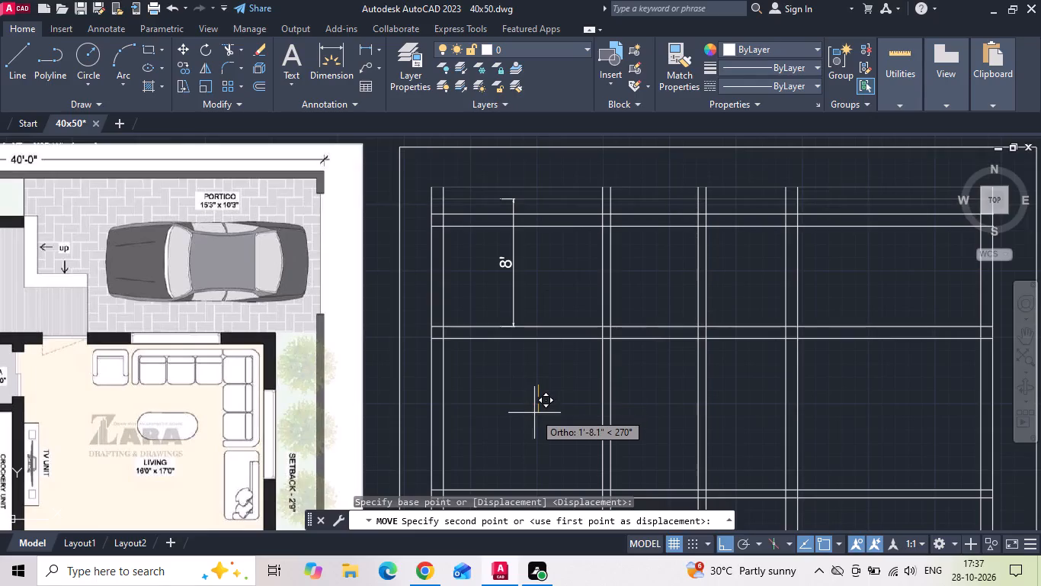
key(1)
key(2)
key(space)
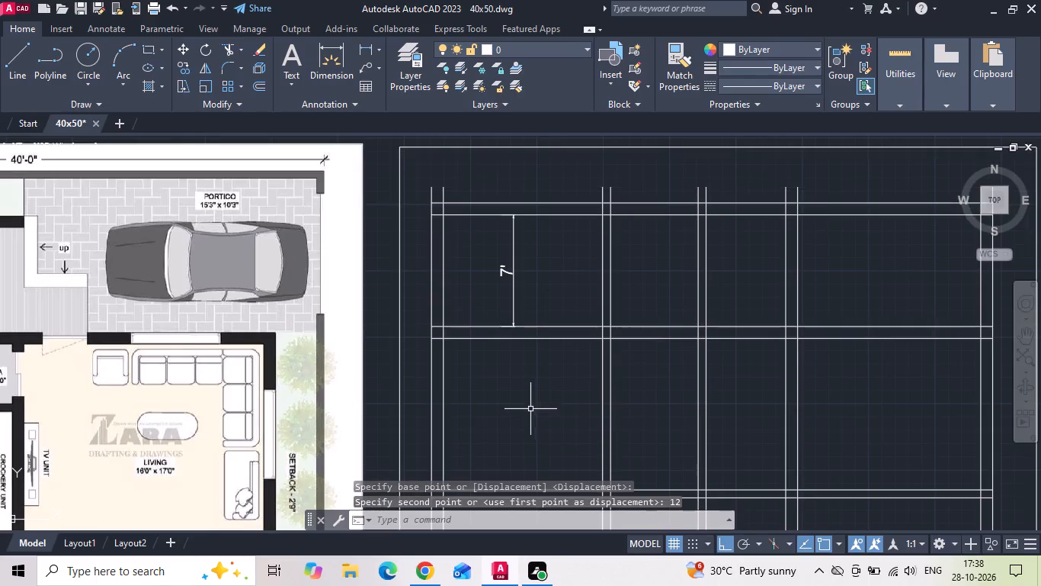
Move all horizontal and vertical wall lines, together with the portico dimension, upward by 6" inside the plot boundary.
scroll(435, 176, down, 1)
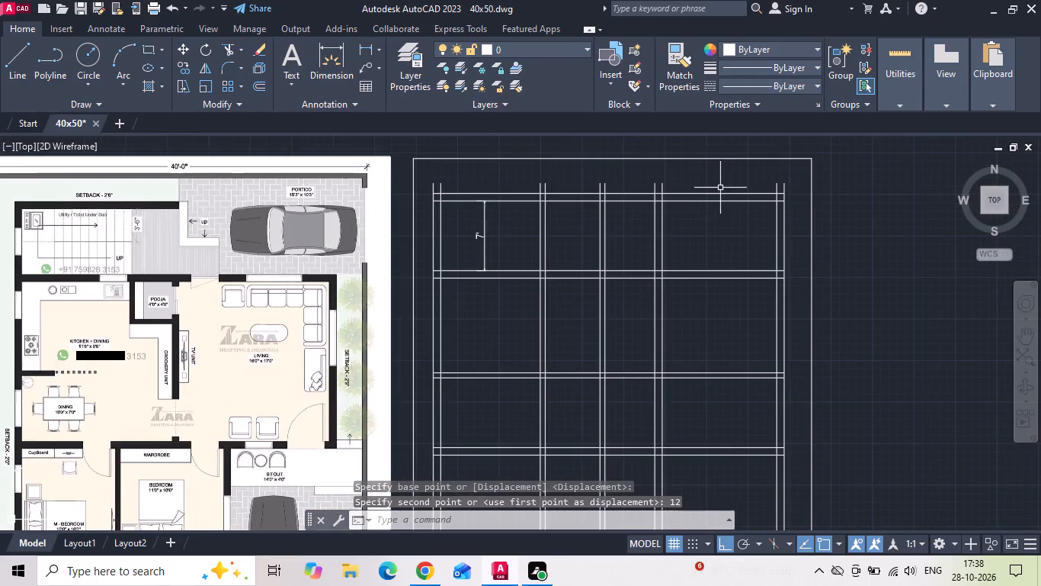
drag(723, 186, 719, 240)
middle_drag(696, 321, 697, 214)
middle_drag(697, 324, 685, 204)
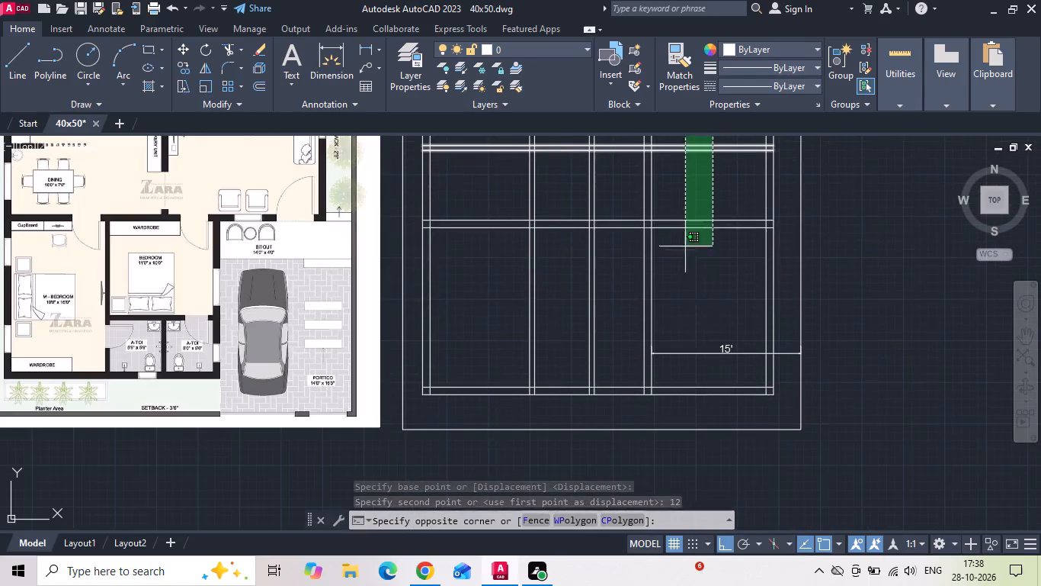
click(677, 405)
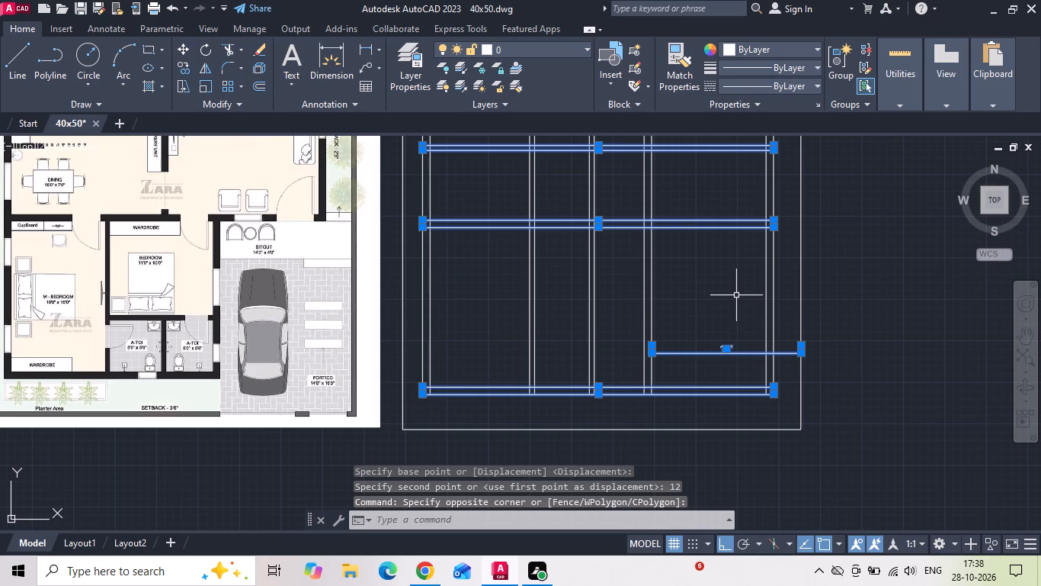
click(783, 305)
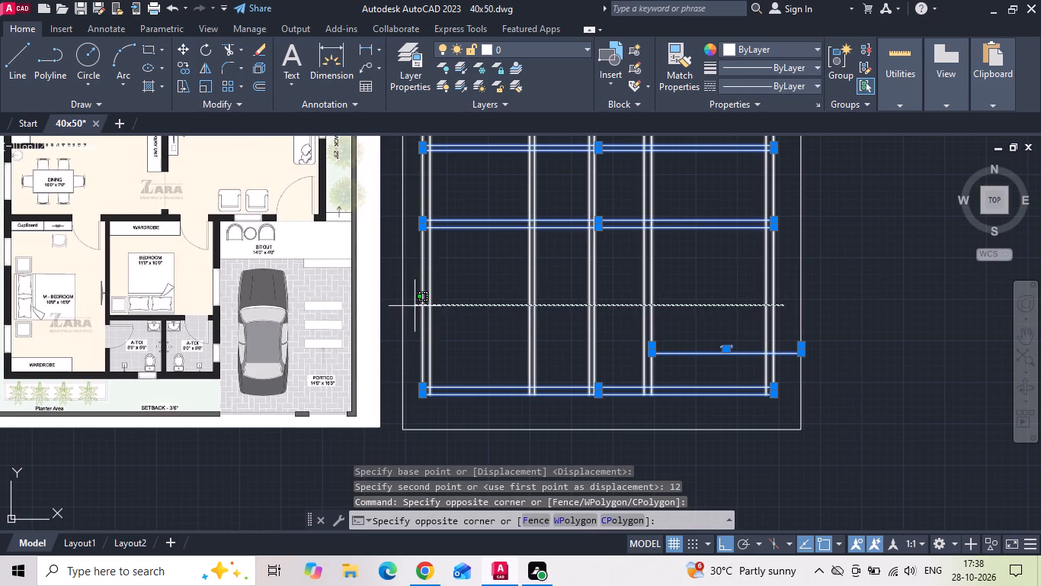
click(415, 306)
right_click(440, 297)
click(460, 301)
click(481, 333)
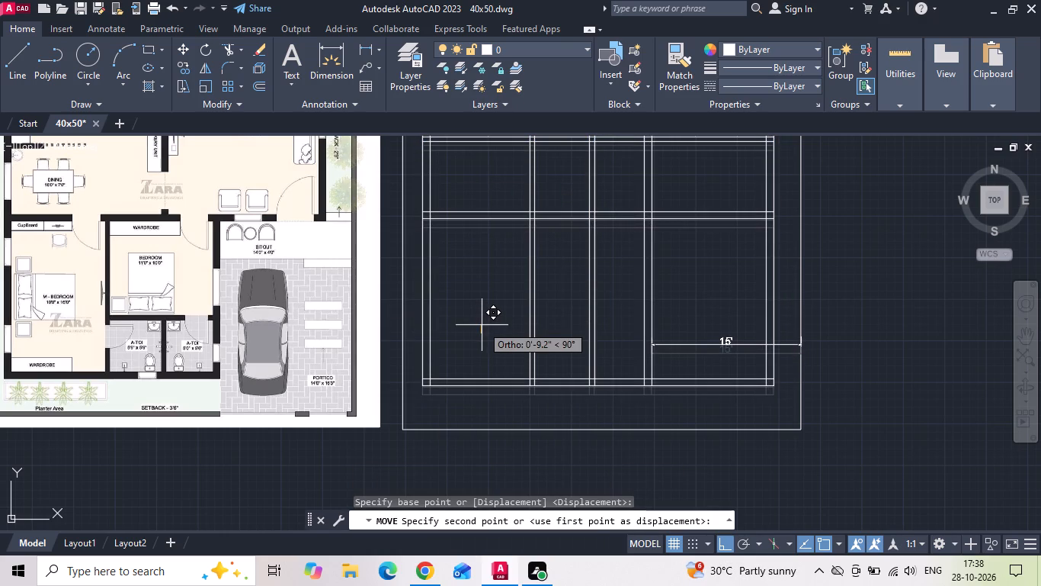
text(6)
key(space)
Measure the bottom setback from the lower outer wall's outer line to the plot boundary.
click(367, 53)
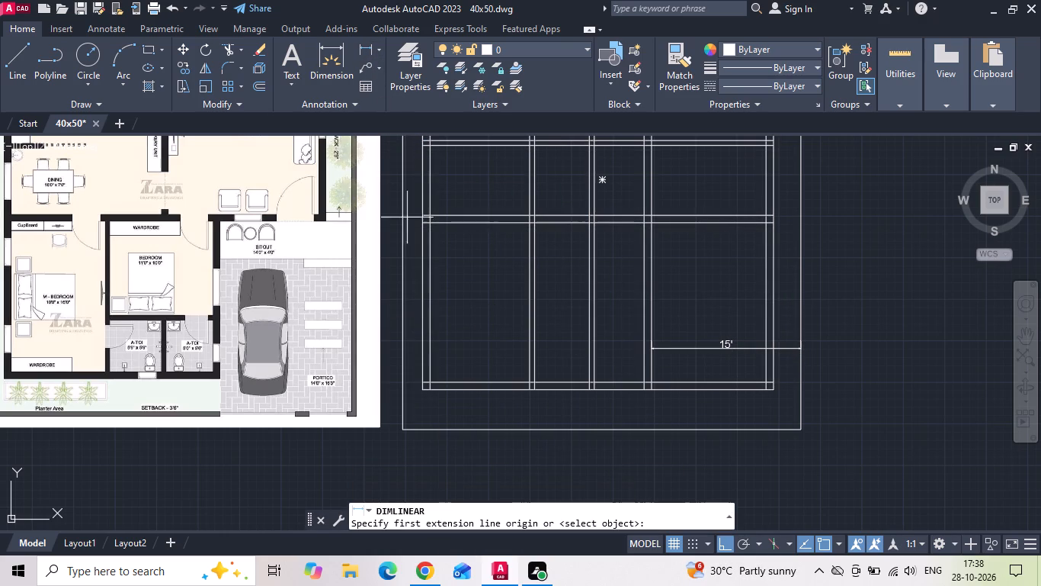
drag(471, 391, 472, 405)
click(474, 434)
scroll(475, 431, up, 2)
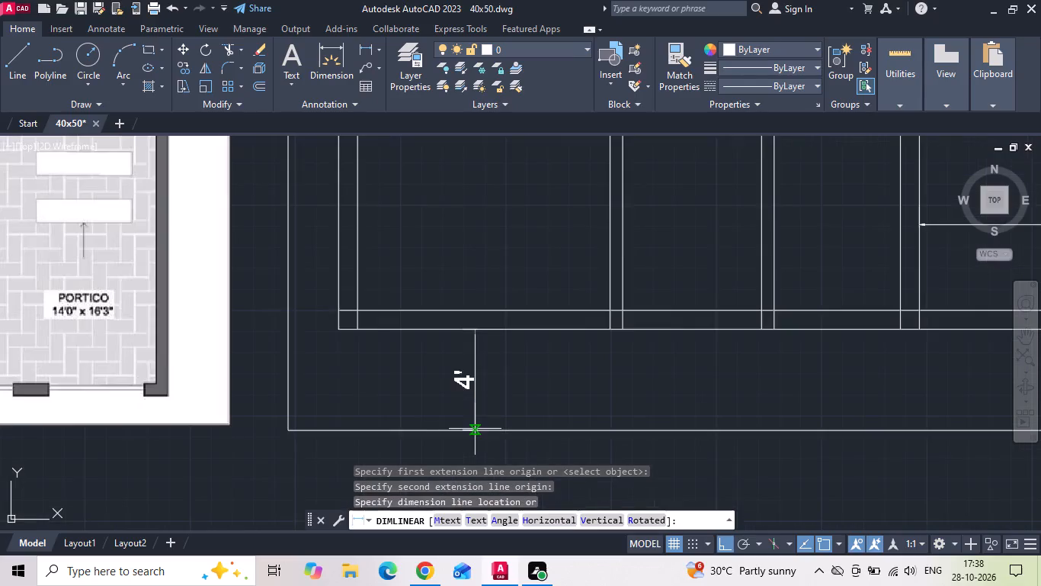
key(Escape)
Measure the top setback from the upper outer wall's outer line to the plot boundary.
scroll(475, 429, down, 4)
scroll(464, 227, up, 3)
scroll(507, 292, up, 2)
key(space)
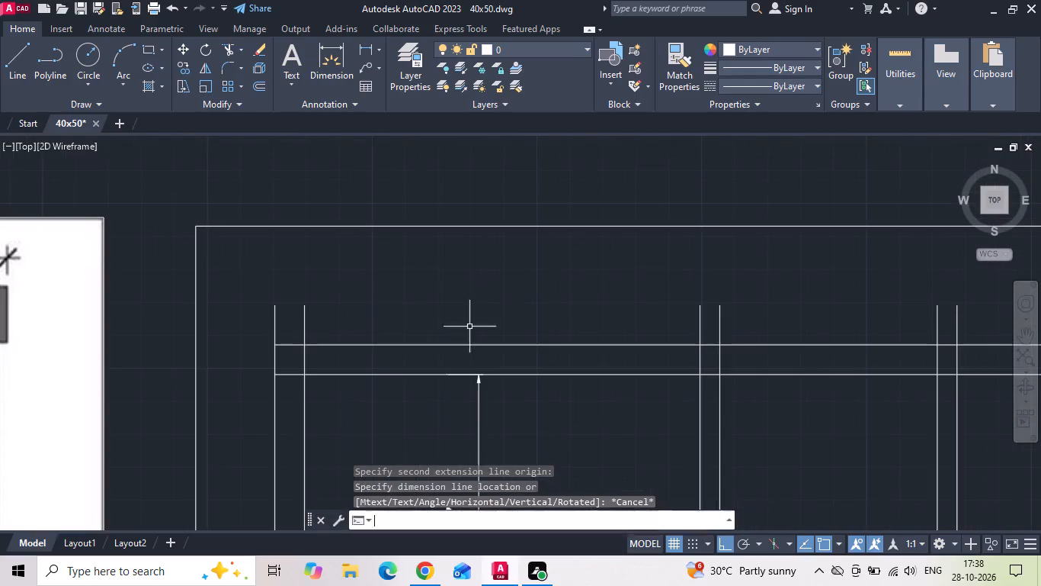
click(456, 342)
click(454, 230)
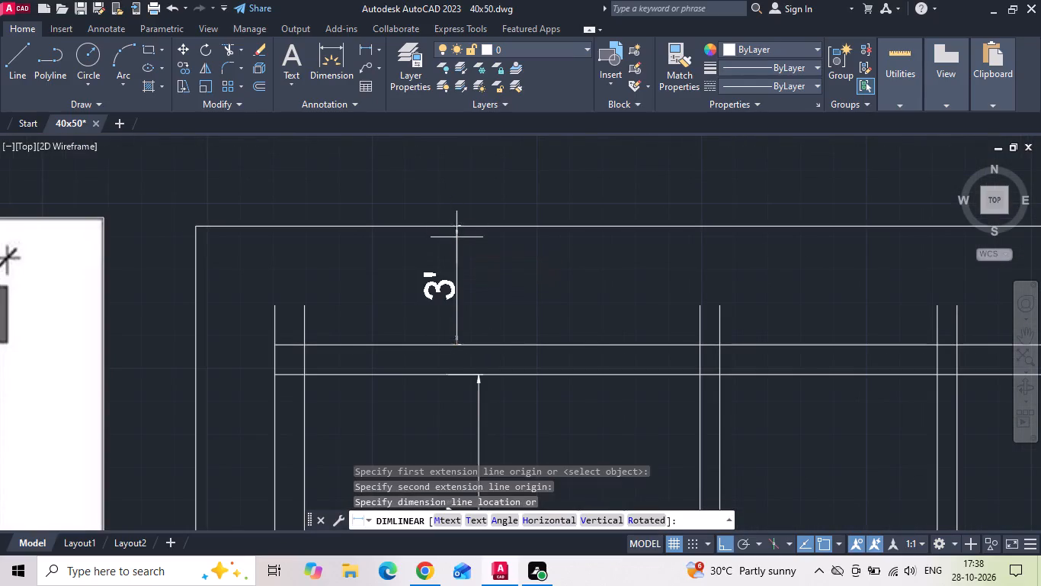
scroll(456, 237, down, 3)
key(Escape)
Offset the plot boundary rectangle 6" inward to form the compound wall.
key(o)
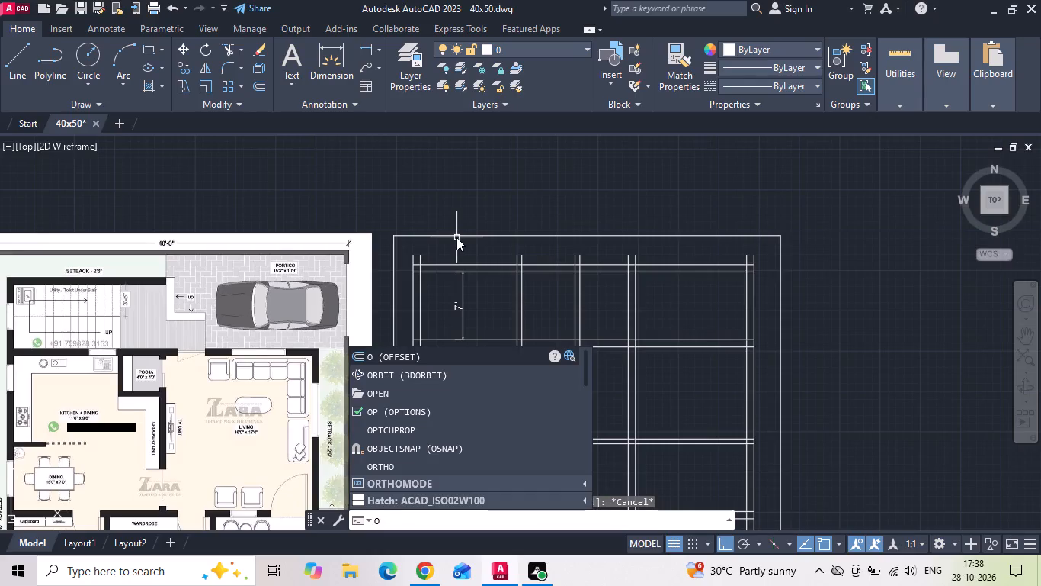
text(6)
key(space)
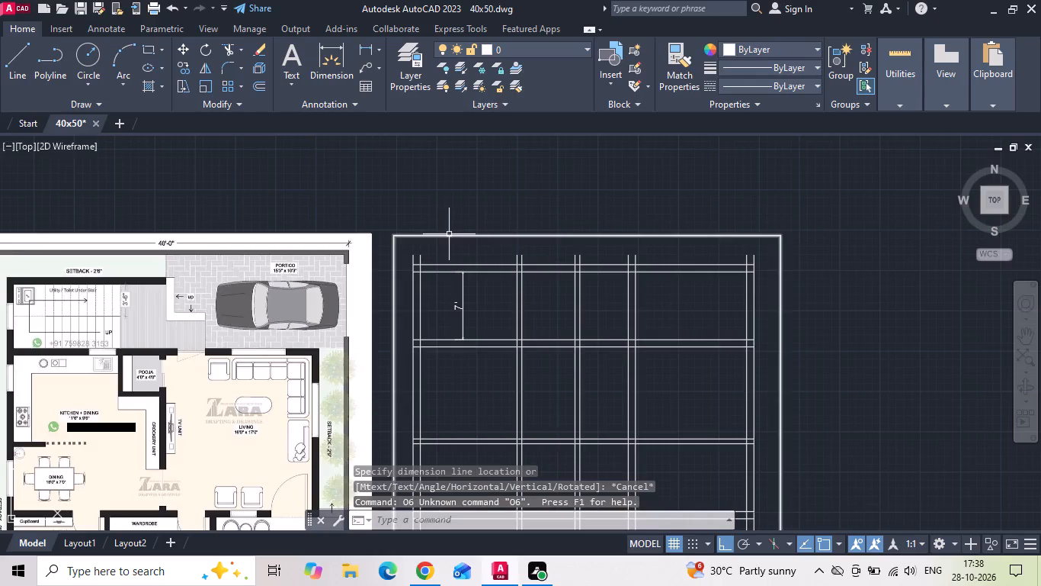
key(Escape)
text(o)
key(space)
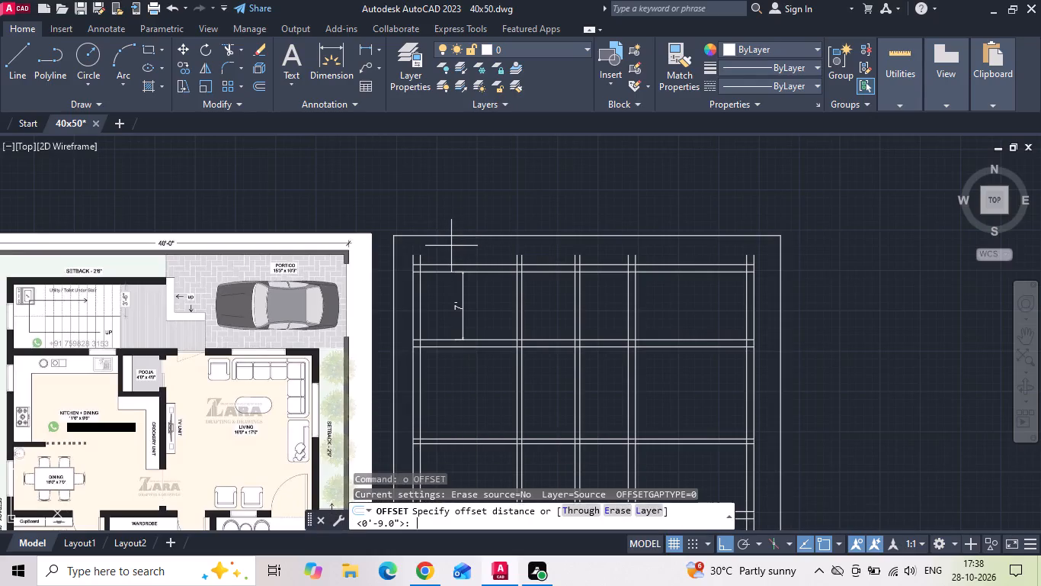
text(6)
key(space)
click(458, 234)
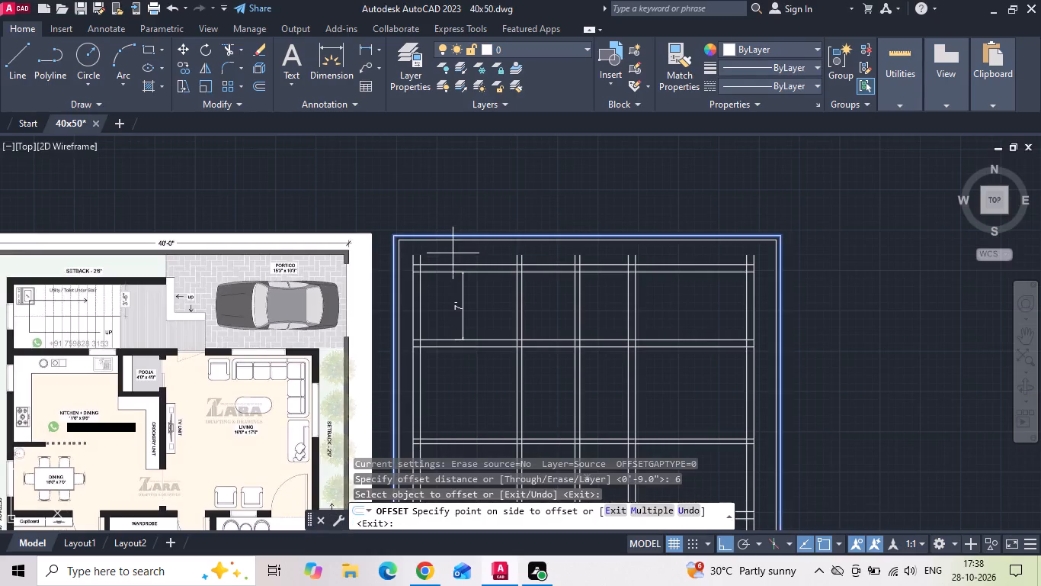
click(450, 258)
key(Escape)
Trim the vertical wall line ends that project above the top outer wall.
text(tr)
key(space)
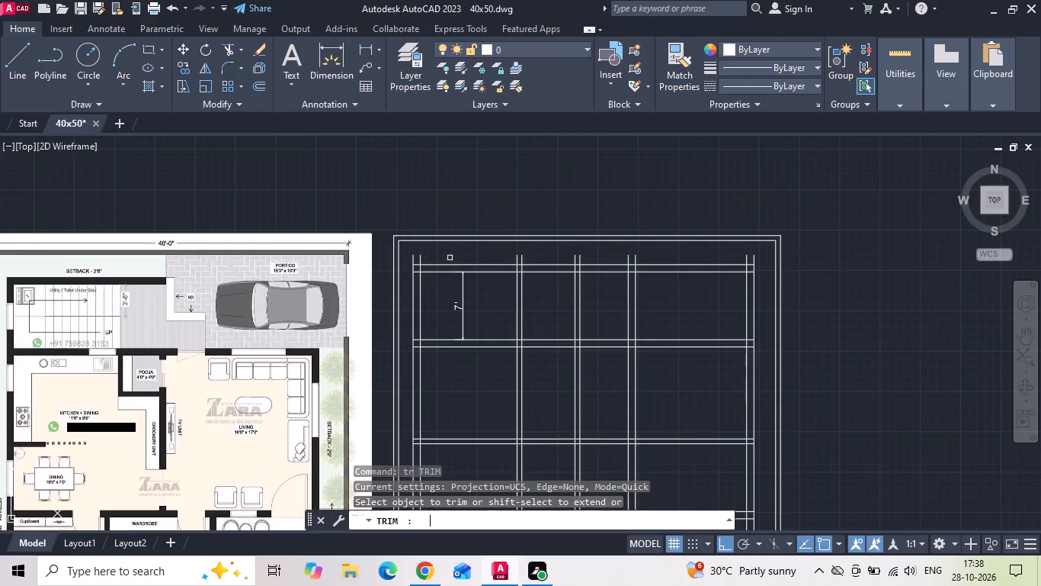
scroll(435, 254, up, 1)
click(389, 263)
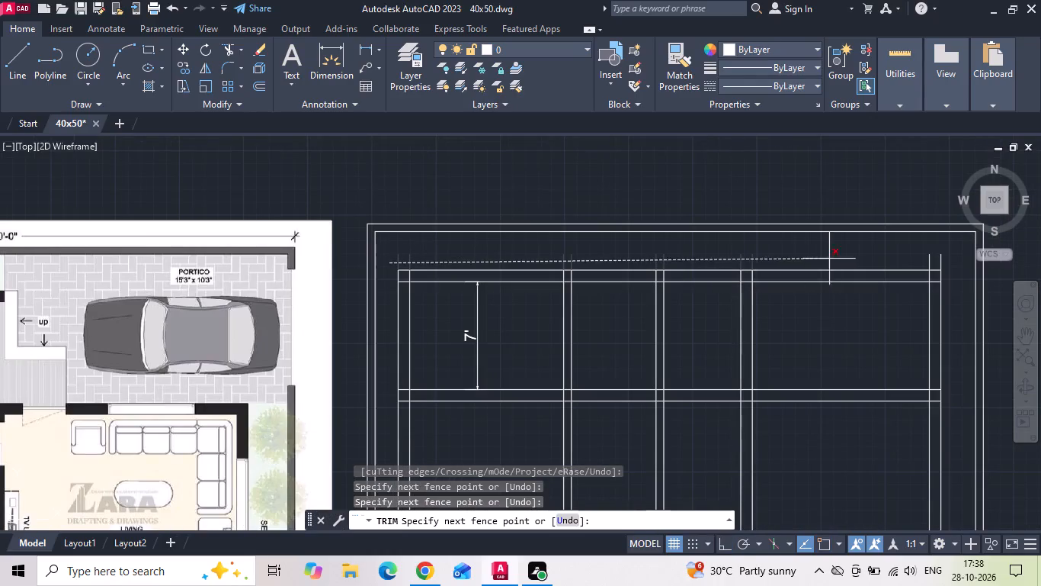
click(939, 261)
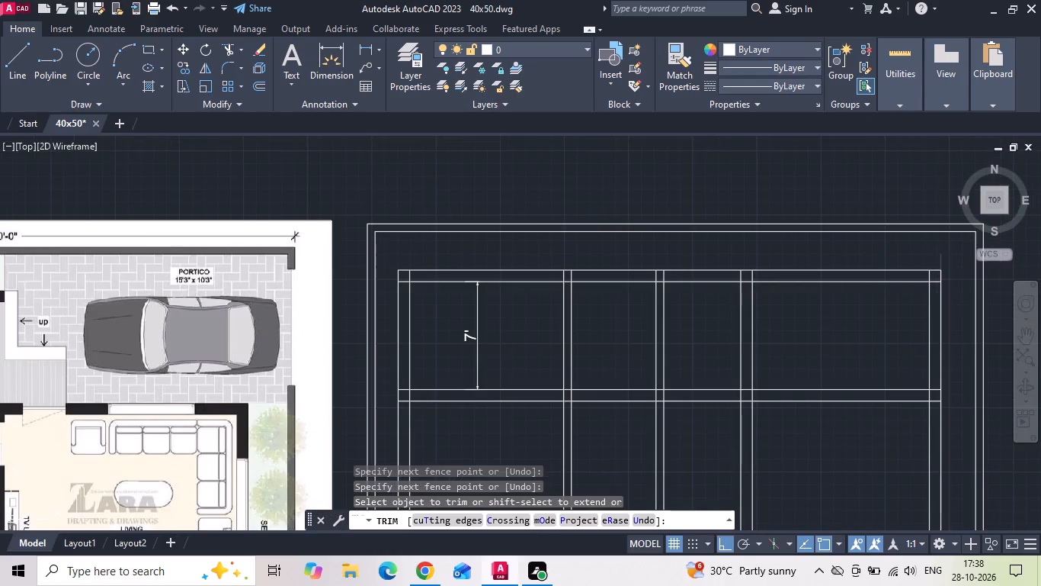
click(940, 259)
Trim the westernmost interior vertical wall's lines in the two bays between the top outer wall and the third horizontal wall.
scroll(552, 266, down, 1)
click(569, 316)
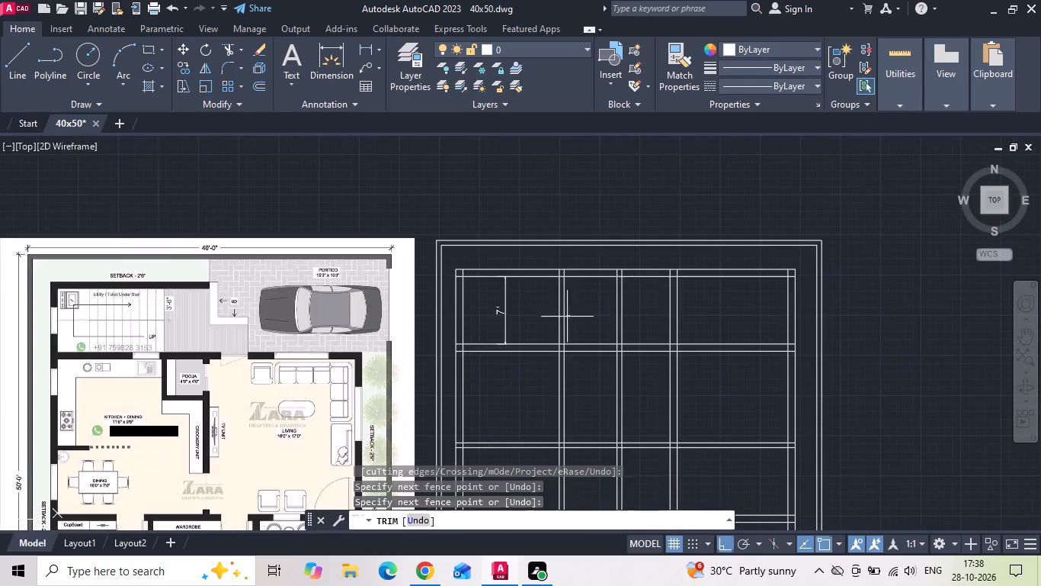
click(551, 311)
middle_drag(553, 330, 562, 240)
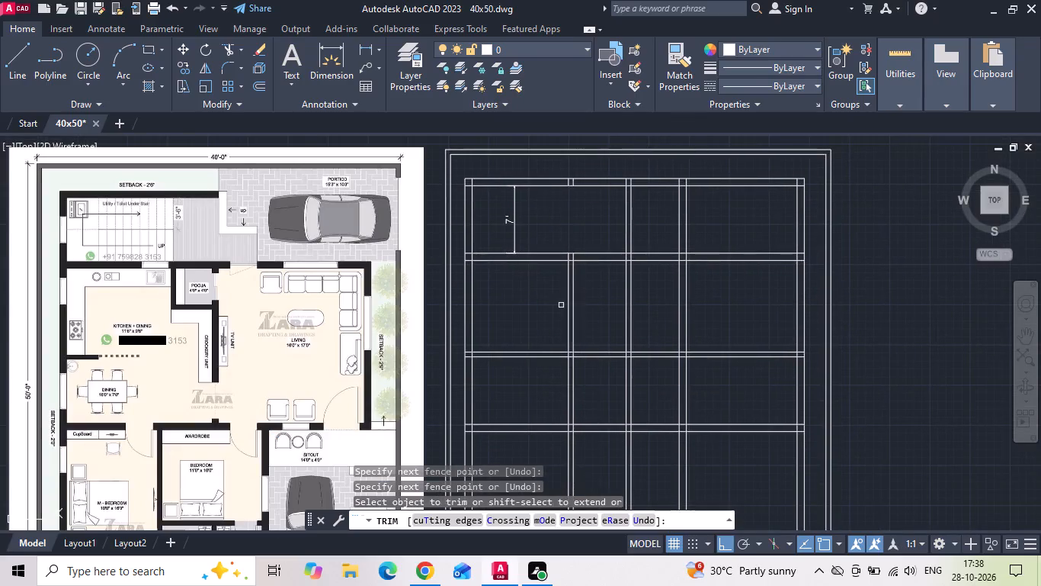
scroll(580, 324, down, 1)
middle_drag(580, 302, 583, 271)
drag(590, 295, 568, 285)
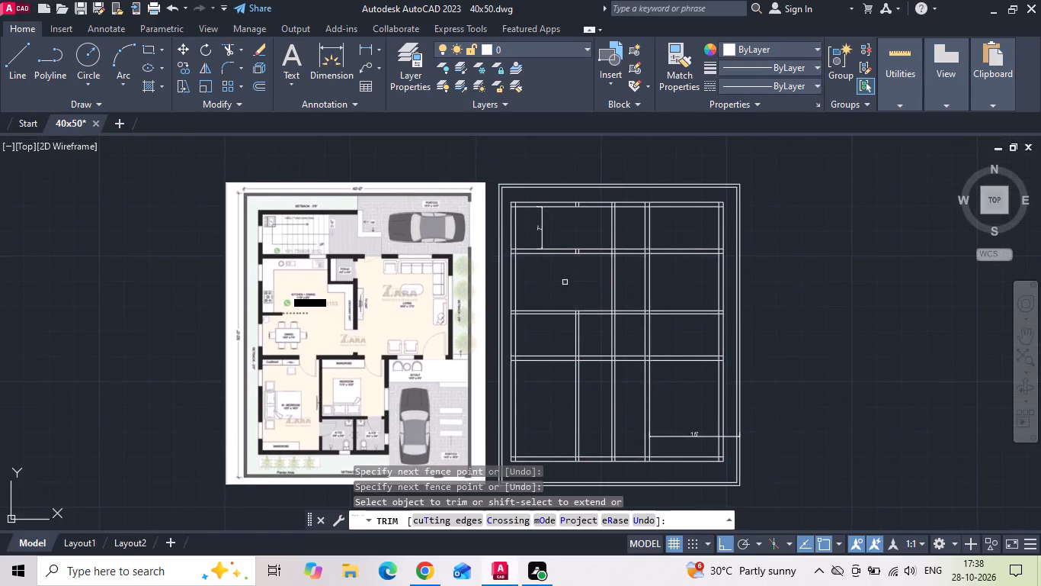
Trim all three interior vertical walls' lines in the bay between the third and fourth horizontal walls.
click(668, 339)
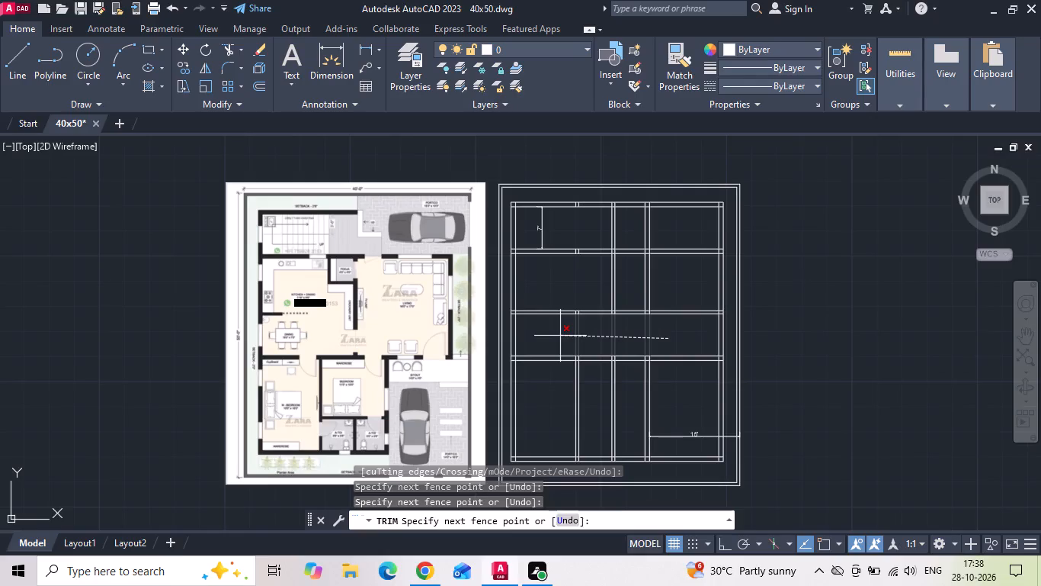
click(560, 336)
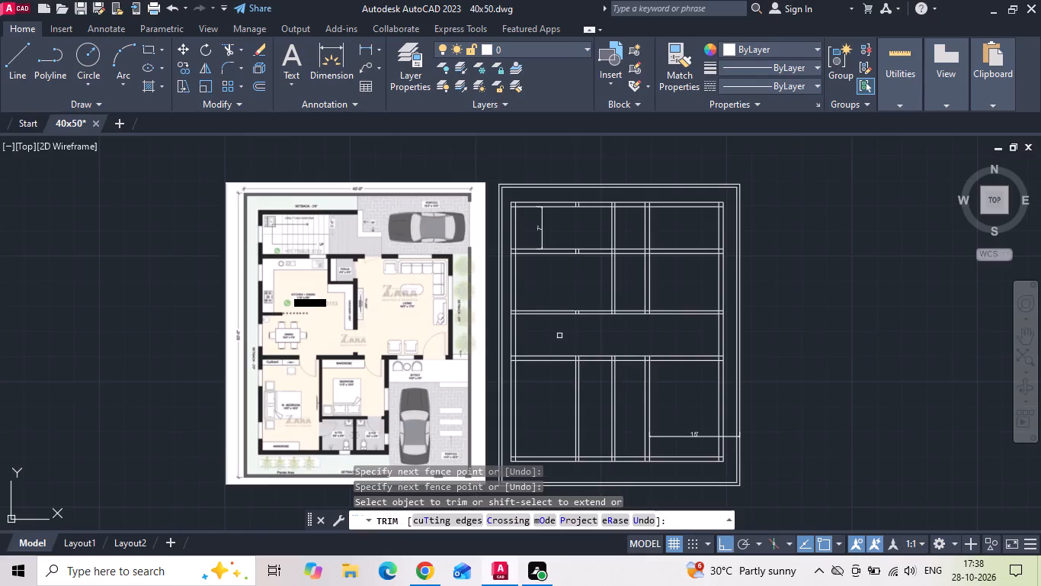
key(Escape)
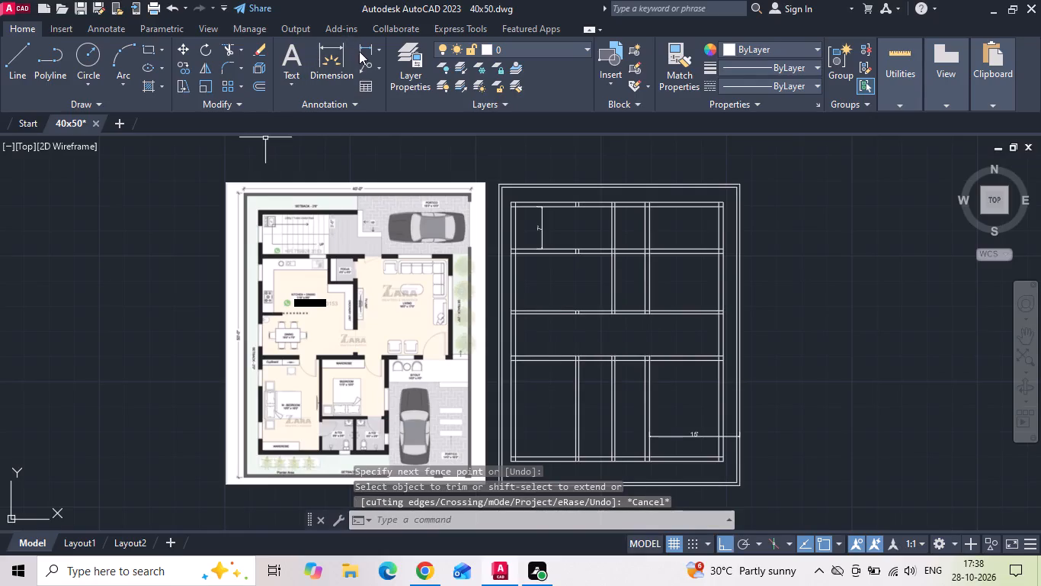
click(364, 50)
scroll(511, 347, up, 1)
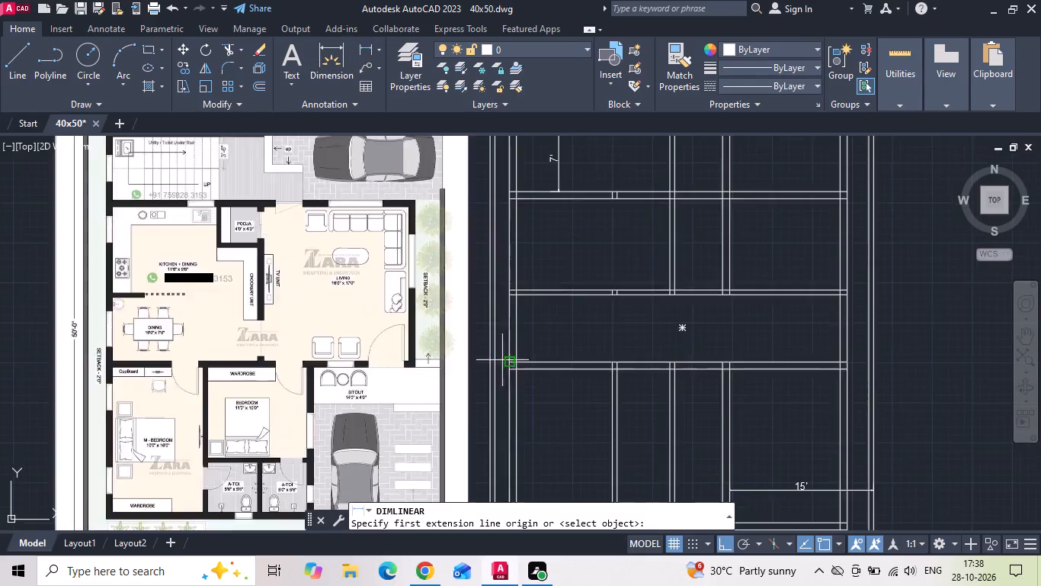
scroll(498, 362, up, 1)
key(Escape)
Move the west outer wall lines and all remaining full interior vertical wall lines 6" to the east.
scroll(530, 275, down, 1)
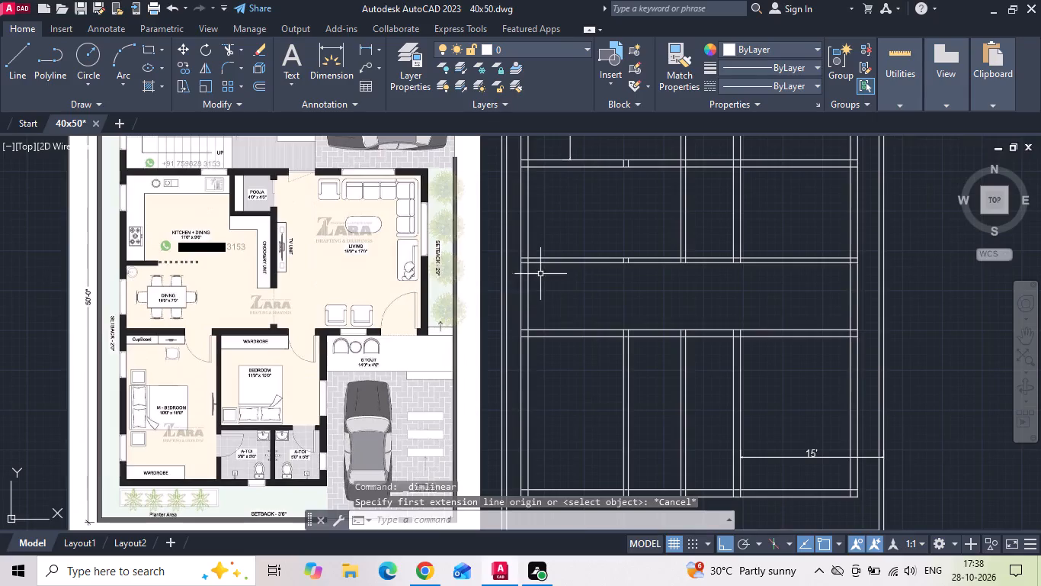
click(553, 275)
click(517, 292)
scroll(522, 303, down, 1)
click(668, 246)
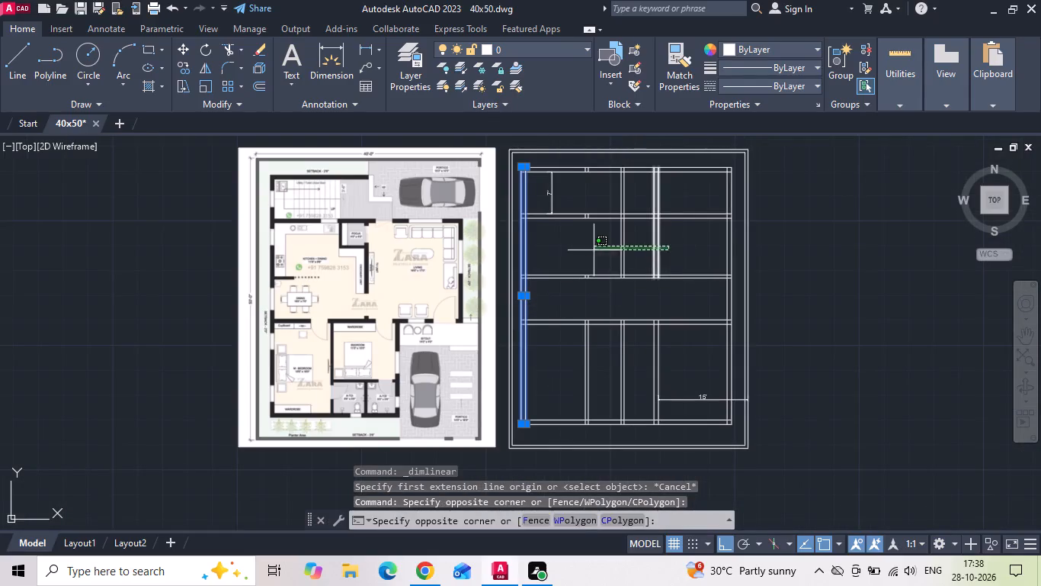
click(590, 250)
drag(672, 358, 654, 363)
click(578, 373)
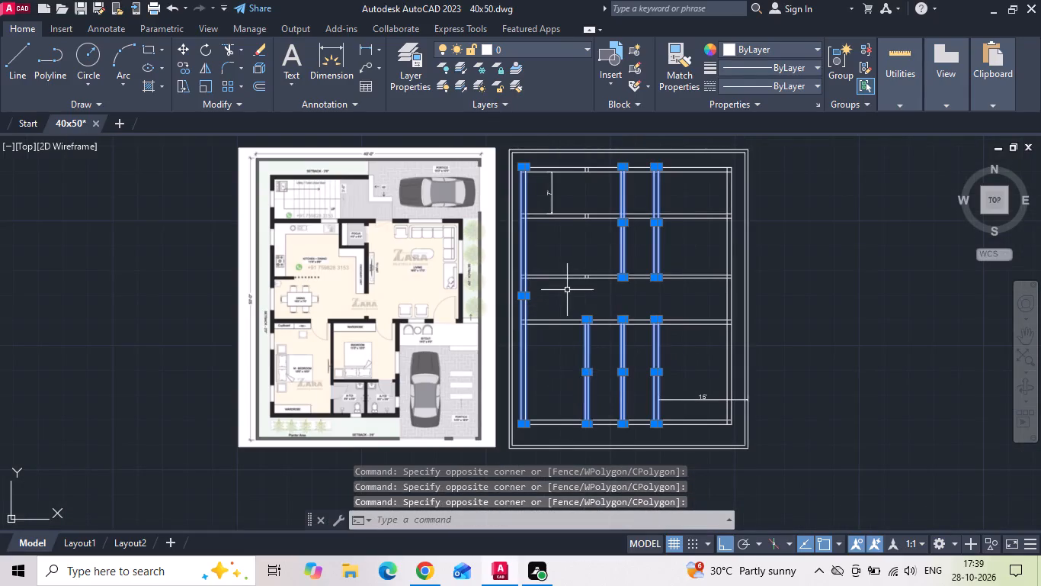
right_click(567, 289)
click(614, 296)
drag(588, 299, 600, 302)
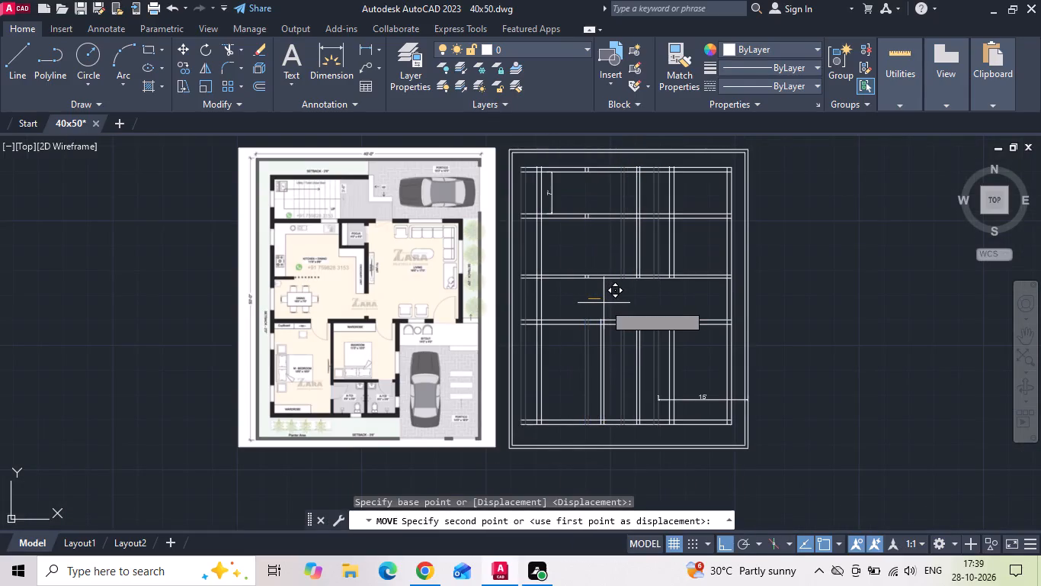
text(6)
key(space)
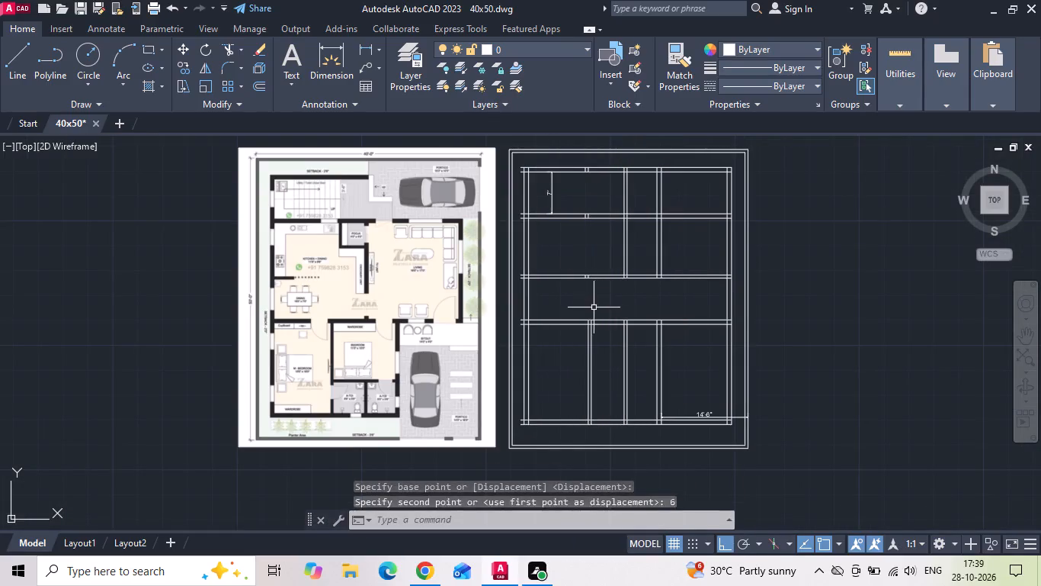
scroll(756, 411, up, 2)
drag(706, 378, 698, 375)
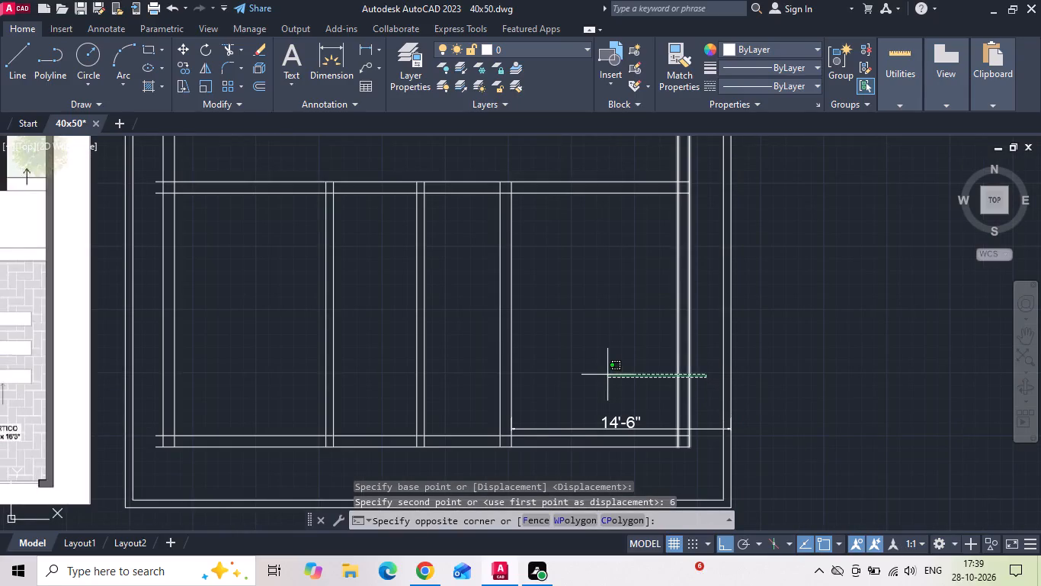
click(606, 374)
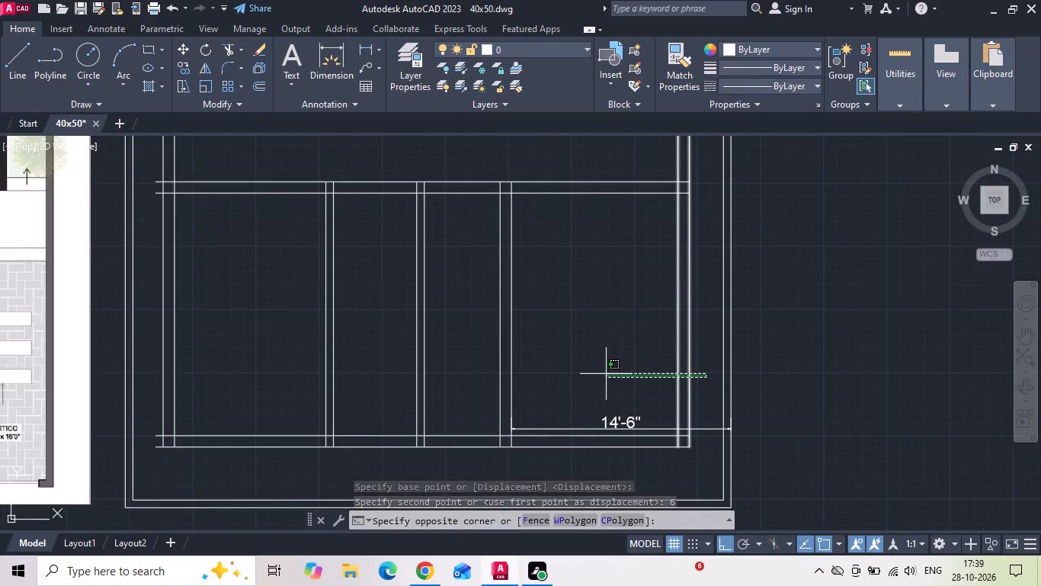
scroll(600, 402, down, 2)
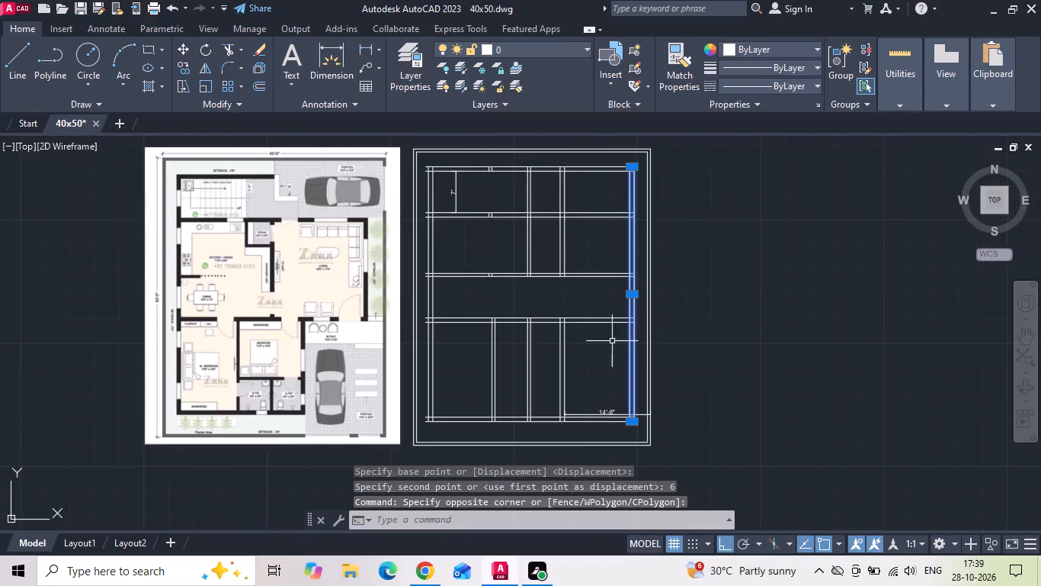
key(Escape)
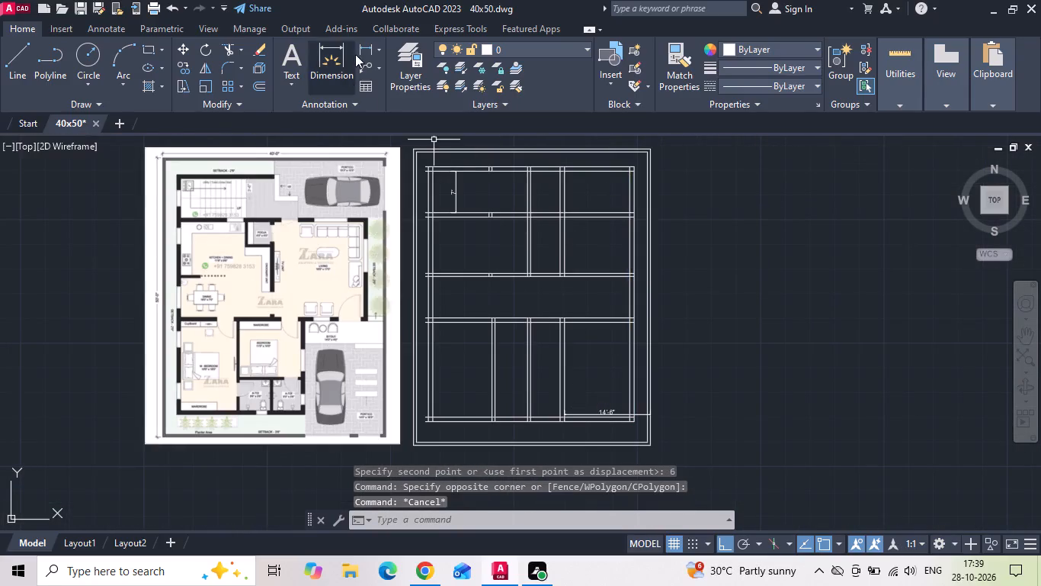
Add a horizontal linear dimension across the master bedroom, from the first interior wall's west line to the west outer wall's inner line.
click(360, 45)
scroll(498, 401, up, 2)
click(482, 394)
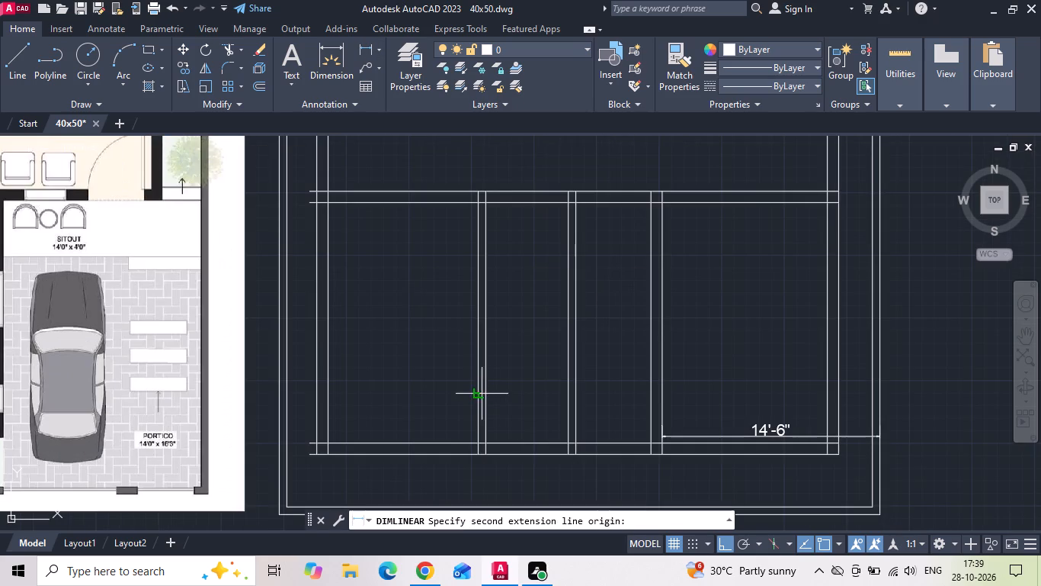
click(323, 393)
click(363, 414)
middle_drag(411, 400, 645, 382)
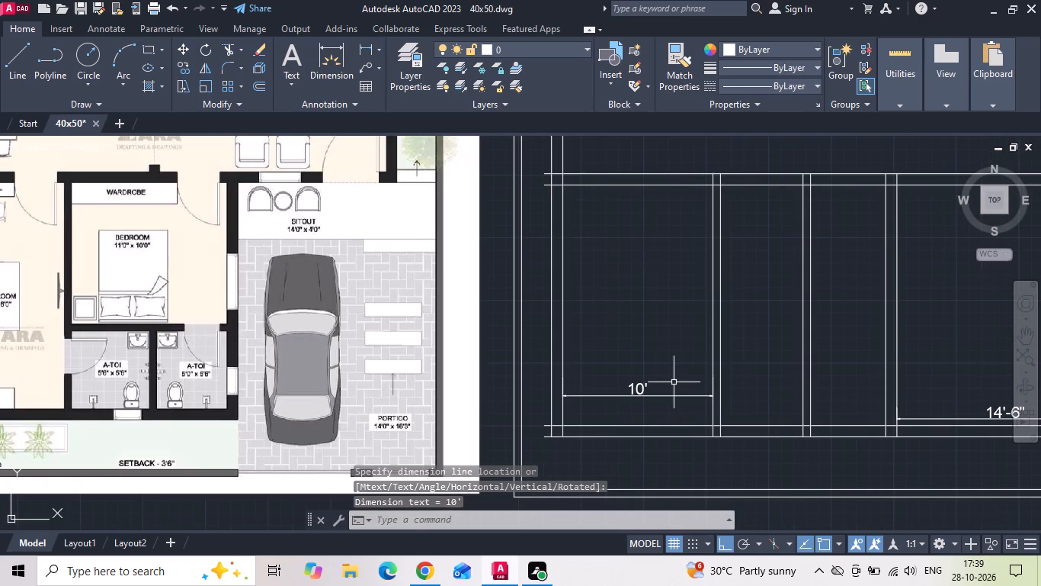
Add horizontal linear dimensions across the two narrow bays between the three interior vertical walls east of the master bedroom.
middle_drag(607, 346, 683, 340)
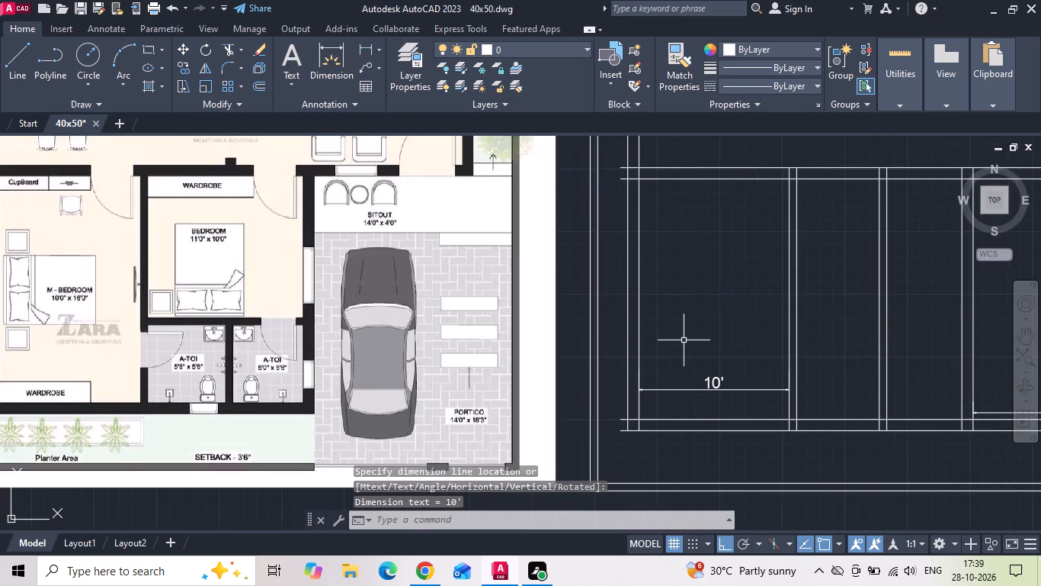
key(space)
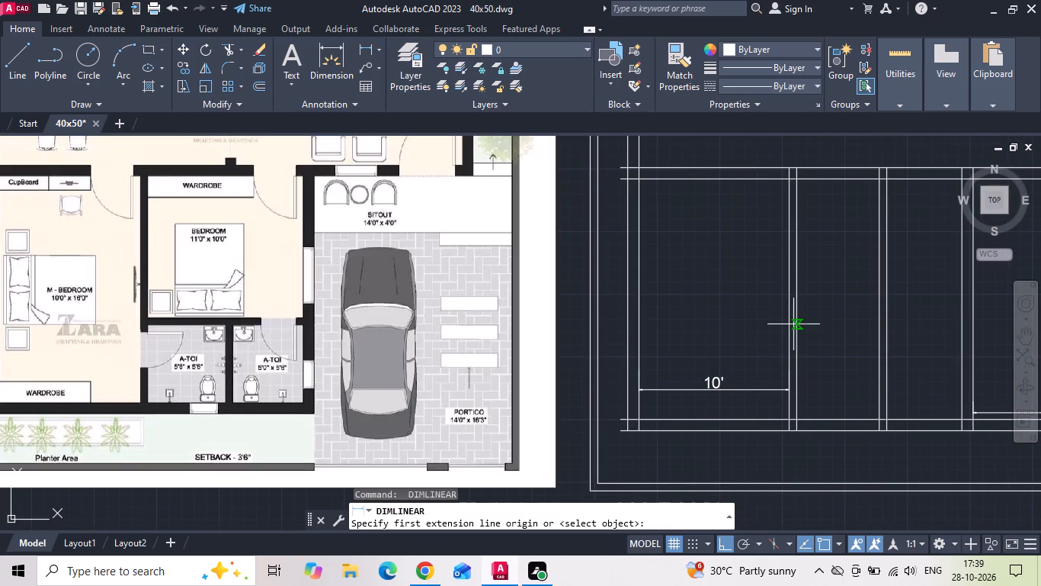
click(794, 324)
drag(879, 324, 882, 332)
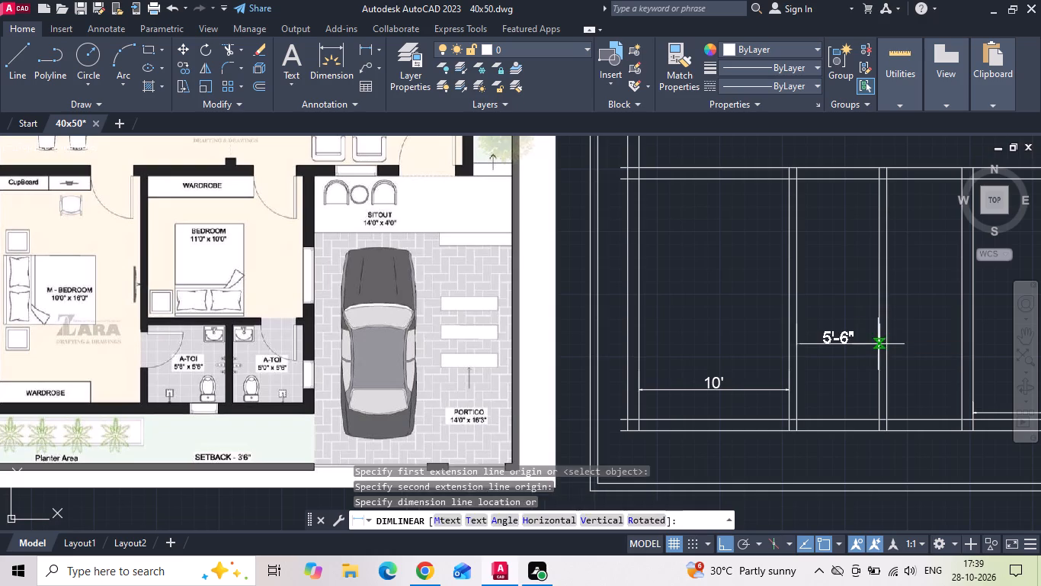
click(878, 344)
key(space)
click(886, 305)
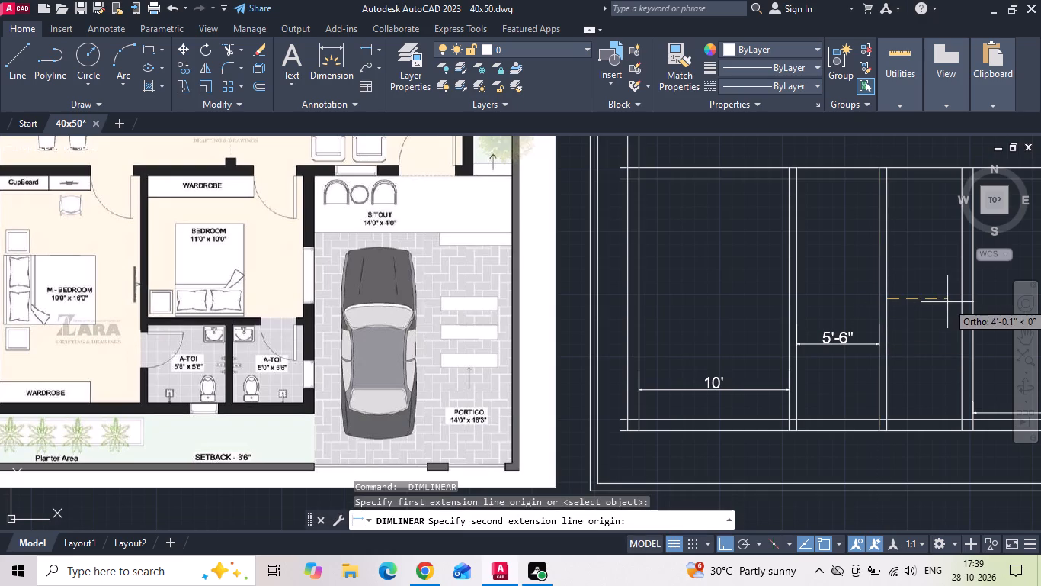
drag(961, 300, 956, 332)
click(950, 345)
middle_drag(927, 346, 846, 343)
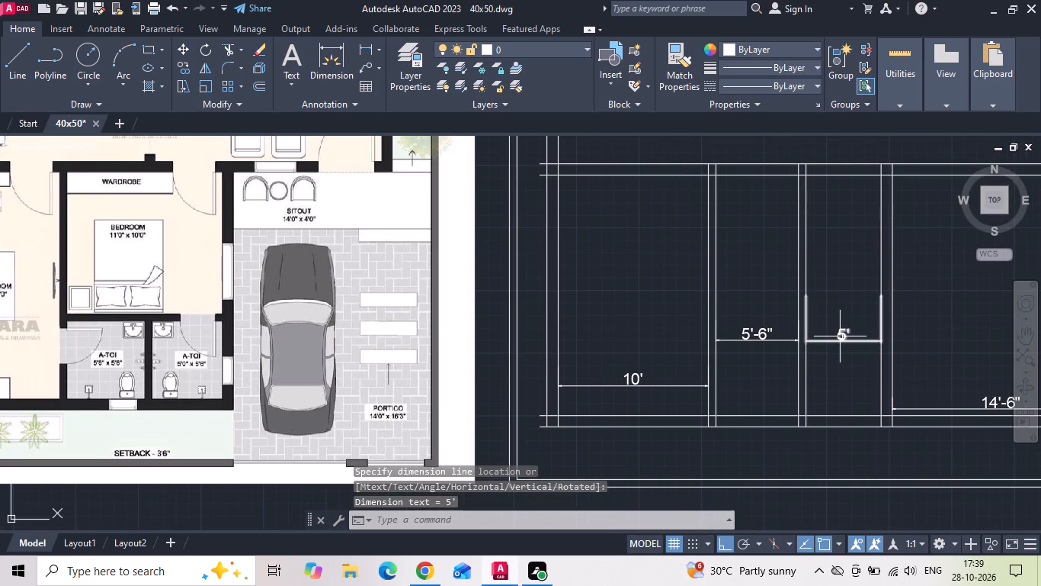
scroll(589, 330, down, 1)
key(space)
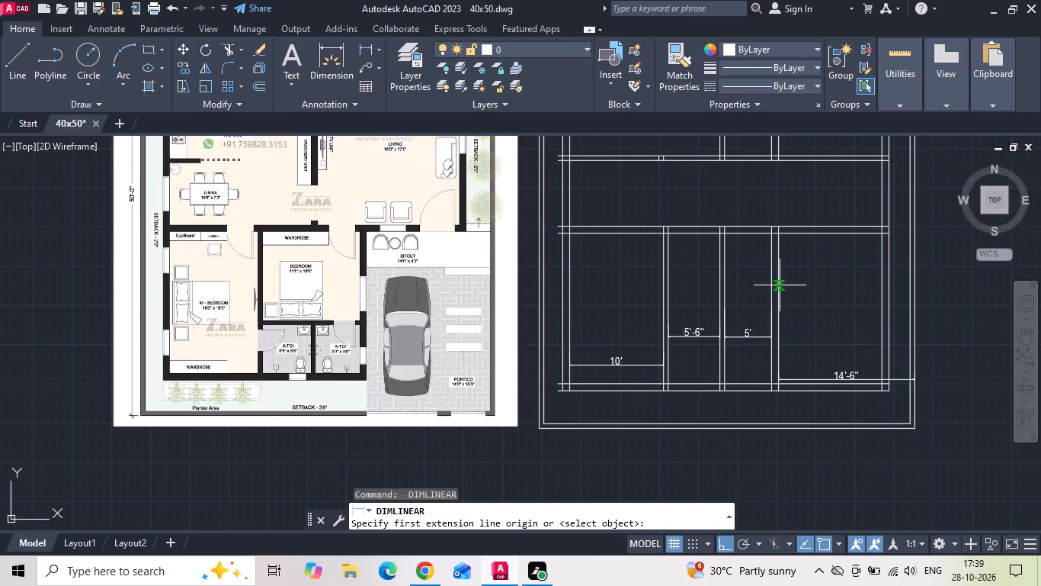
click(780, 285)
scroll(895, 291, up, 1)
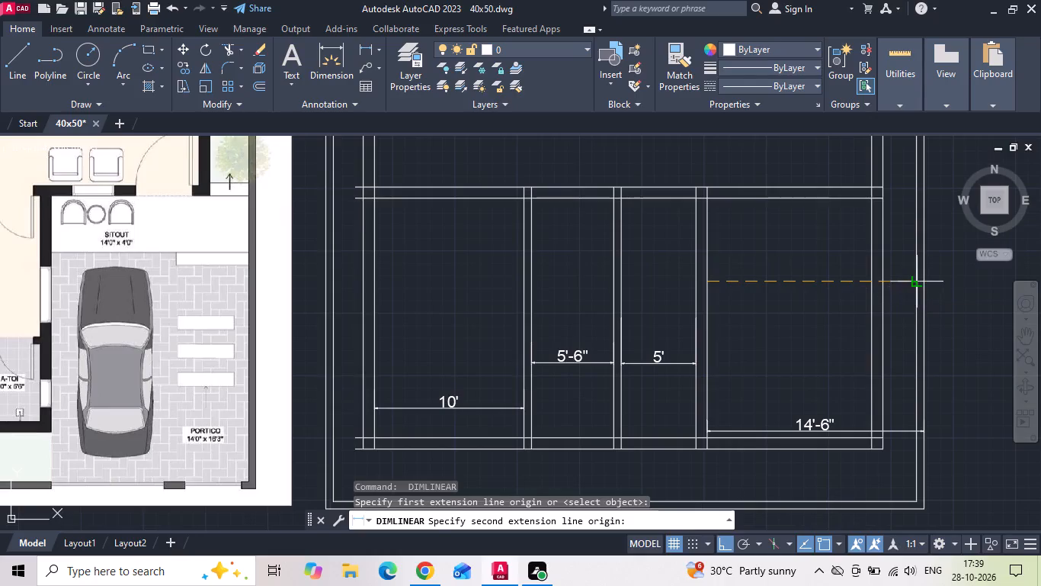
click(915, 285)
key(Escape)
Delete the 14'-6" dimension across the portico area.
click(819, 430)
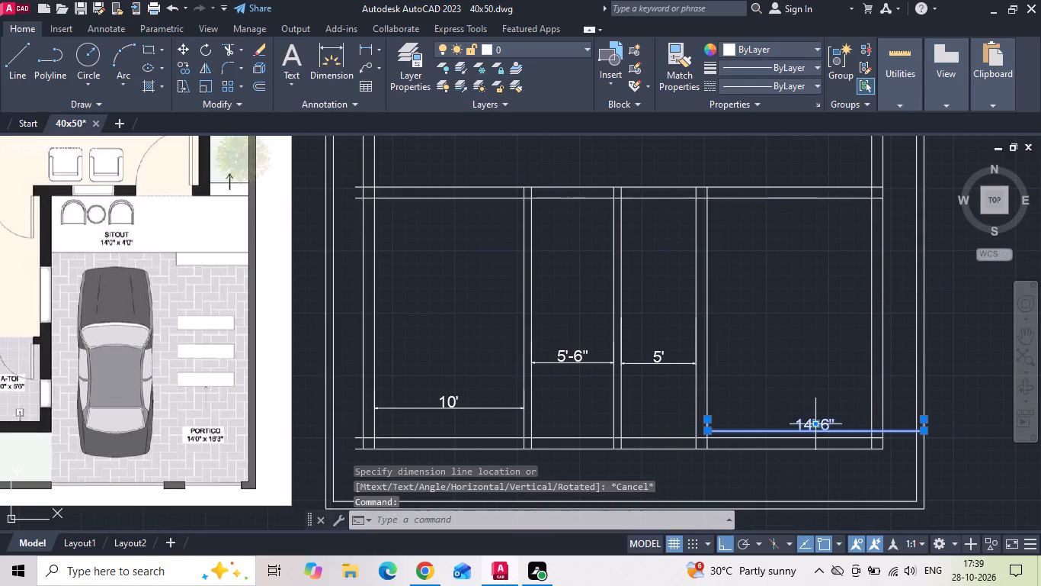
key(Delete)
key(Delete)
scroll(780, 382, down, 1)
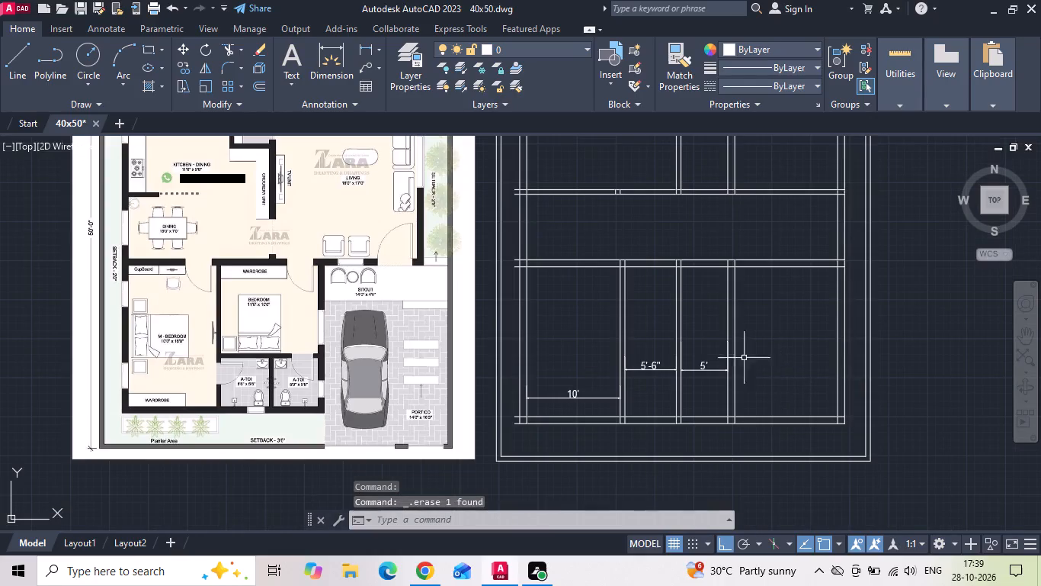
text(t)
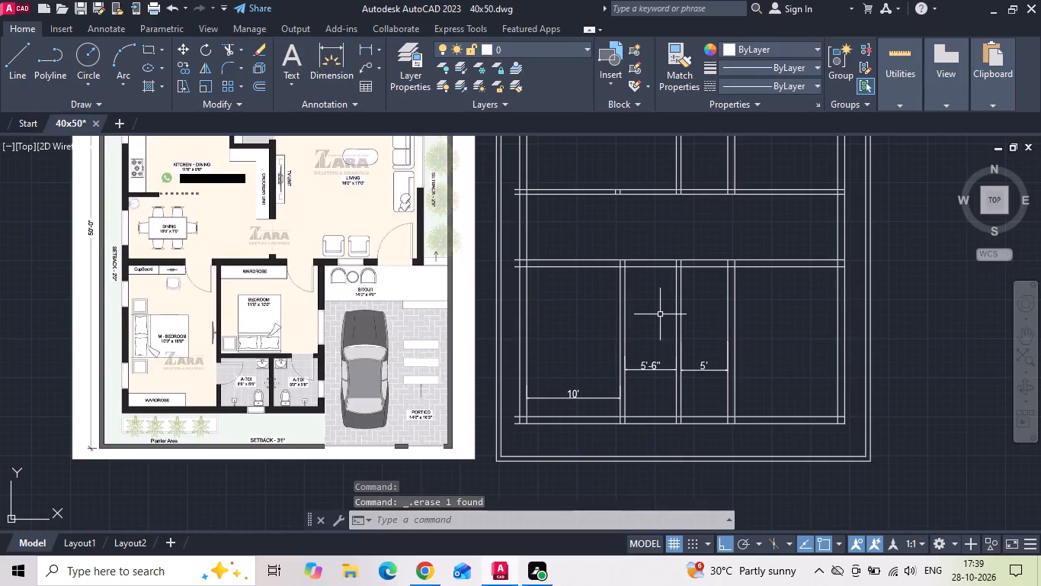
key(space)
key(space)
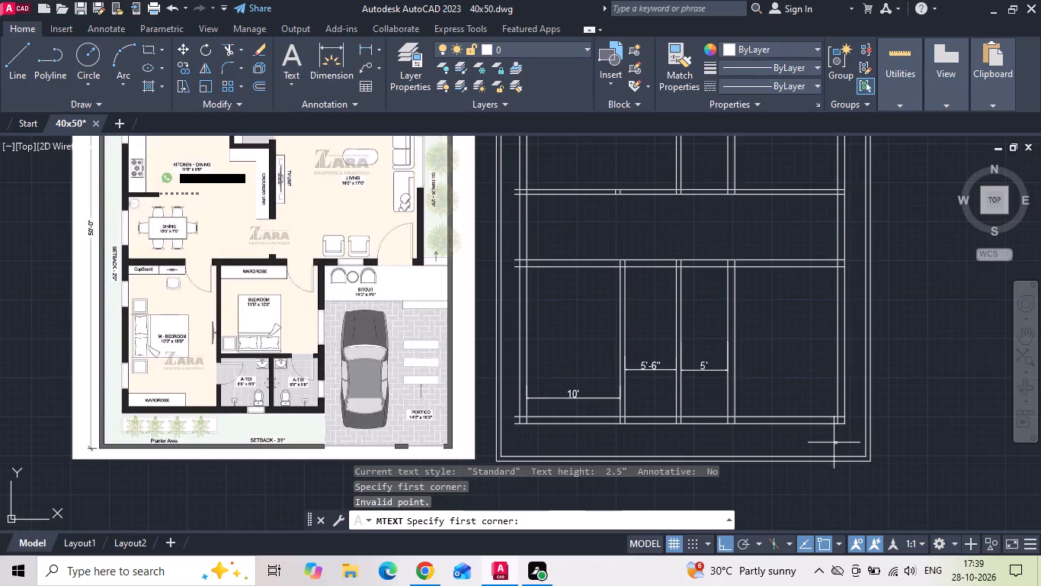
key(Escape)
Remove the south and east outer wall lines around the portico bay, trimming them back and erasing the leftover corner pieces.
text(tr)
key(space)
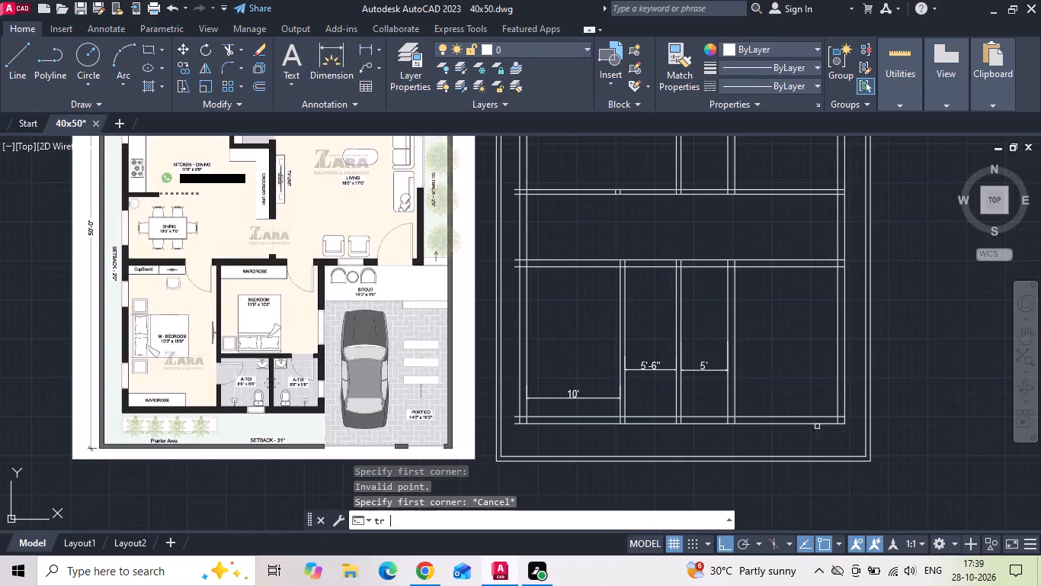
drag(805, 432, 847, 355)
key(Escape)
drag(823, 412, 831, 426)
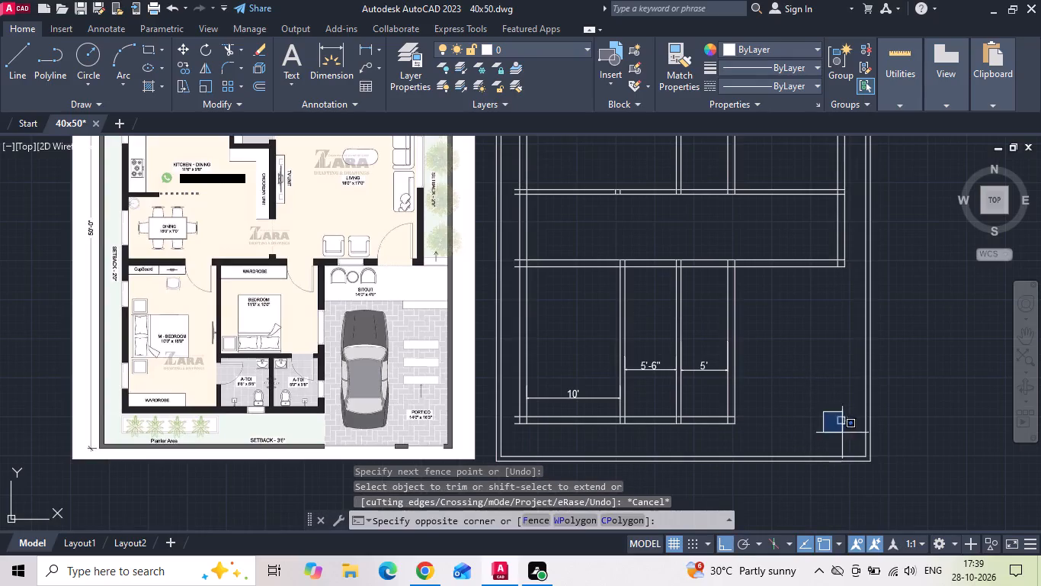
click(850, 443)
key(Delete)
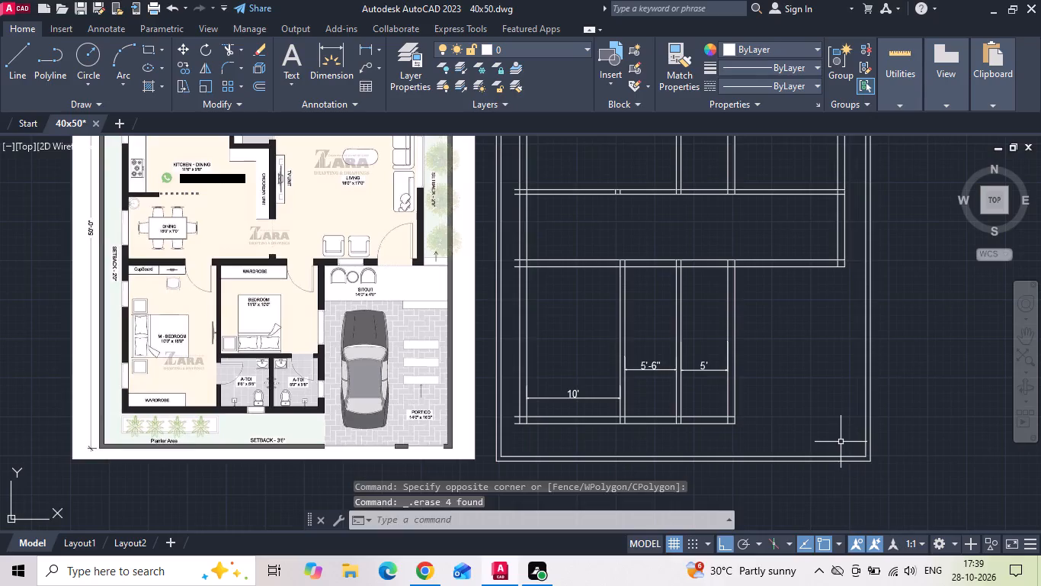
Trim the horizontal wall line stubs that overhang the west outer wall along its full height.
text(tr)
key(space)
key(space)
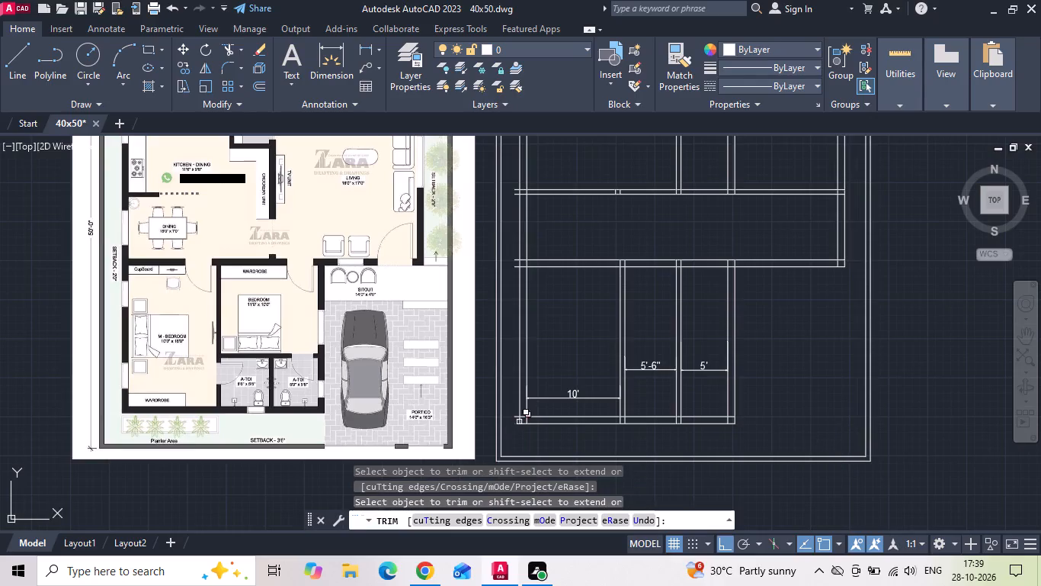
scroll(519, 422, up, 2)
click(506, 441)
scroll(501, 346, down, 2)
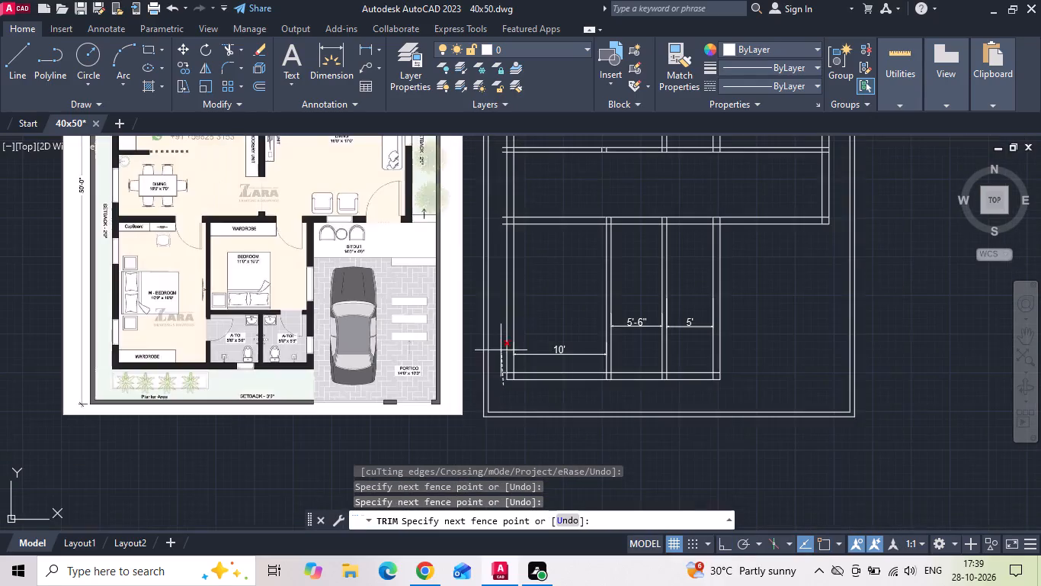
middle_drag(501, 316, 505, 488)
scroll(509, 149, up, 2)
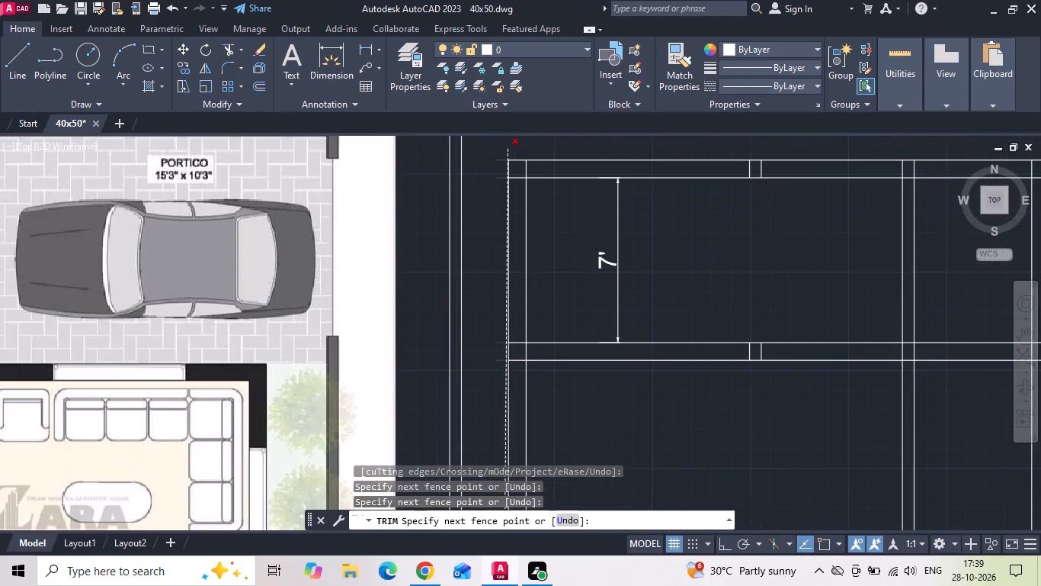
click(504, 151)
Trim the crossing lines at the northwest corner and where the second horizontal wall meets the west outer wall, including the wall's short stub.
scroll(542, 176, up, 1)
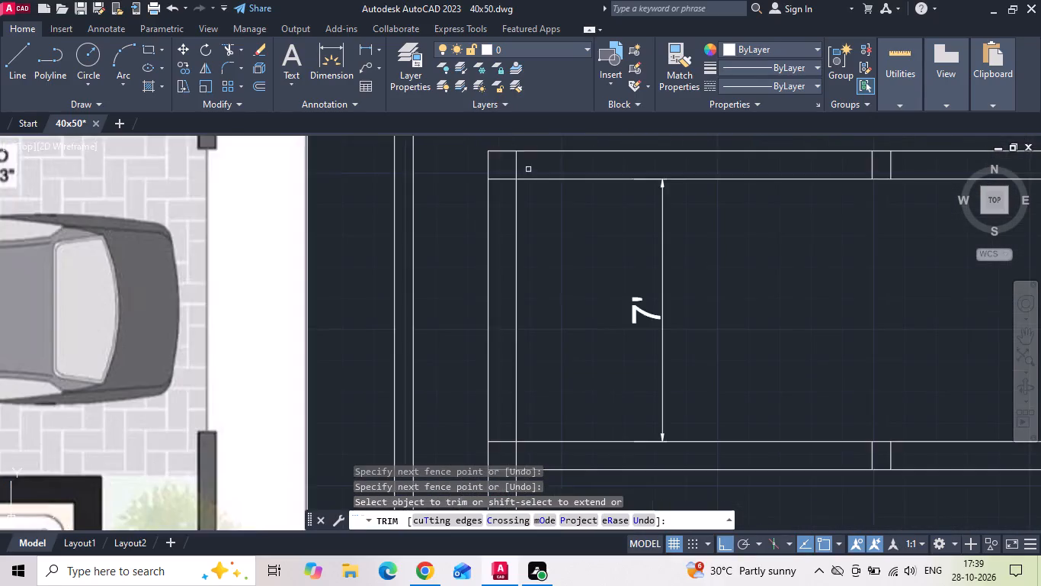
drag(526, 166, 504, 188)
scroll(504, 183, down, 2)
scroll(496, 336, up, 1)
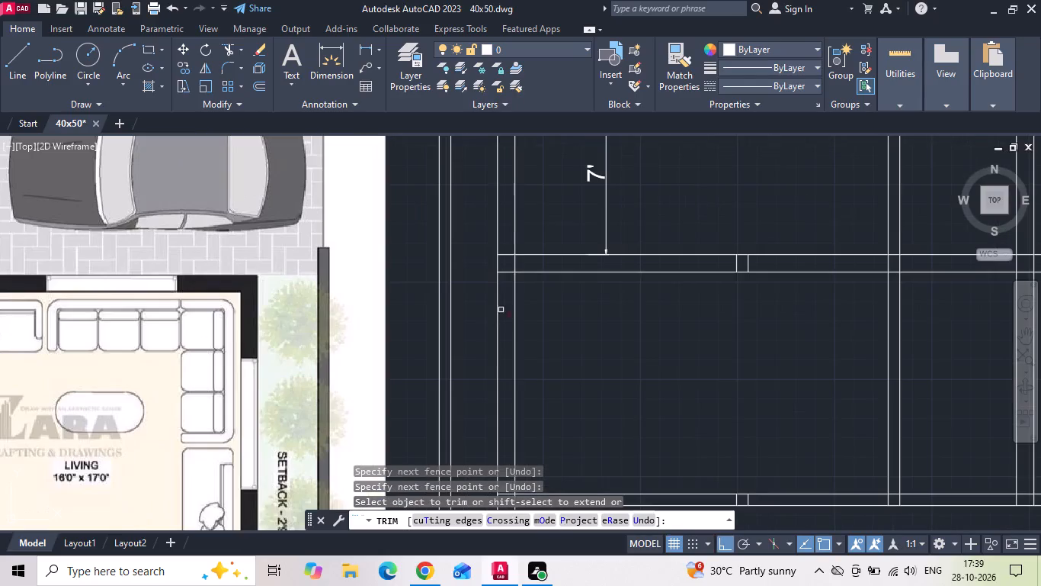
drag(506, 286, 512, 263)
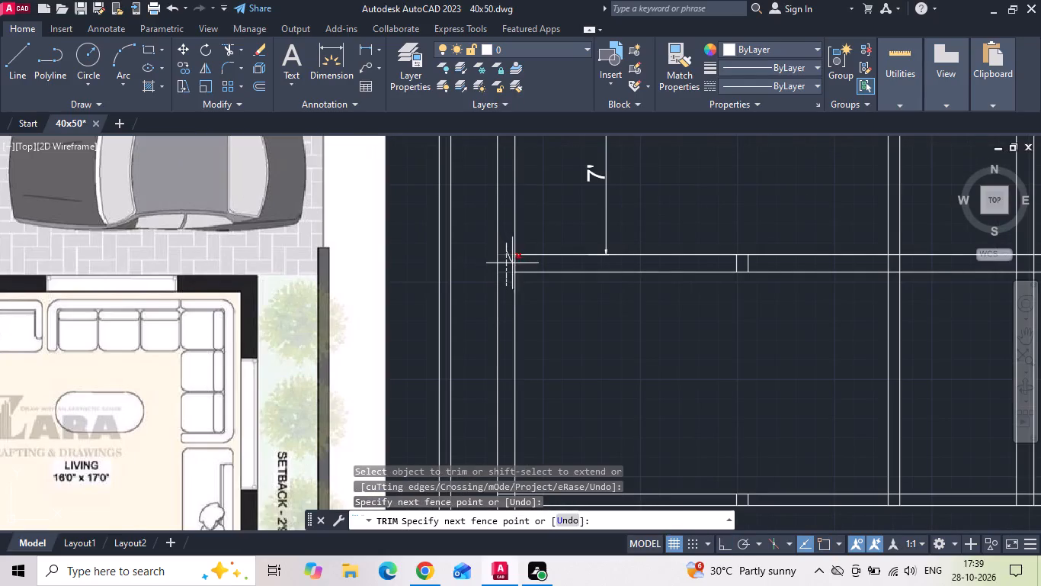
drag(512, 263, 530, 263)
click(751, 264)
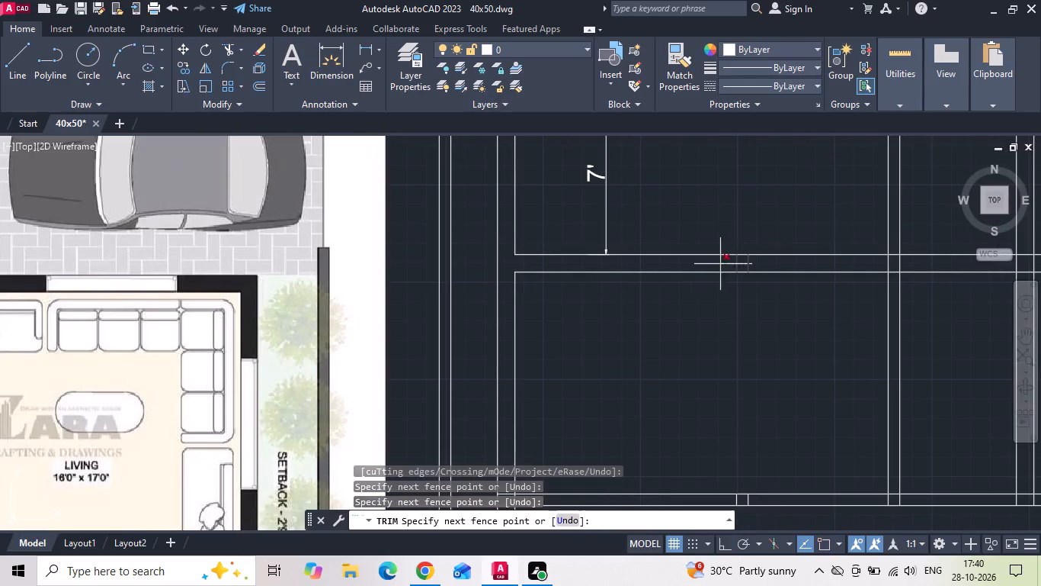
click(720, 264)
scroll(692, 201, down, 2)
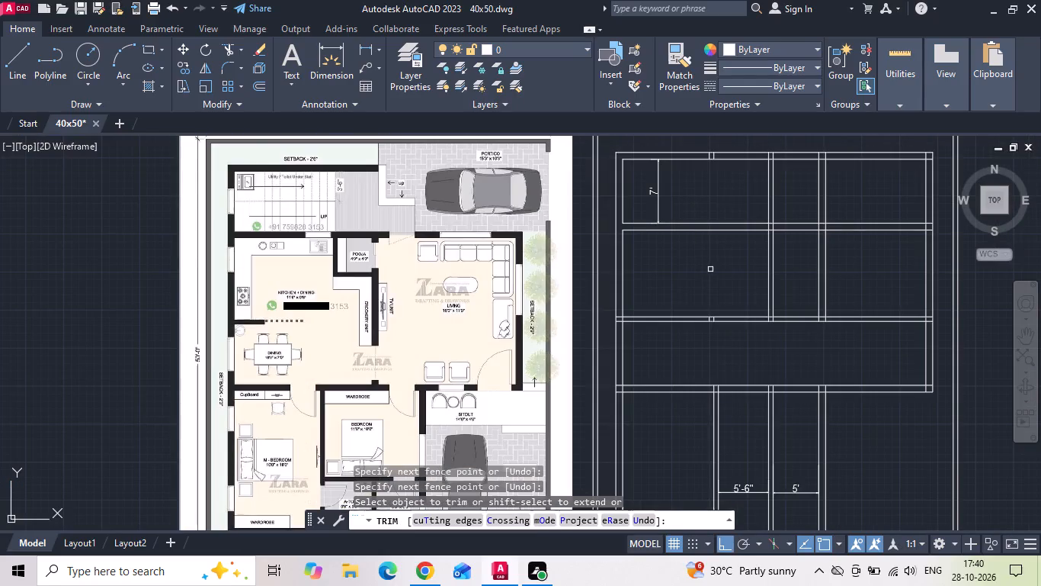
key(Escape)
Erase the two eastern interior vertical walls' lines north of the third horizontal wall and the short stub inside the top wall.
drag(849, 191, 833, 190)
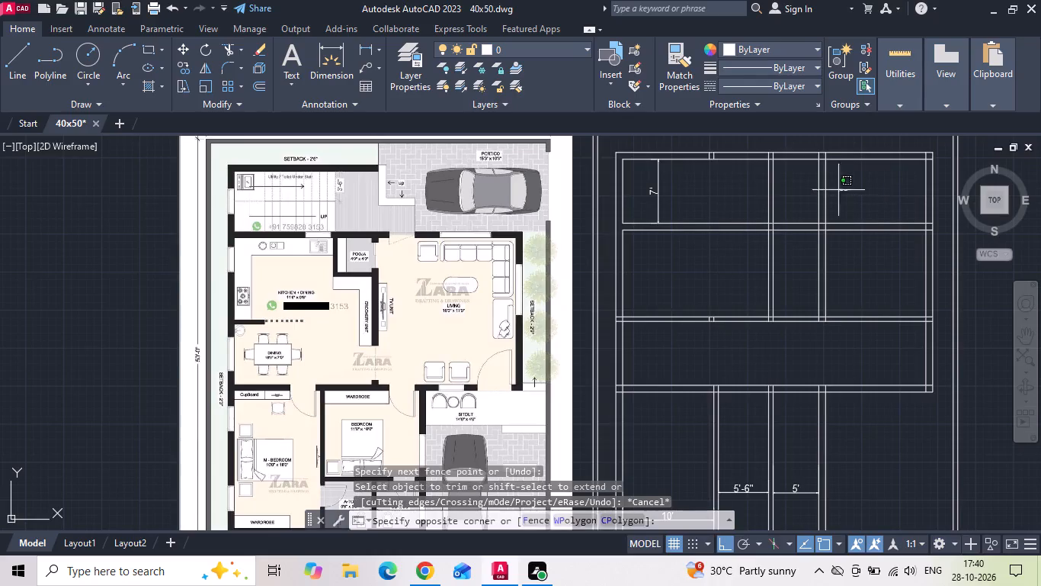
click(745, 187)
key(Delete)
drag(678, 137, 714, 163)
click(796, 188)
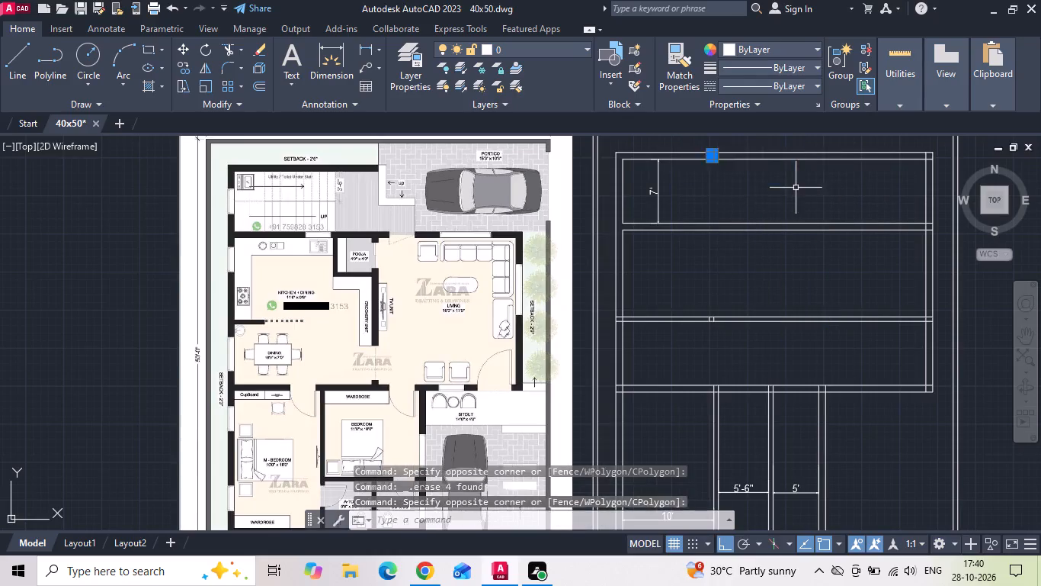
key(Delete)
Trim the third horizontal wall's junction with the west outer wall open and remove the short stub inside that wall.
text(tr)
key(space)
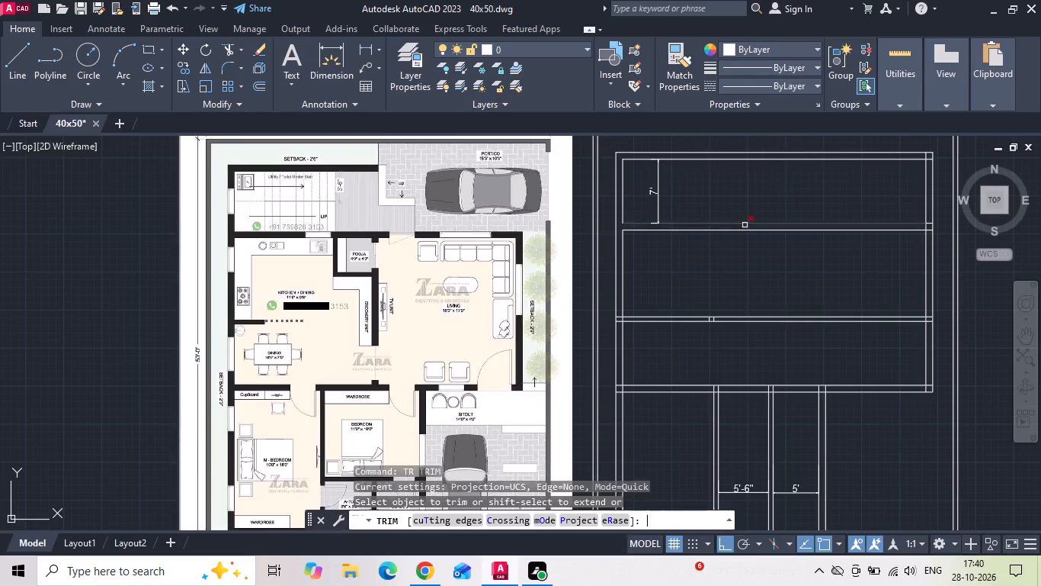
key(space)
scroll(662, 333, up, 2)
scroll(570, 317, up, 1)
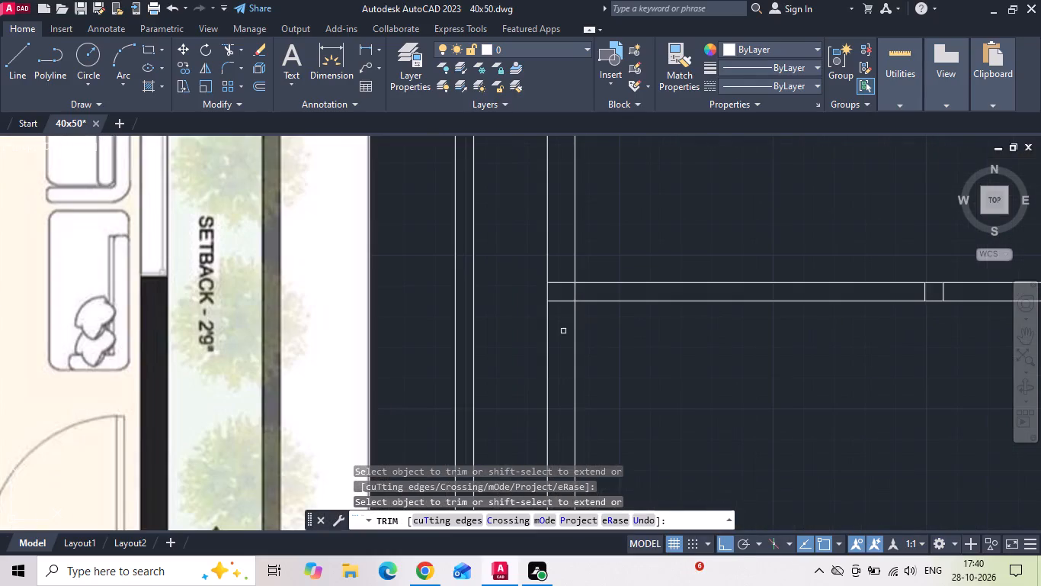
drag(563, 333, 560, 323)
click(556, 246)
click(558, 293)
scroll(560, 295, down, 1)
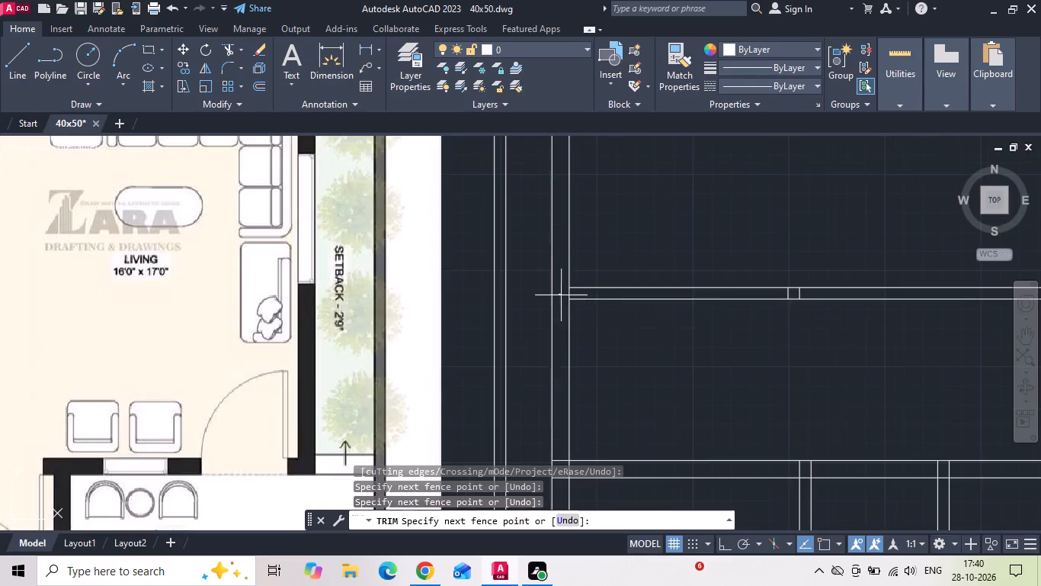
click(849, 294)
scroll(617, 195, down, 2)
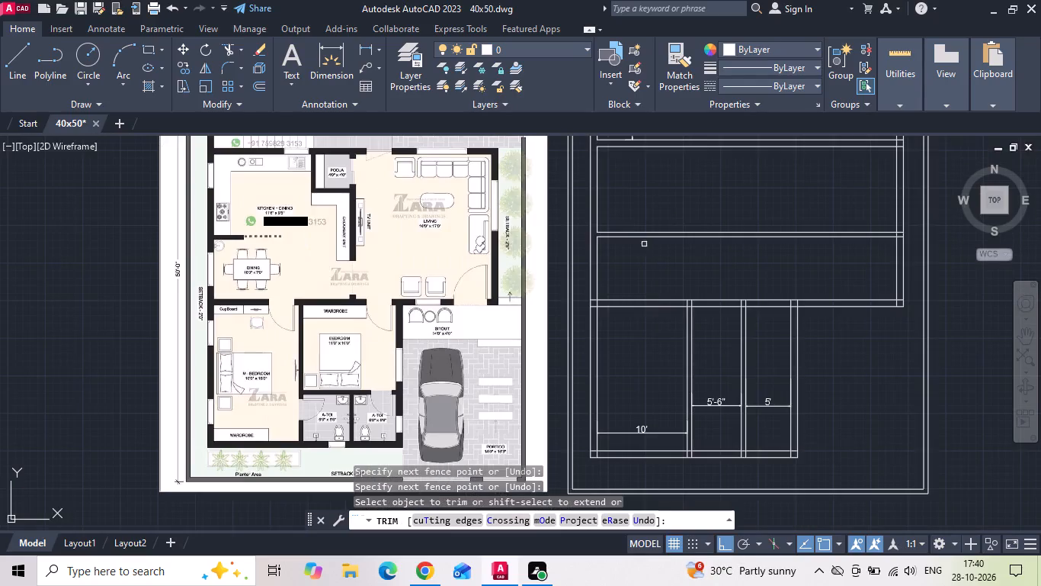
Trim the crossing lines where the fourth horizontal wall meets the west outer wall and the three interior vertical walls below it.
scroll(622, 316, up, 3)
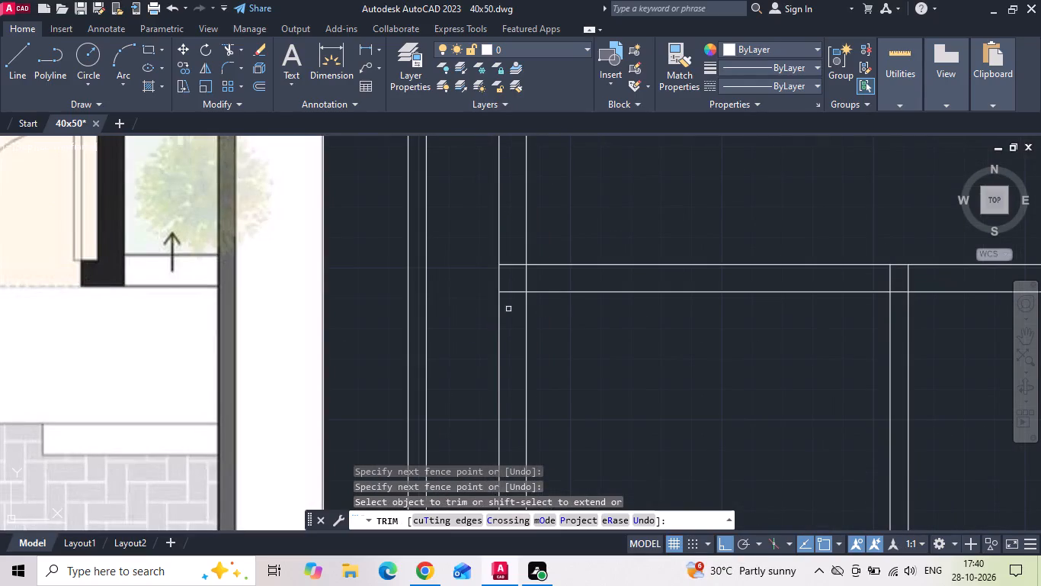
click(514, 318)
click(513, 252)
click(517, 282)
scroll(613, 288, down, 1)
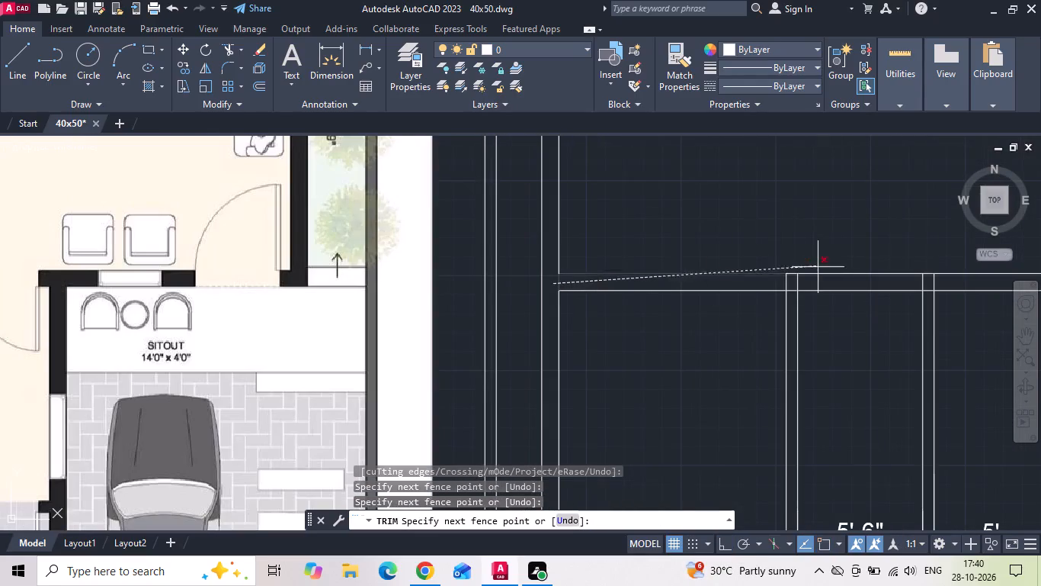
middle_drag(759, 276, 536, 299)
click(831, 304)
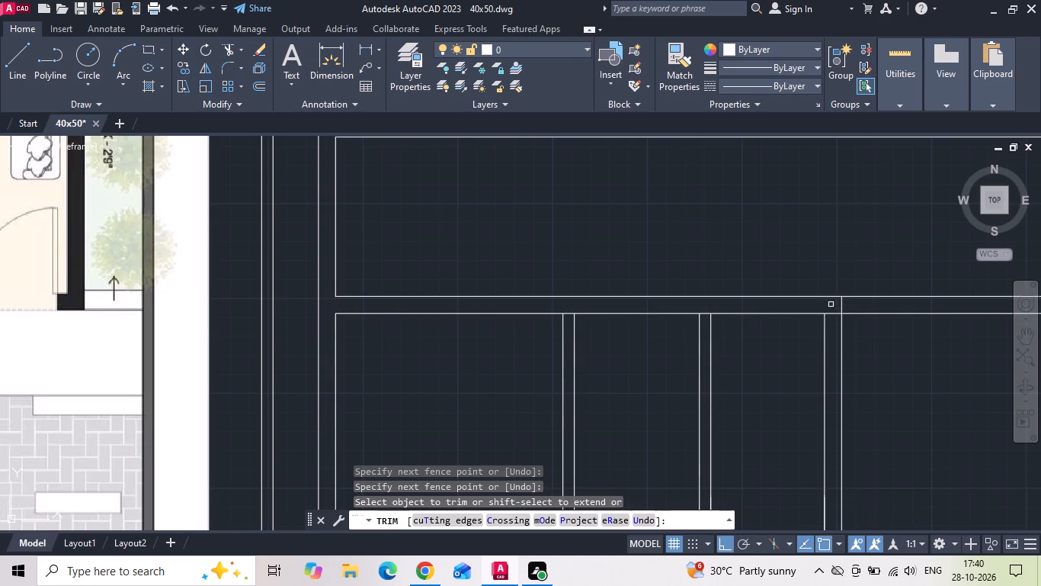
click(834, 313)
click(842, 305)
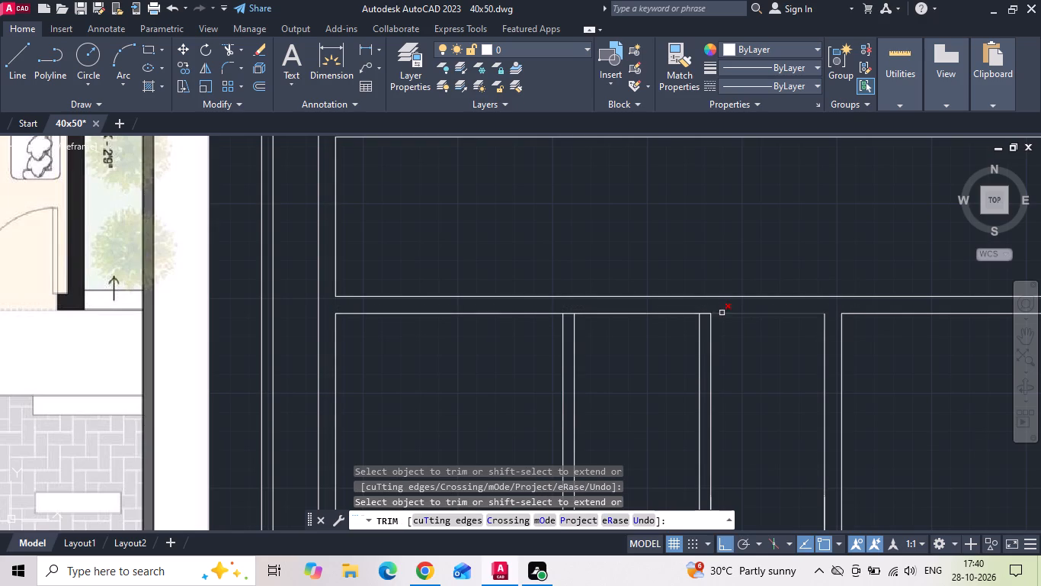
click(706, 314)
click(569, 314)
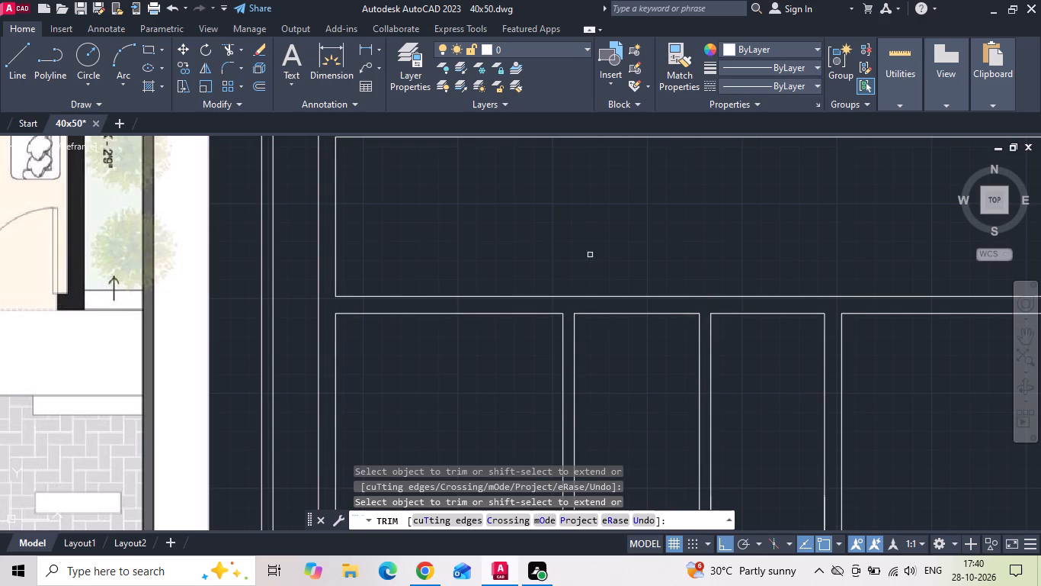
scroll(595, 229, down, 3)
scroll(580, 365, up, 1)
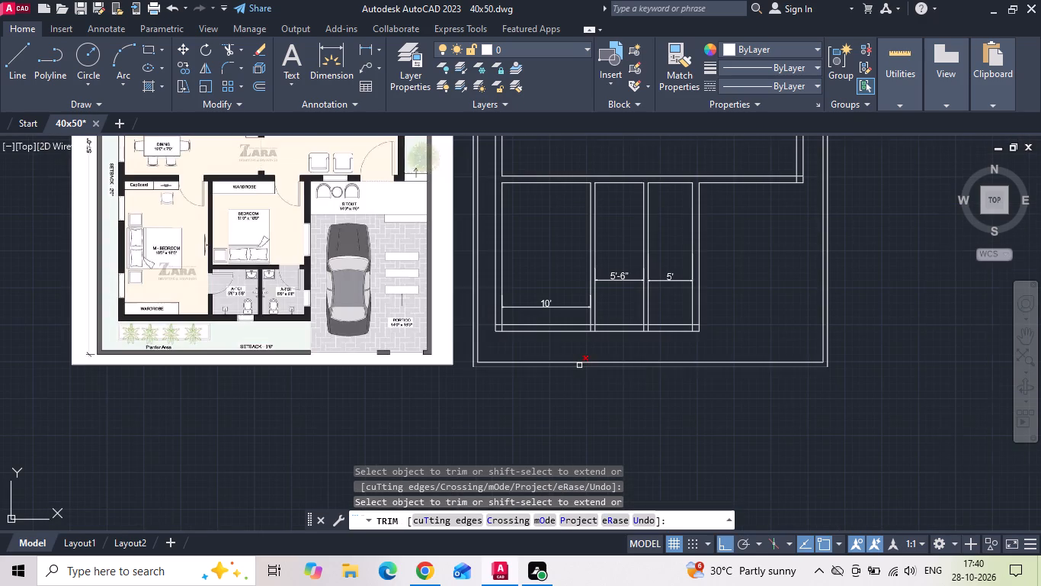
Trim the crossing inner lines at the southwest and southeast corners of the bedroom block's south wall.
scroll(510, 335, up, 3)
click(453, 291)
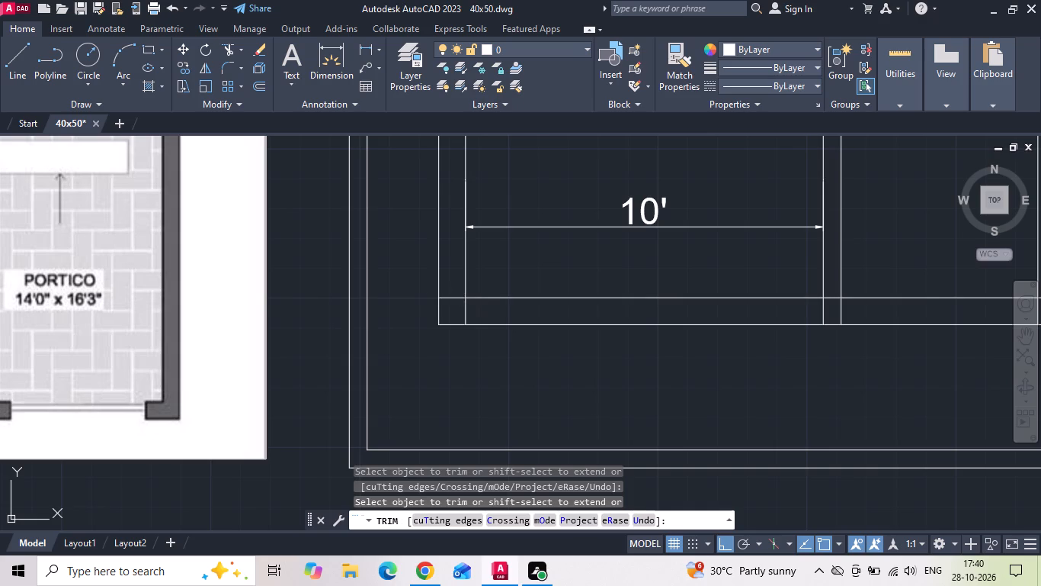
click(480, 314)
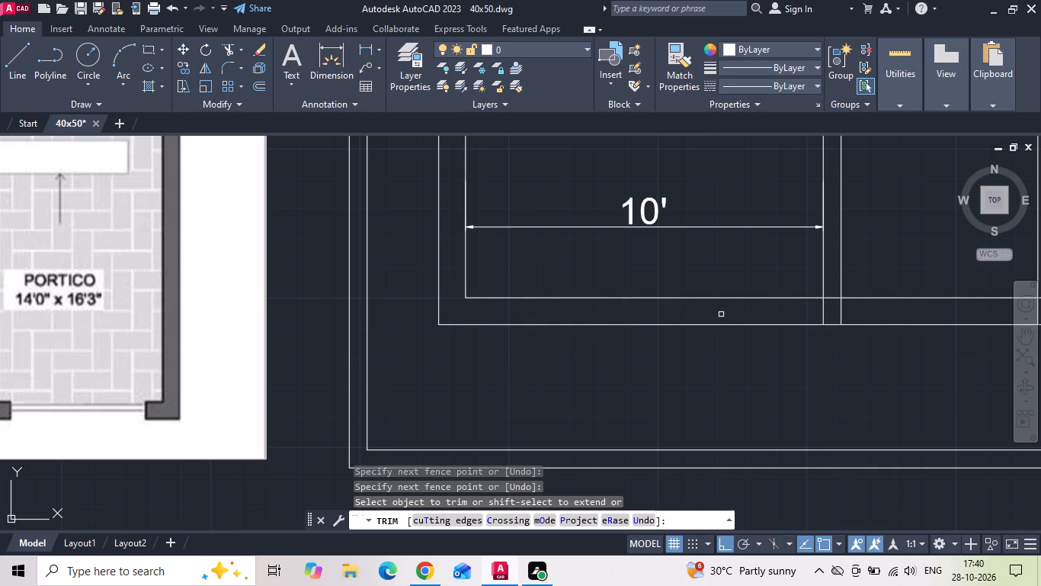
scroll(611, 356, down, 2)
scroll(847, 344, up, 2)
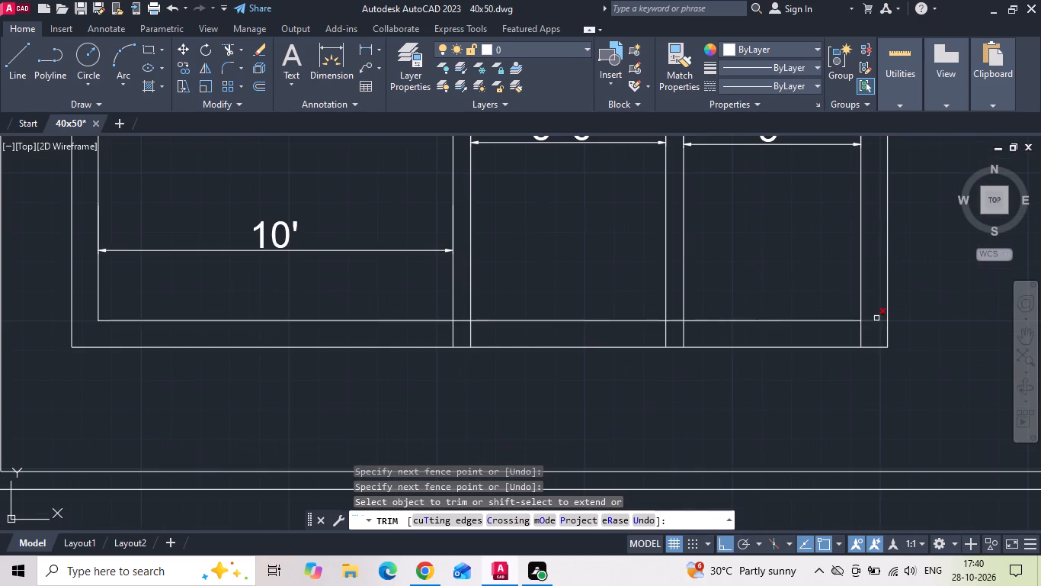
click(876, 317)
click(859, 337)
Trim the two interior vertical walls' junctions with the south wall open, removing the line stubs inside that wall.
drag(780, 338, 732, 340)
click(428, 333)
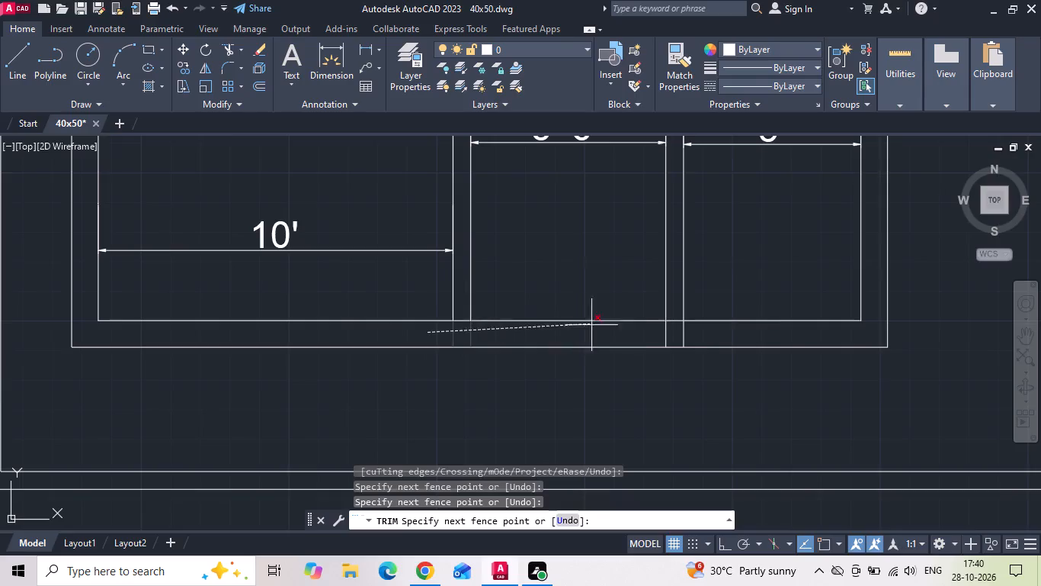
click(699, 336)
click(677, 323)
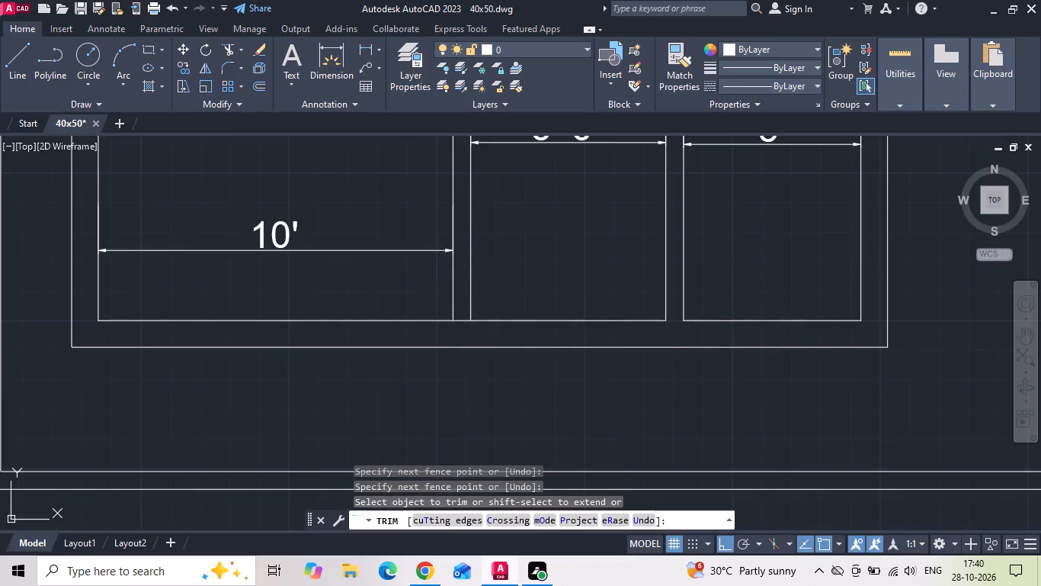
click(463, 321)
scroll(607, 398, down, 2)
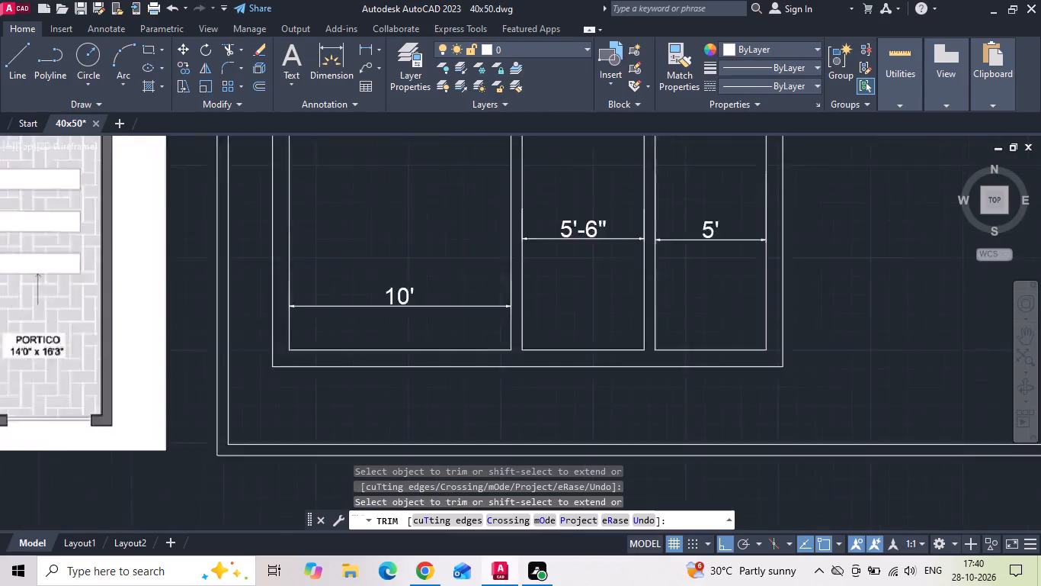
scroll(610, 399, down, 1)
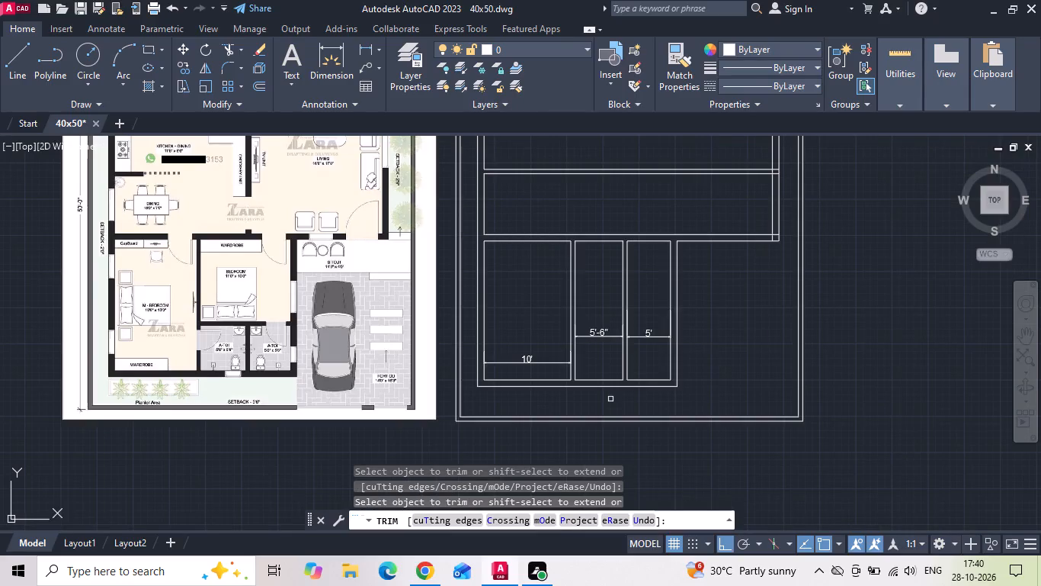
Trim the crossing lines at the fourth horizontal wall's east corner and the third horizontal wall's line ends inside the east outer wall.
scroll(786, 237, up, 4)
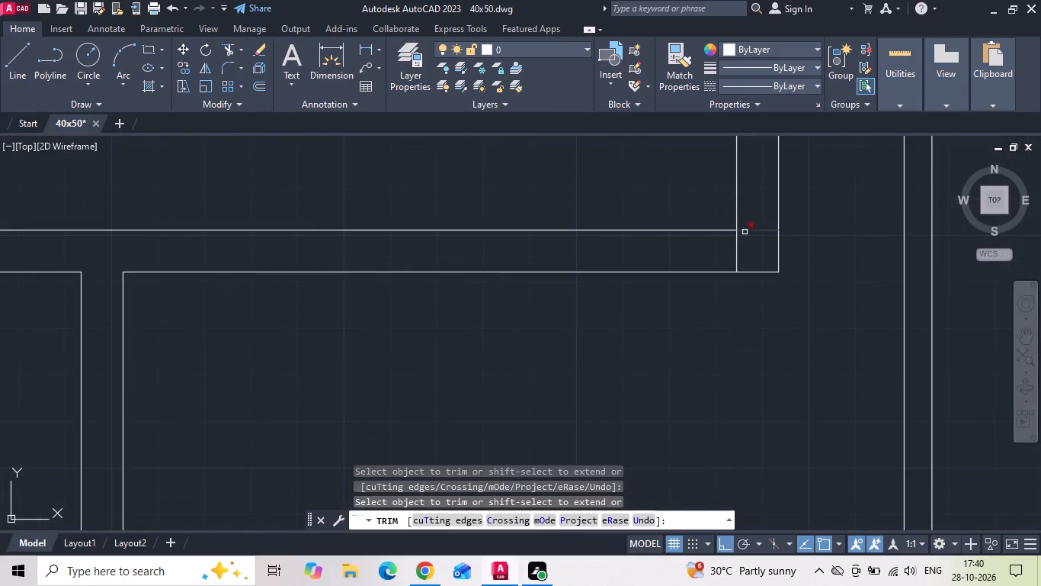
drag(751, 217, 712, 257)
scroll(711, 330, down, 3)
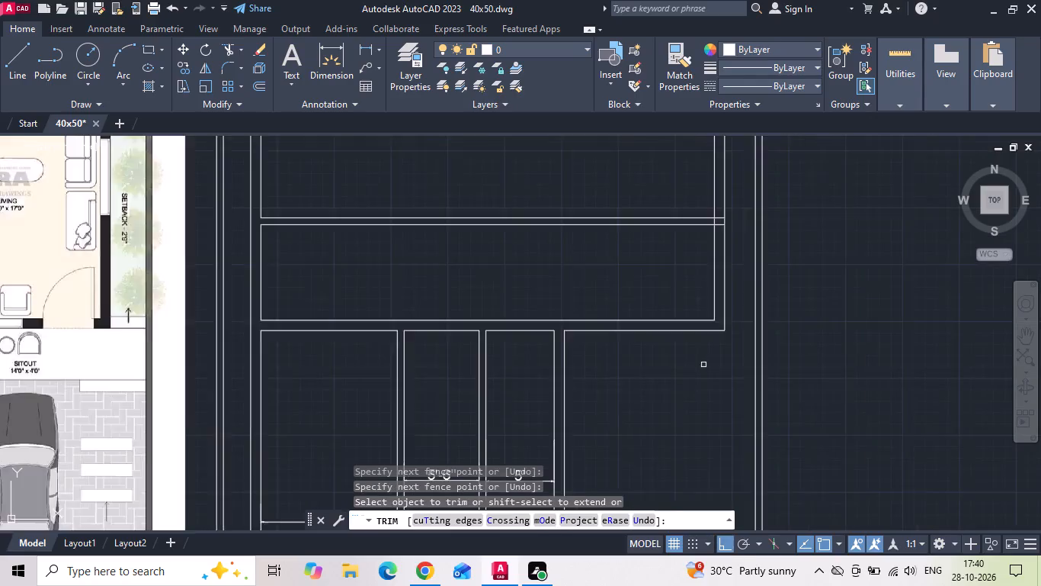
scroll(703, 366, down, 1)
scroll(709, 262, up, 3)
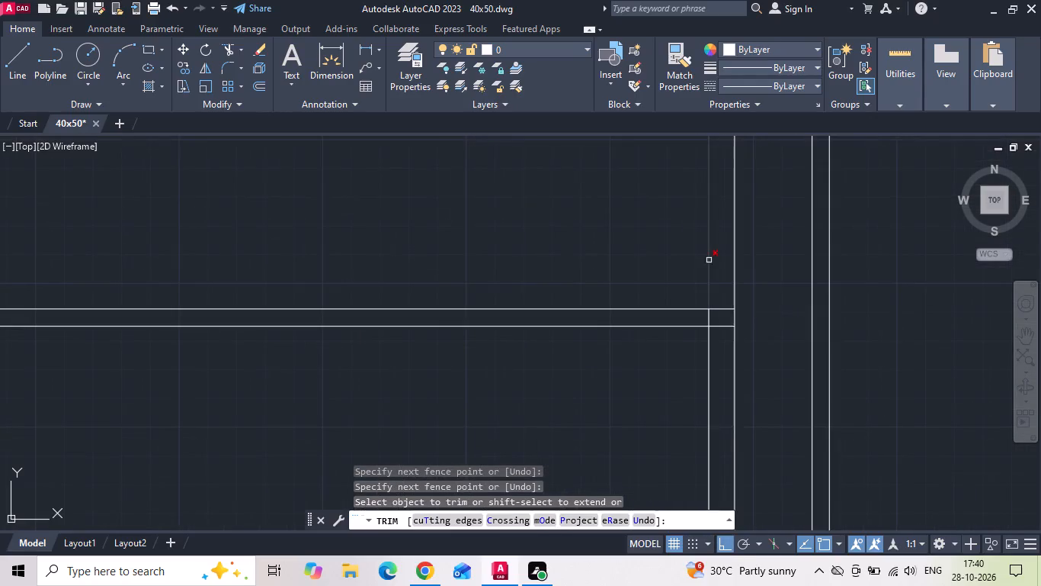
drag(720, 296, 722, 303)
click(722, 336)
scroll(671, 346, down, 3)
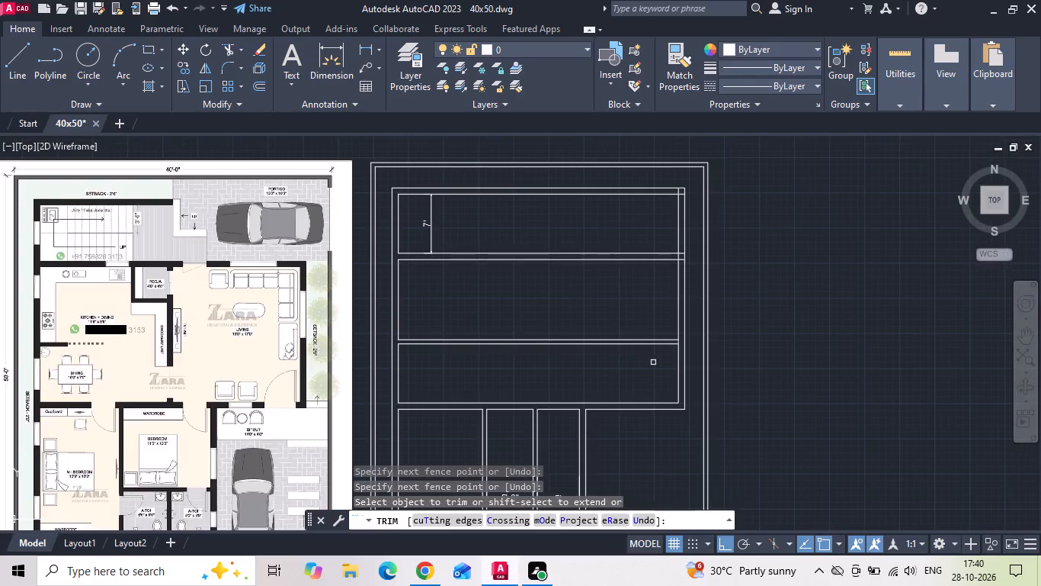
key(Escape)
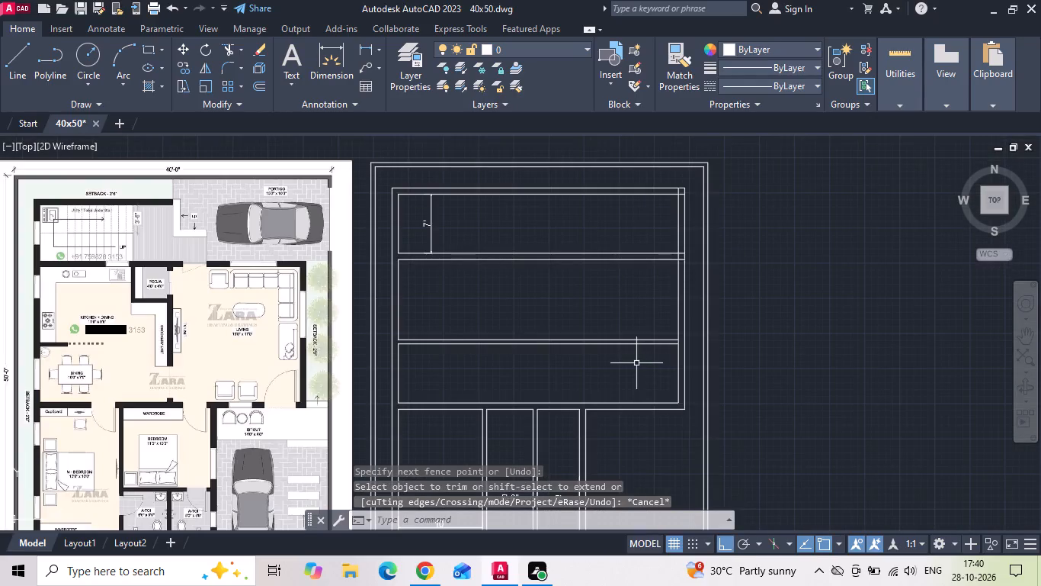
Save the drawing.
key(ctrl+s)
key(ctrl+s)
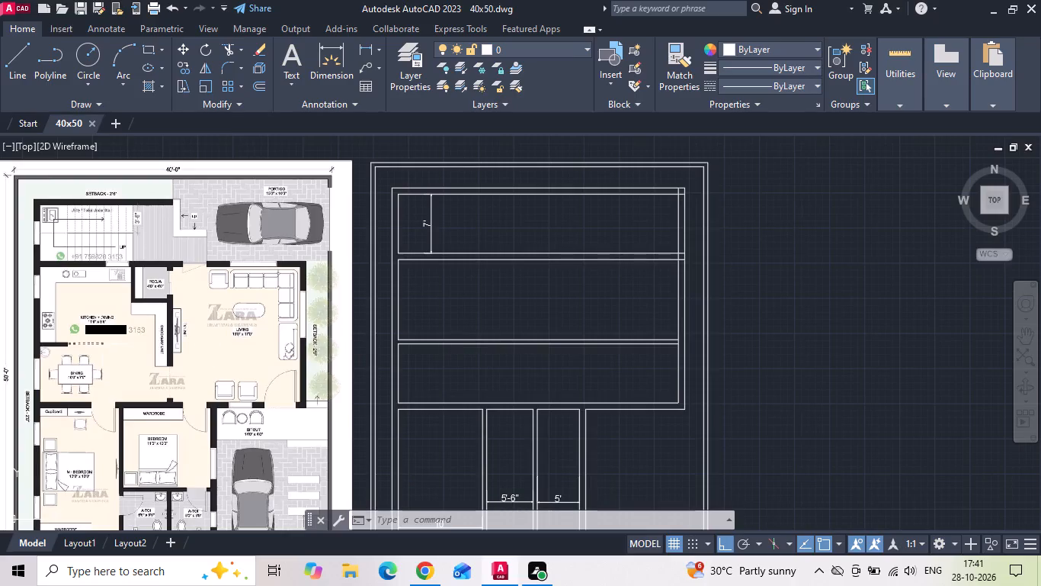
Offset the east outer wall's inner line 16' westward for the living room's west wall.
scroll(99, 337, up, 2)
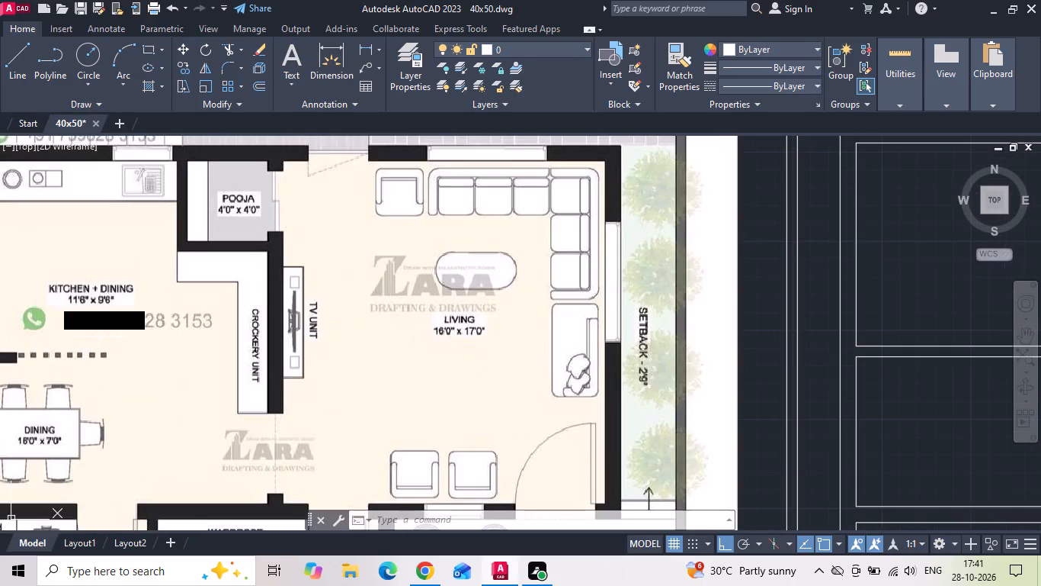
text(o)
key(space)
key(1)
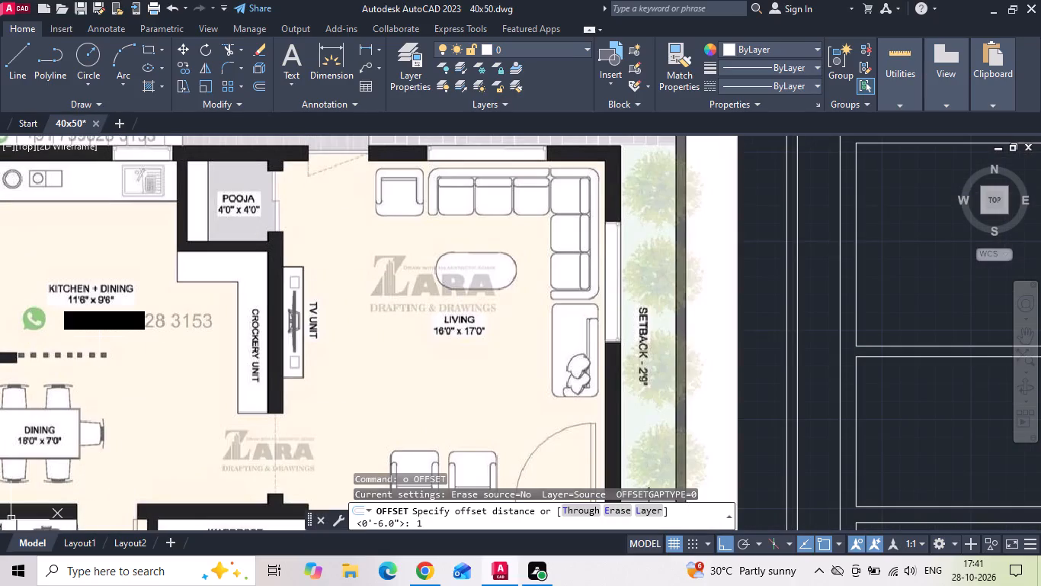
text(6')
key(Return)
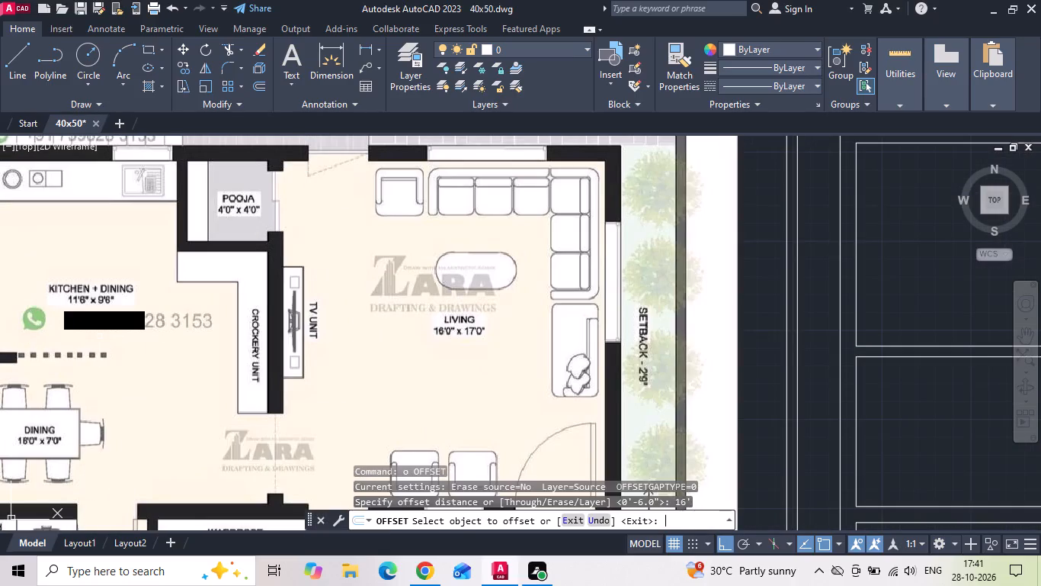
scroll(99, 336, down, 2)
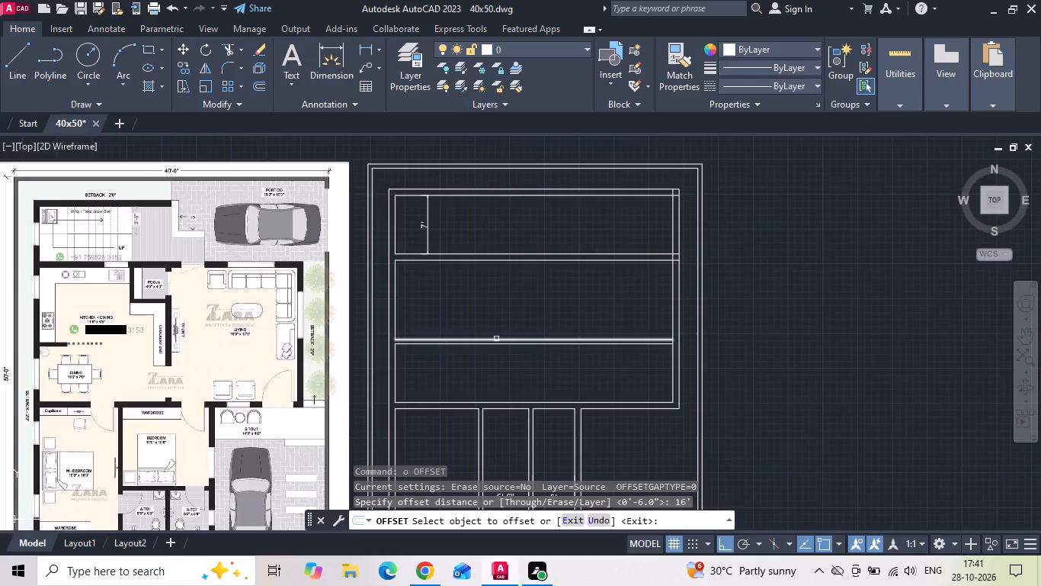
click(672, 314)
click(613, 307)
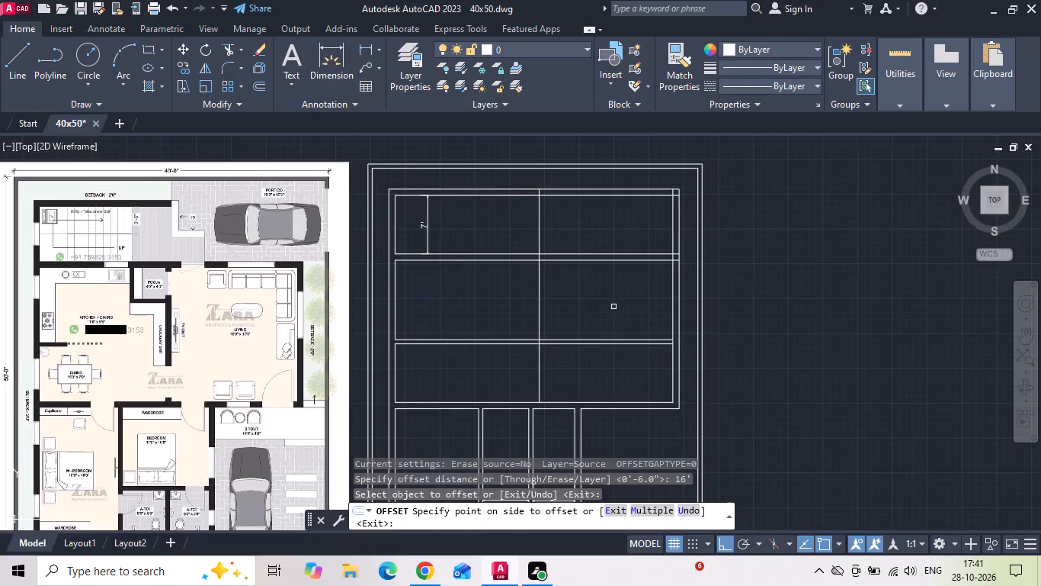
key(Escape)
Offset the living room's new west wall line 9" westward to give the wall its thickness.
text(o)
key(space)
text(9)
key(space)
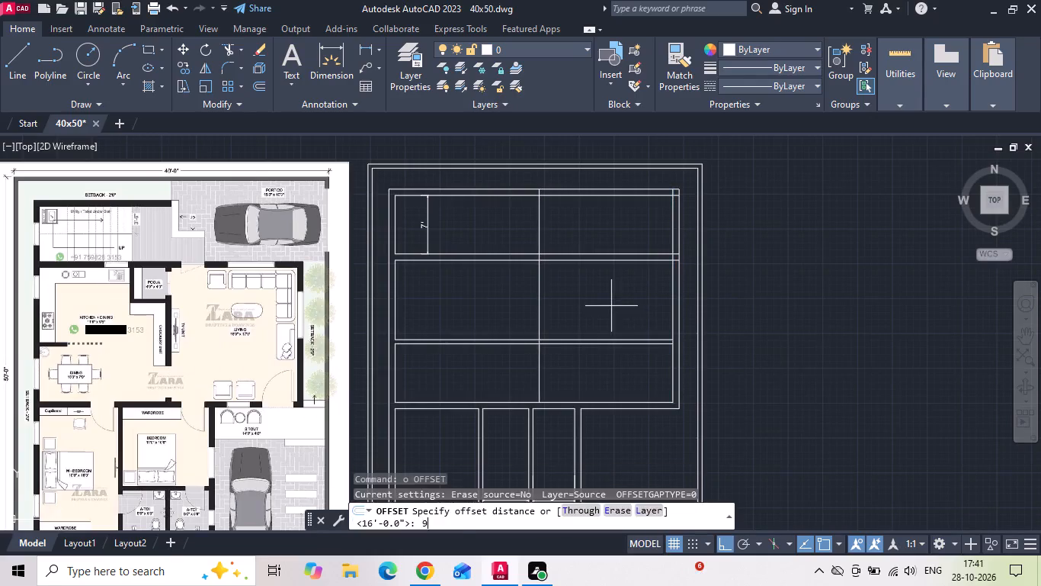
drag(531, 301, 483, 299)
click(466, 295)
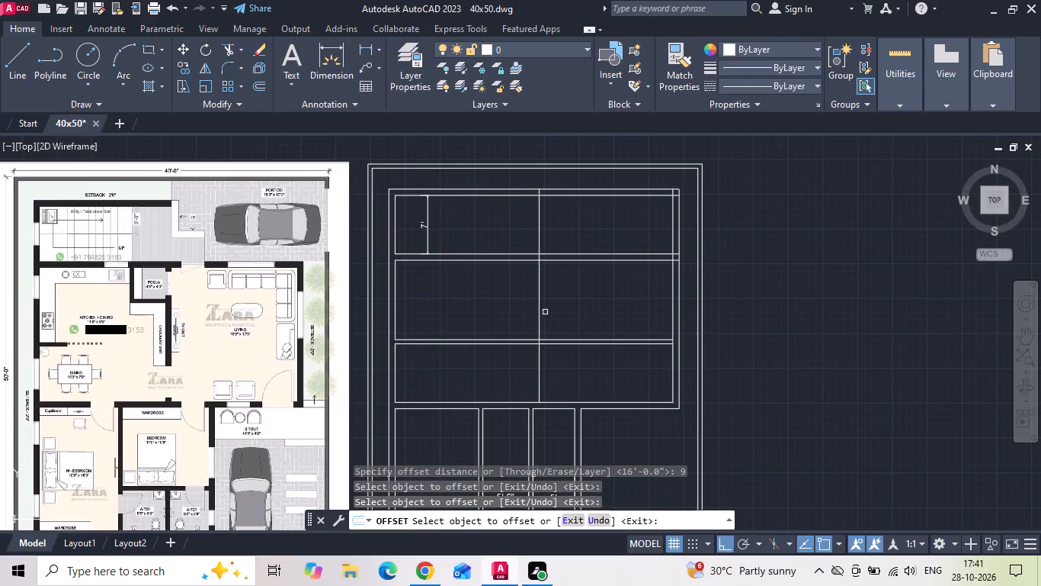
drag(537, 306, 519, 307)
click(488, 298)
key(Escape)
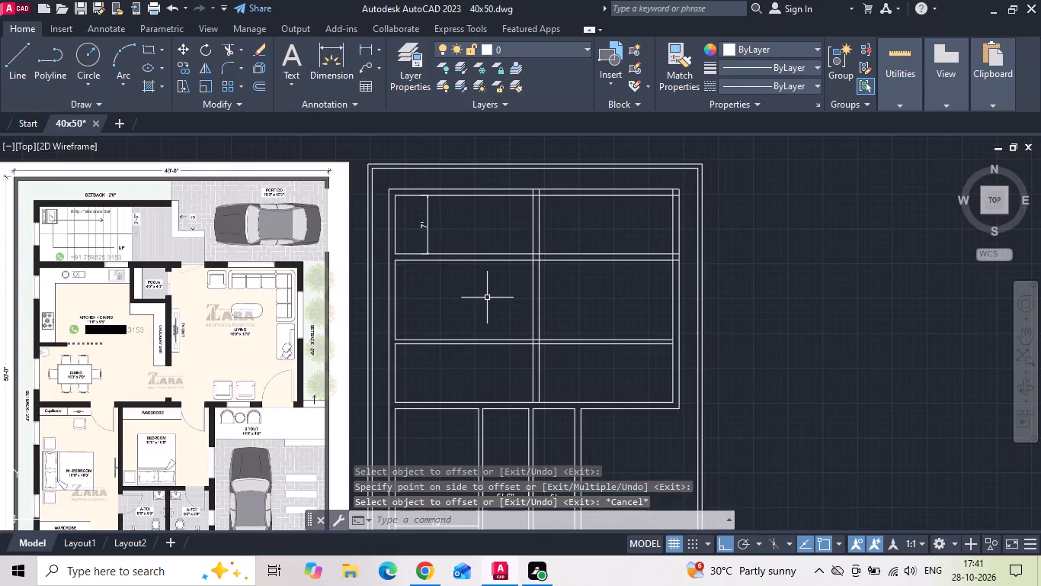
Trim away the top wall east of the new vertical wall and the east outer wall north of the second horizontal wall.
text(tr)
key(space)
key(space)
drag(594, 185, 596, 190)
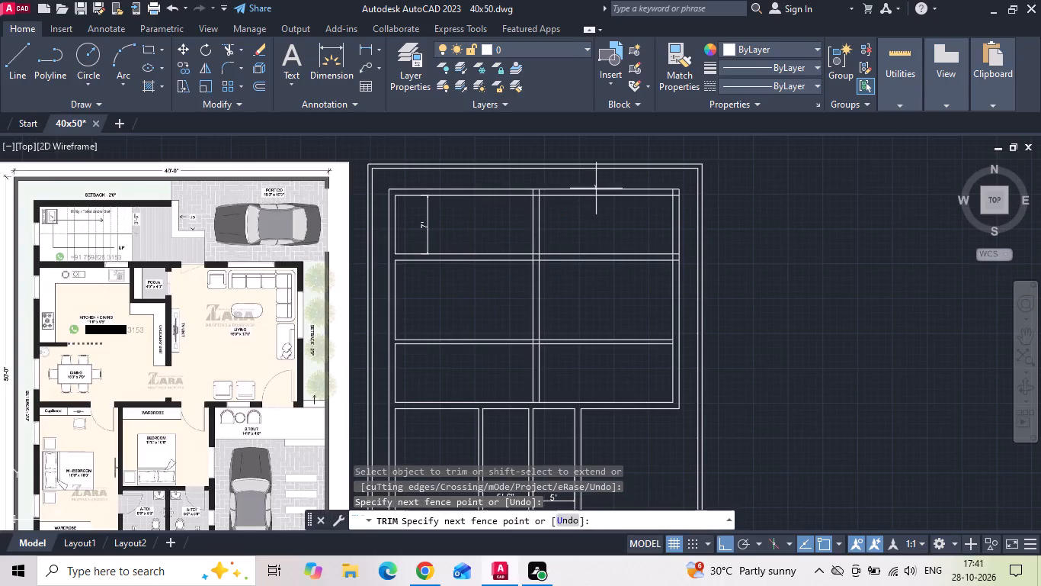
drag(596, 190, 685, 242)
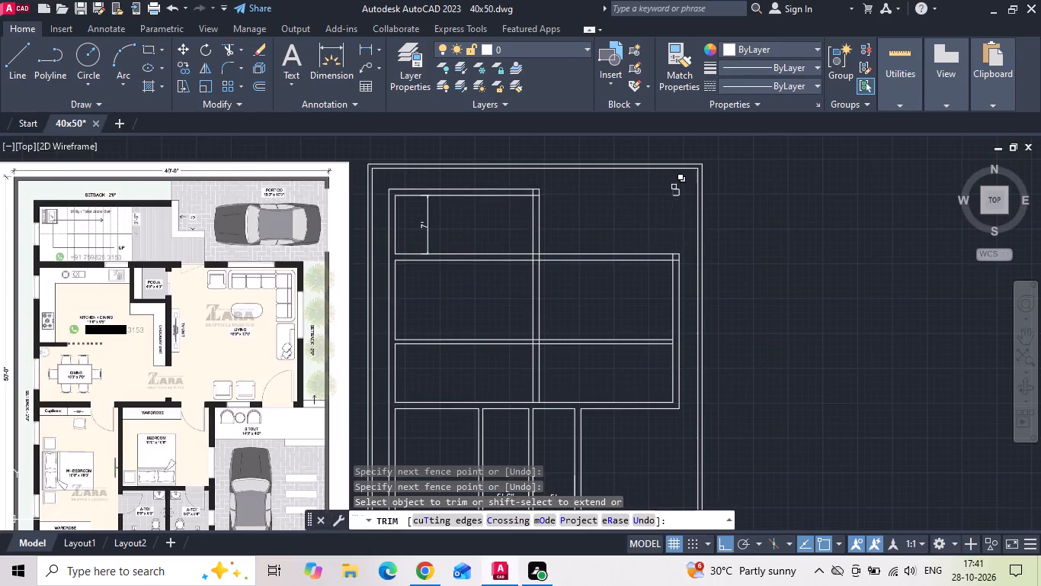
scroll(674, 187, up, 2)
drag(674, 181, 677, 245)
drag(663, 202, 683, 198)
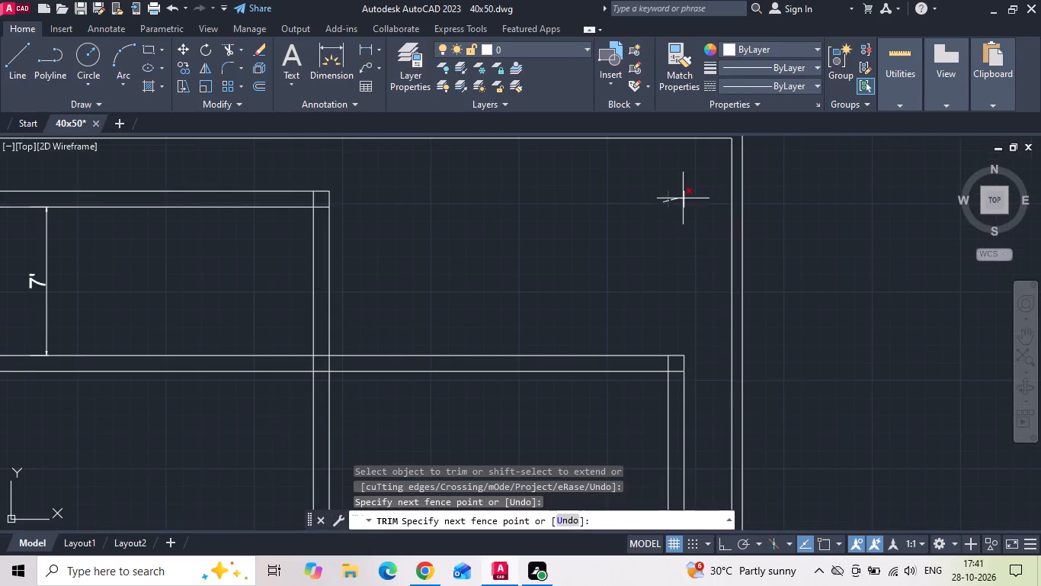
drag(683, 198, 693, 208)
Trim the crossing inner lines at the northeast corner where the second horizontal wall meets the east outer wall.
scroll(677, 354, up, 3)
drag(633, 388, 636, 391)
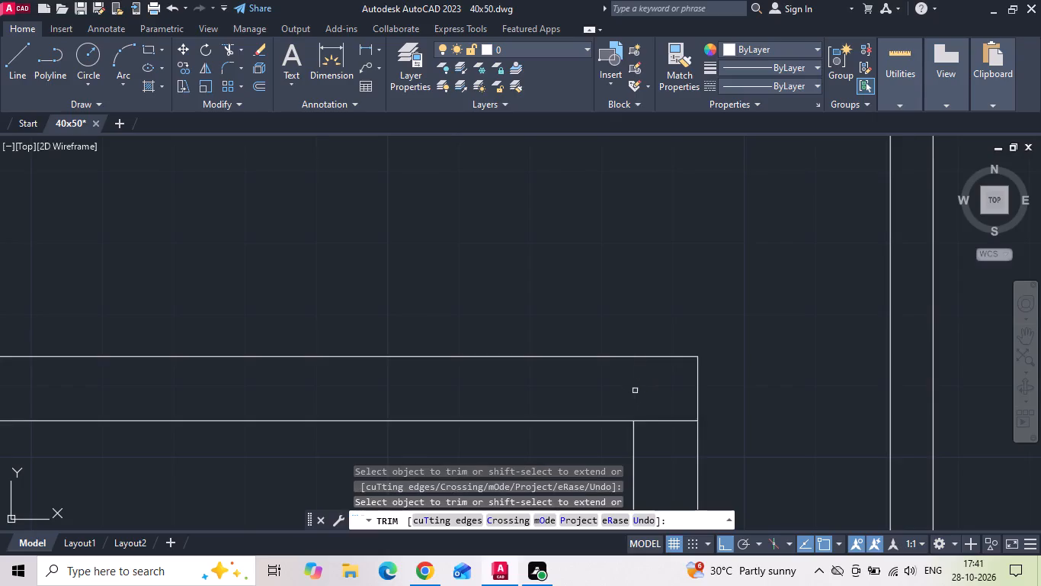
drag(636, 391, 646, 404)
click(652, 424)
click(645, 404)
scroll(665, 283, down, 5)
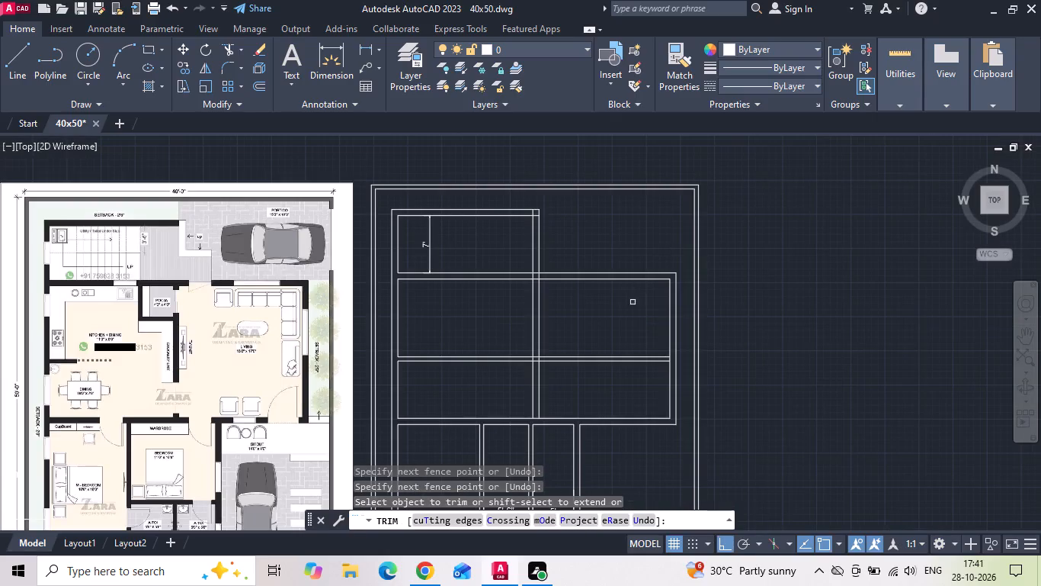
key(Escape)
Offset the bottom inner wall lines of the two narrow southern rooms 5'6" northward for the attached toilets' depth.
middle_drag(591, 378, 610, 340)
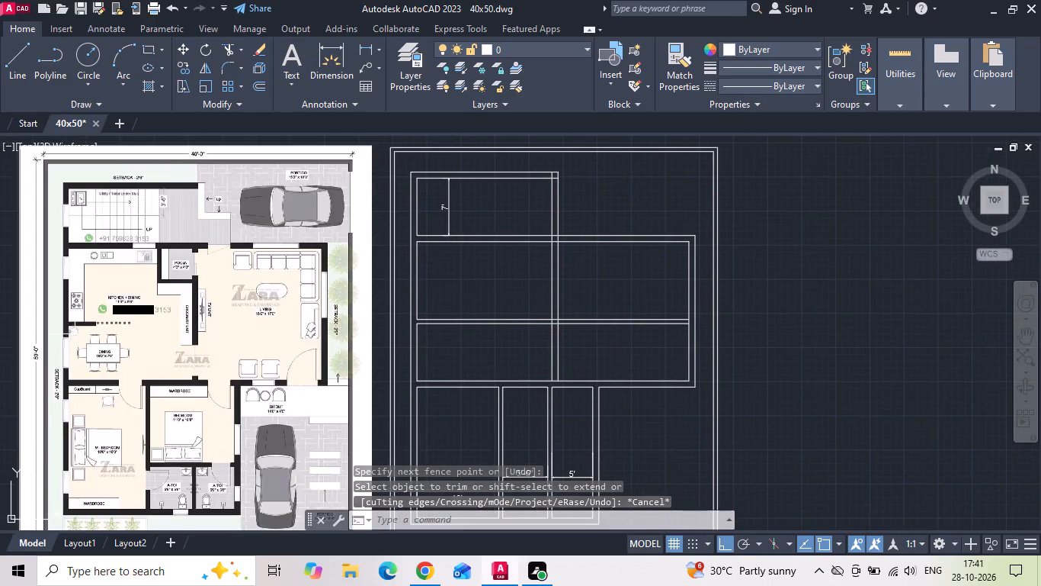
scroll(185, 430, up, 1)
middle_drag(185, 427, 229, 320)
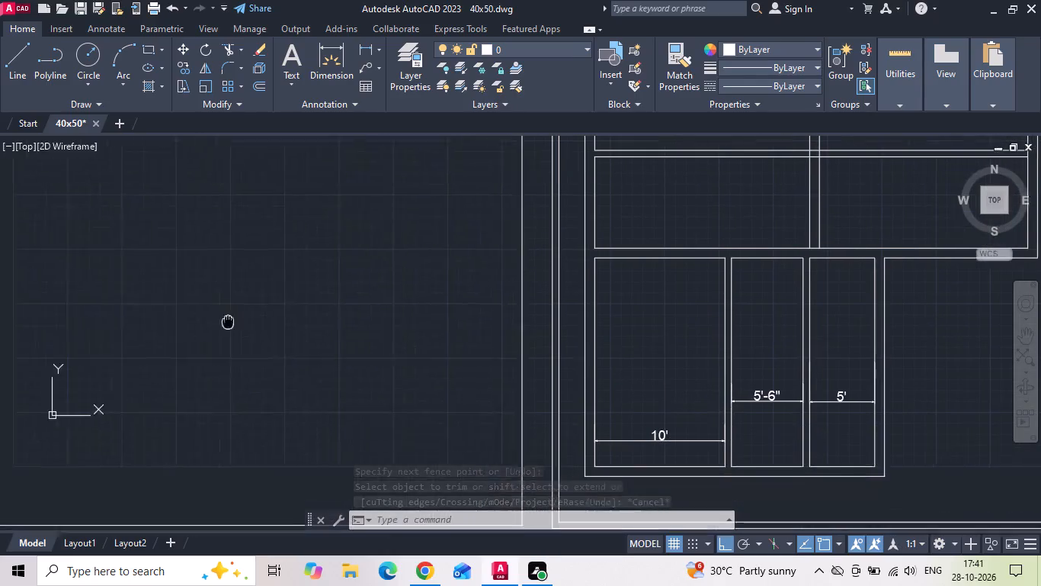
key(Escape)
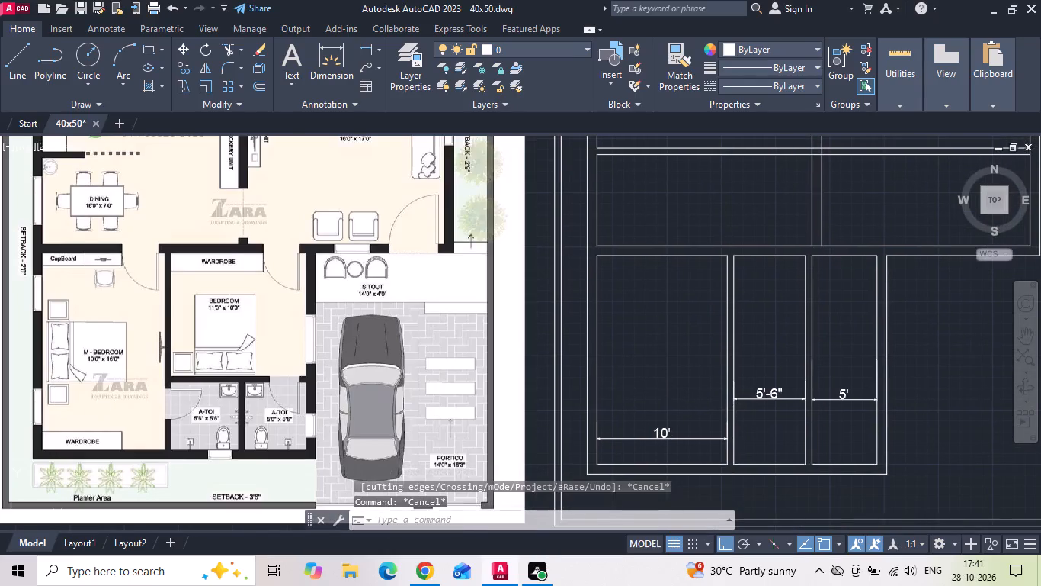
scroll(208, 436, up, 2)
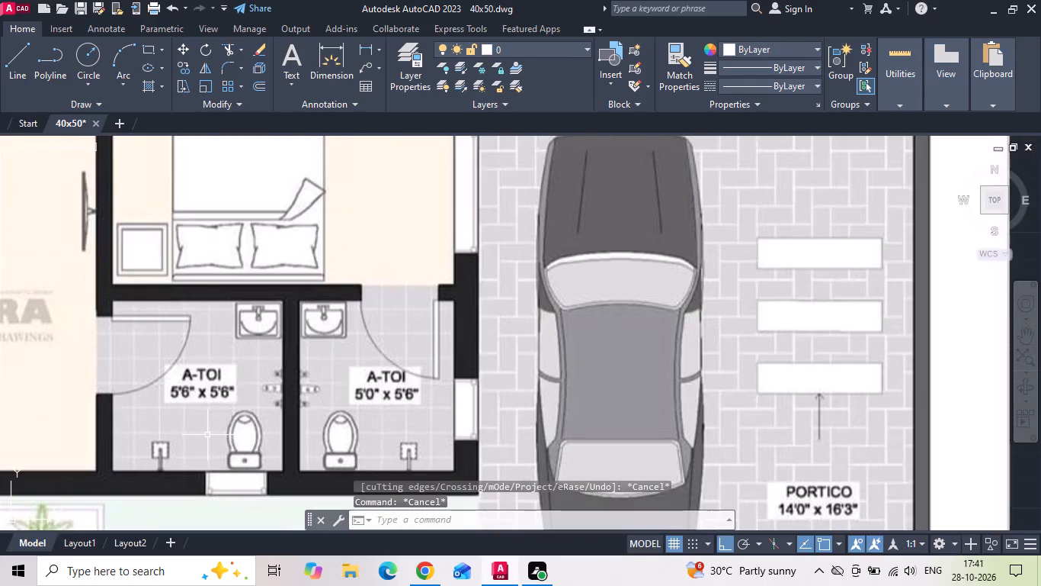
text(o)
key(space)
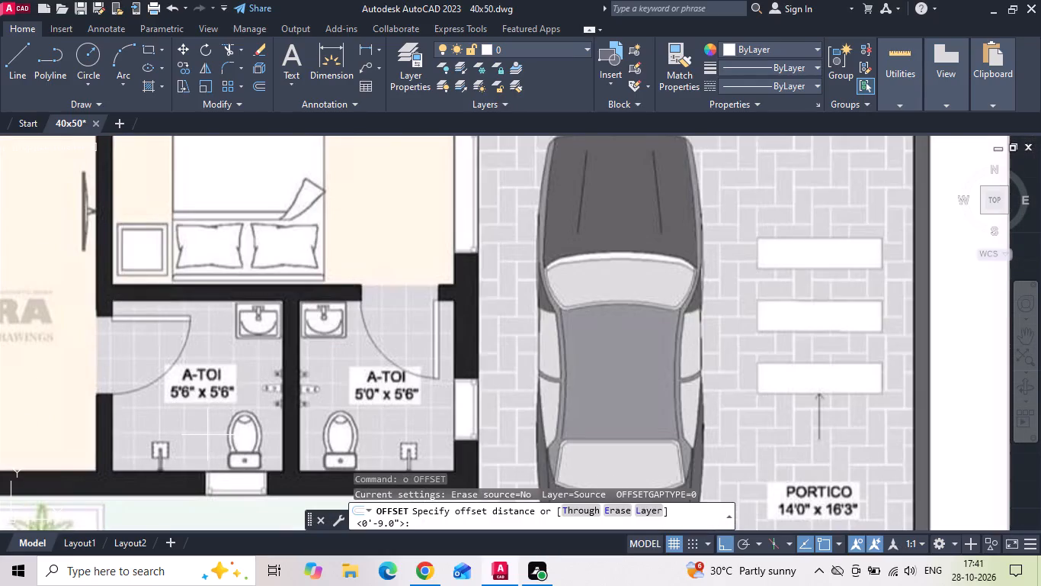
text(5'6)
key(space)
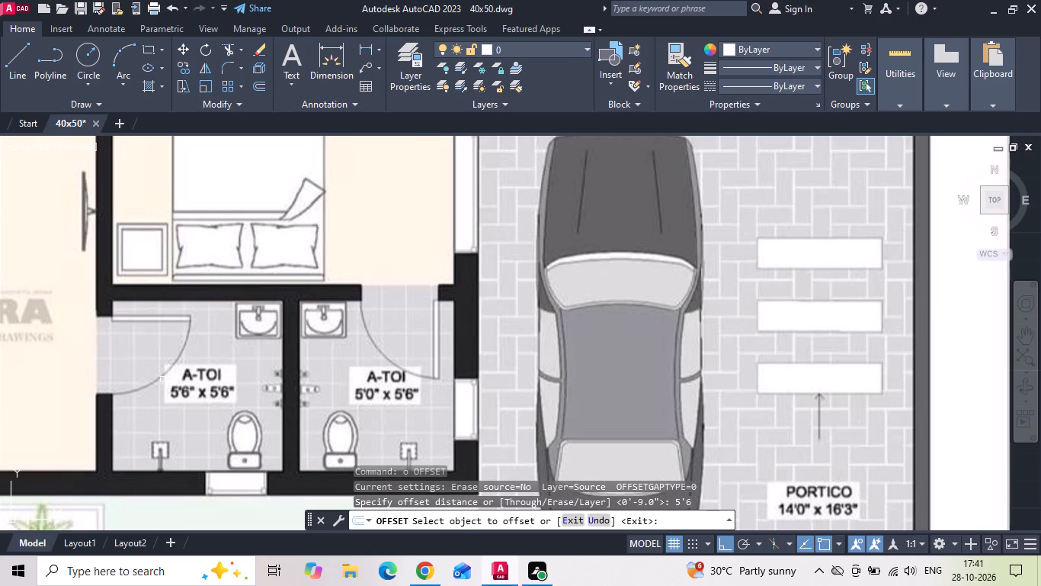
scroll(123, 372, down, 1)
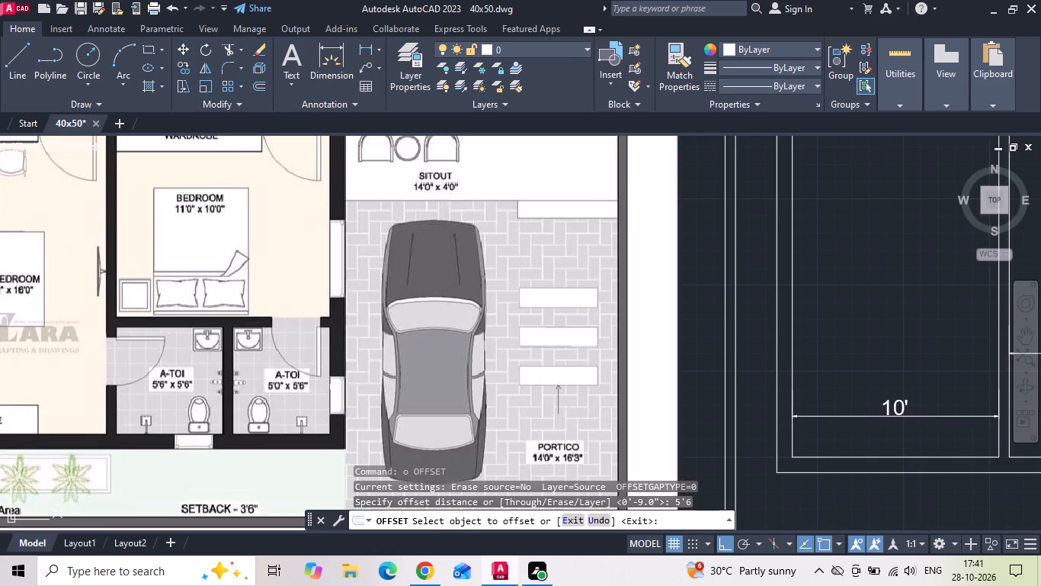
scroll(239, 369, down, 1)
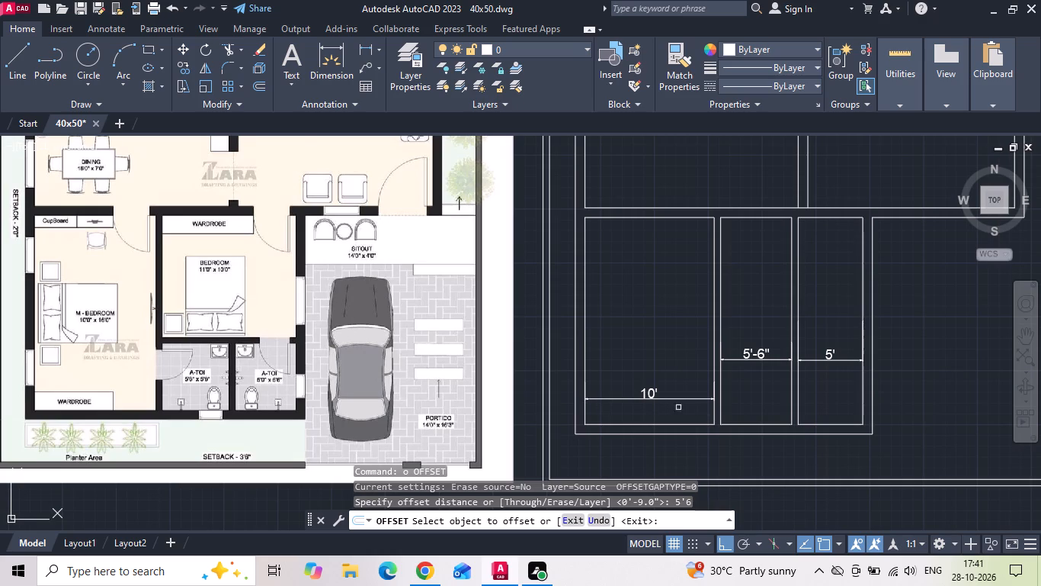
click(746, 424)
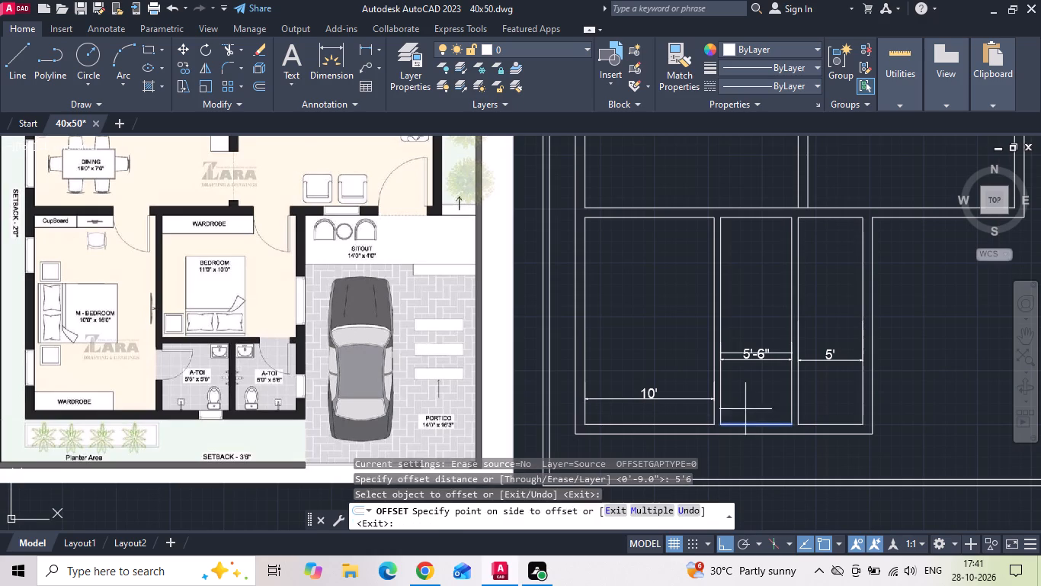
click(748, 397)
click(816, 424)
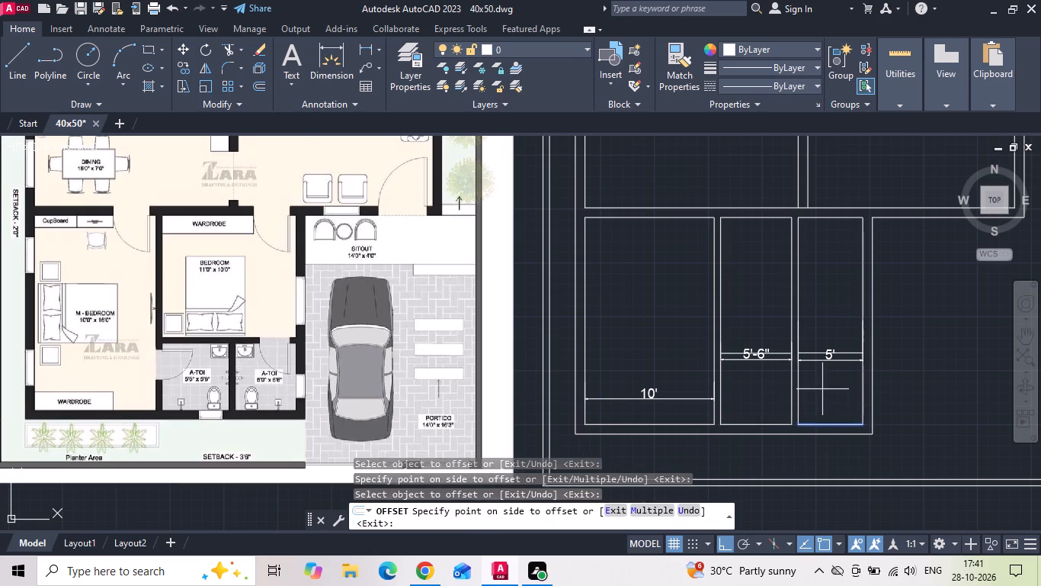
click(822, 389)
key(Escape)
Offset the two toilets' new north wall lines 6" northward to give the wall its thickness.
key(o)
key(space)
key(6)
key(space)
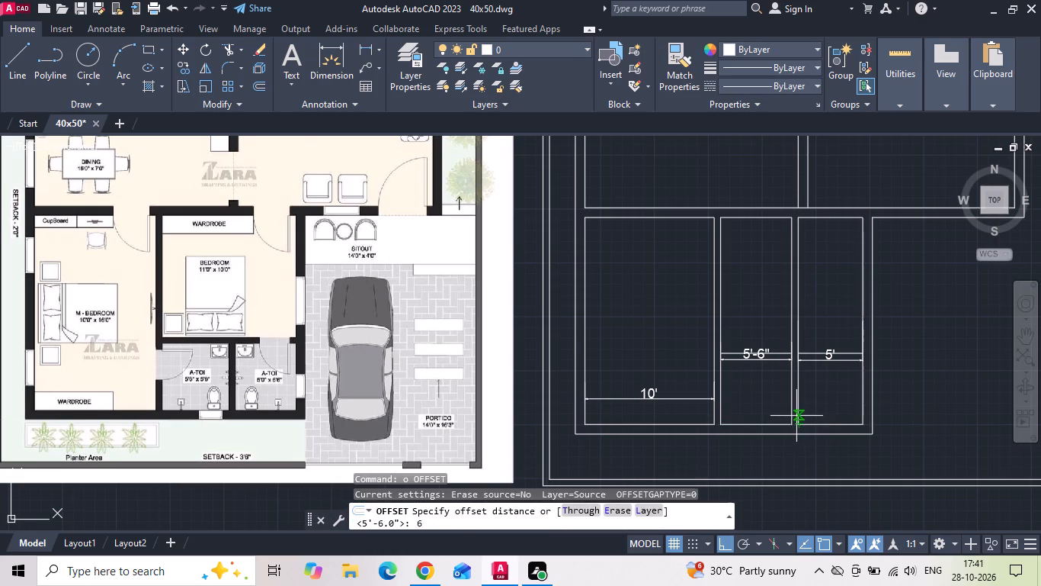
scroll(860, 325, up, 2)
drag(723, 396, 725, 377)
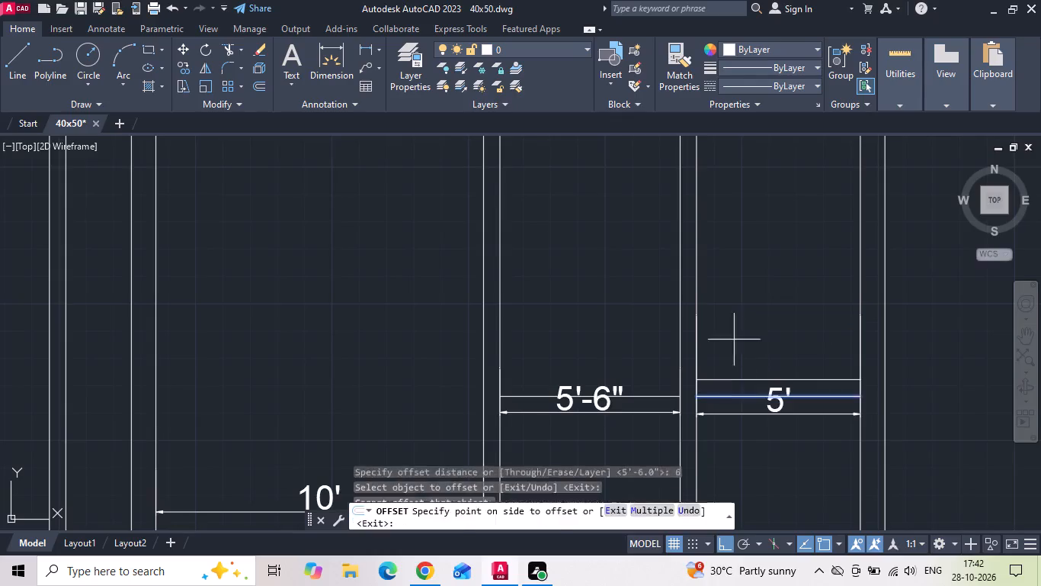
click(734, 340)
drag(658, 395, 658, 388)
click(670, 317)
scroll(670, 317, down, 3)
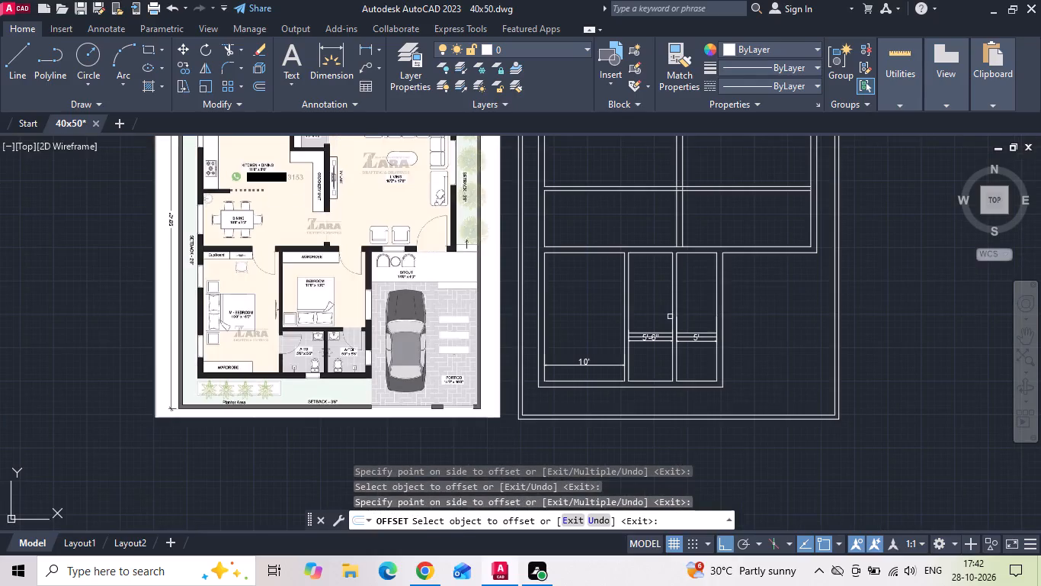
scroll(670, 316, up, 2)
key(Escape)
Erase the upper wall line over the east toilet and extend the west toilet's upper line across to the east wall.
scroll(724, 346, down, 1)
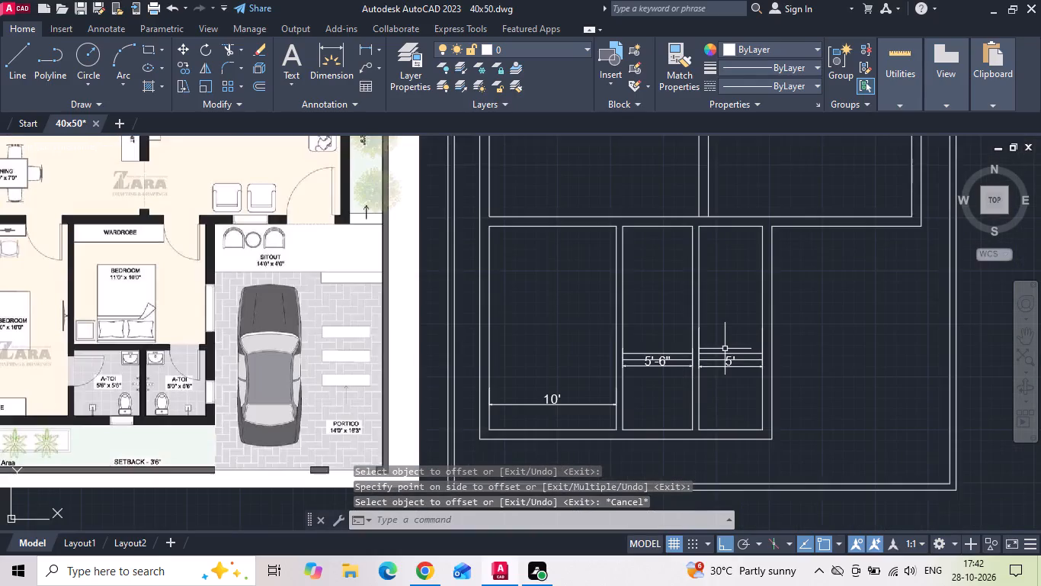
scroll(725, 350, up, 2)
click(711, 359)
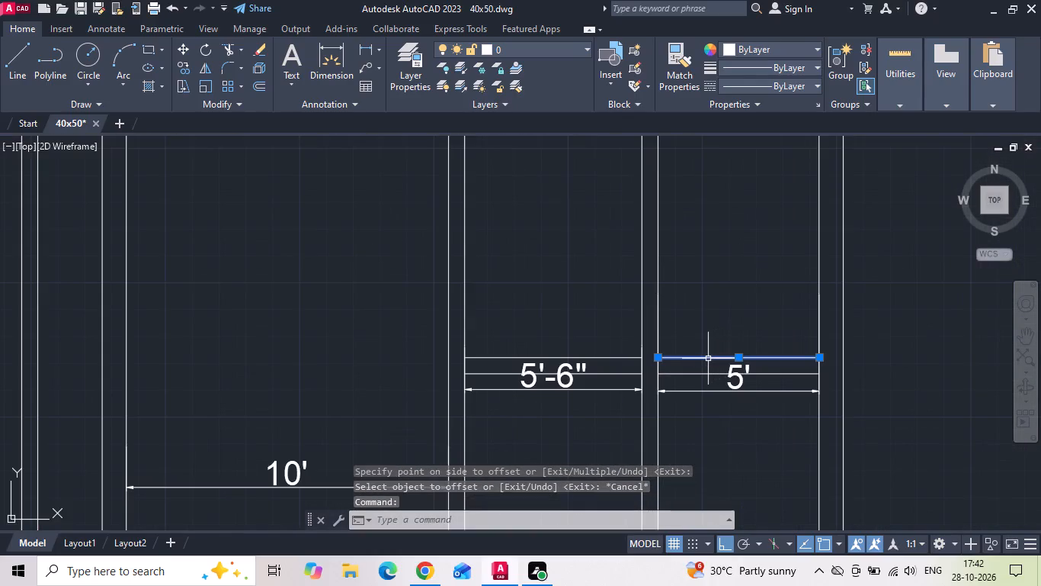
key(Delete)
text(ex)
key(x)
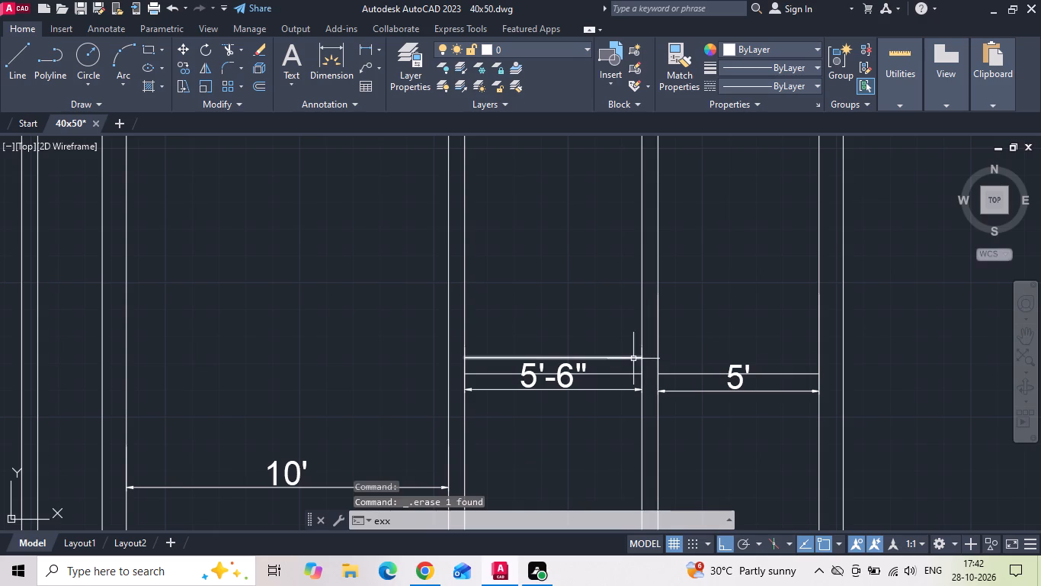
key(Escape)
text(ex)
key(space)
click(633, 355)
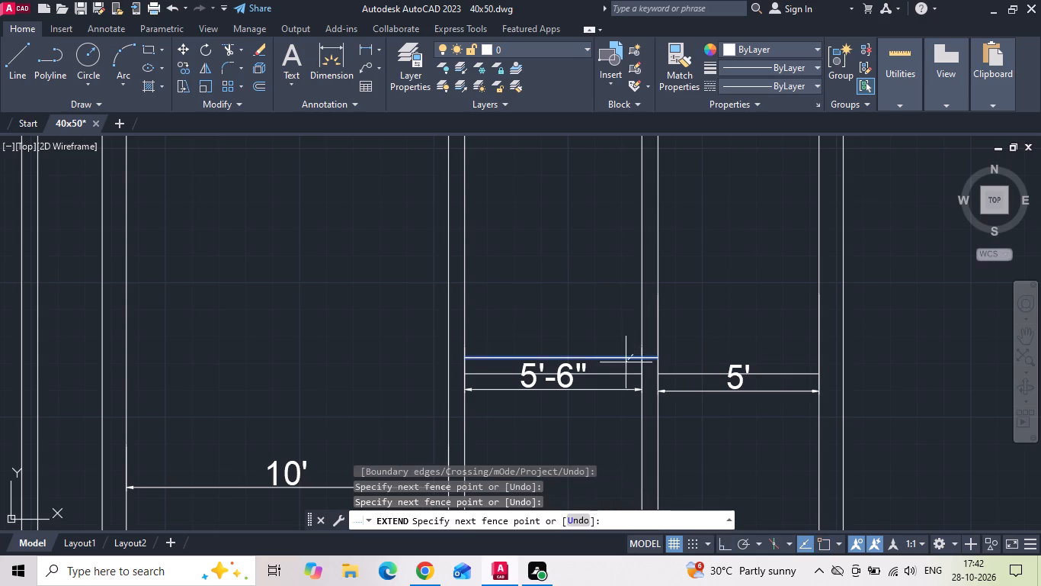
click(624, 364)
click(650, 359)
key(Escape)
Trim the partition lines between the toilets away above and within the toilets' north wall to open the bedroom.
key(t)
key(r)
key(space)
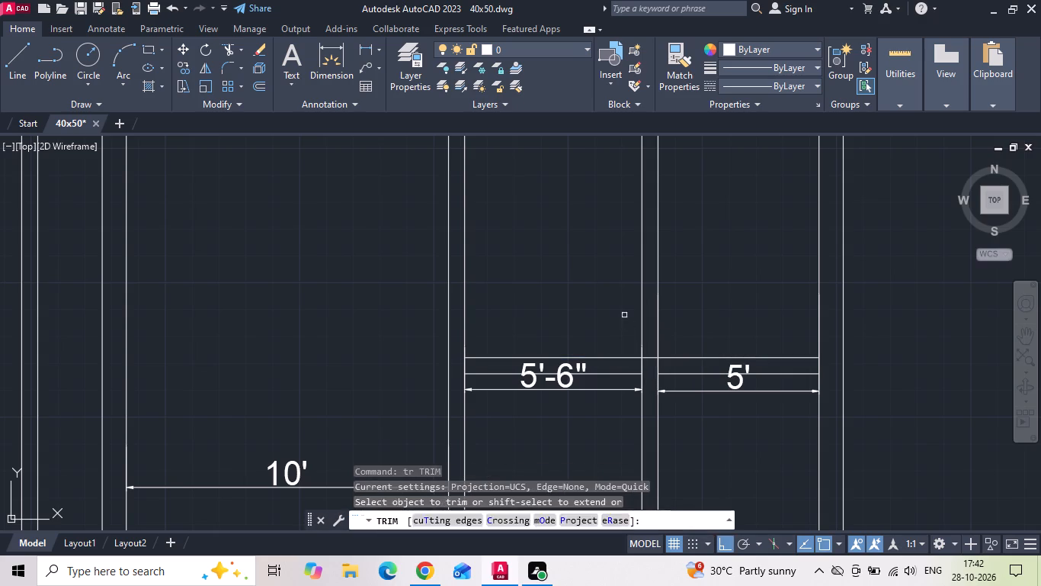
drag(624, 315, 690, 301)
scroll(657, 377, up, 1)
click(677, 361)
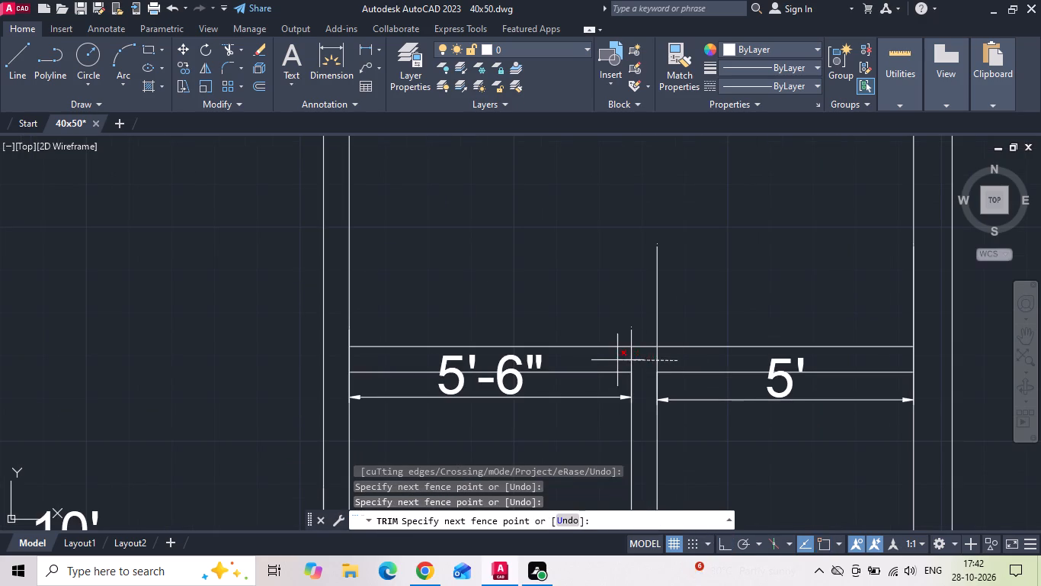
click(606, 360)
key(Escape)
Erase the 5' and 5'-6" dimensions over the toilets.
drag(710, 399, 697, 420)
click(694, 424)
click(762, 416)
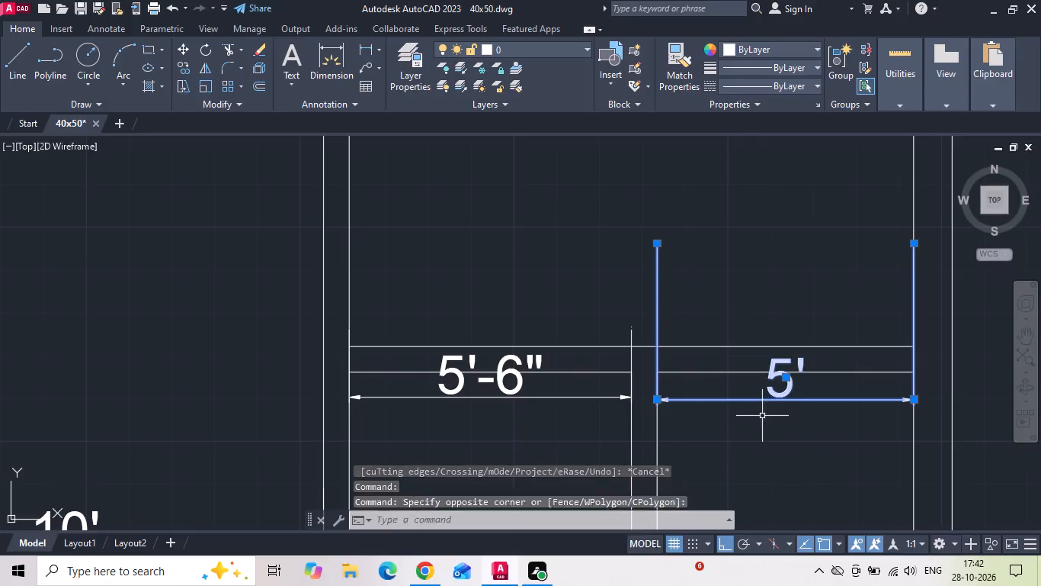
drag(559, 435, 552, 425)
click(537, 385)
key(Delete)
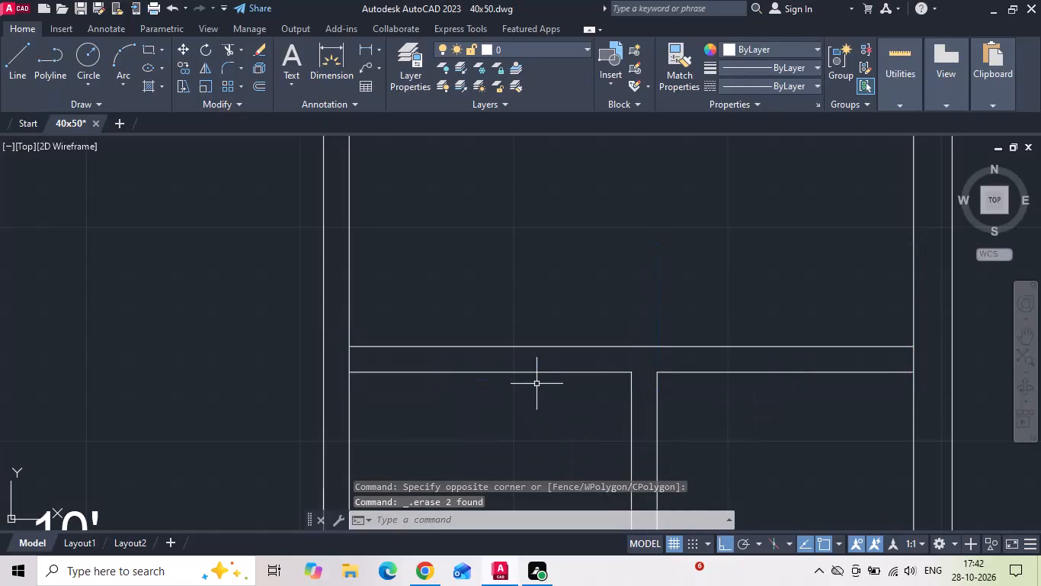
Trim the side wall lines crossing both ends of the toilets' north wall to form clean junctions.
text(tr)
key(space)
click(343, 362)
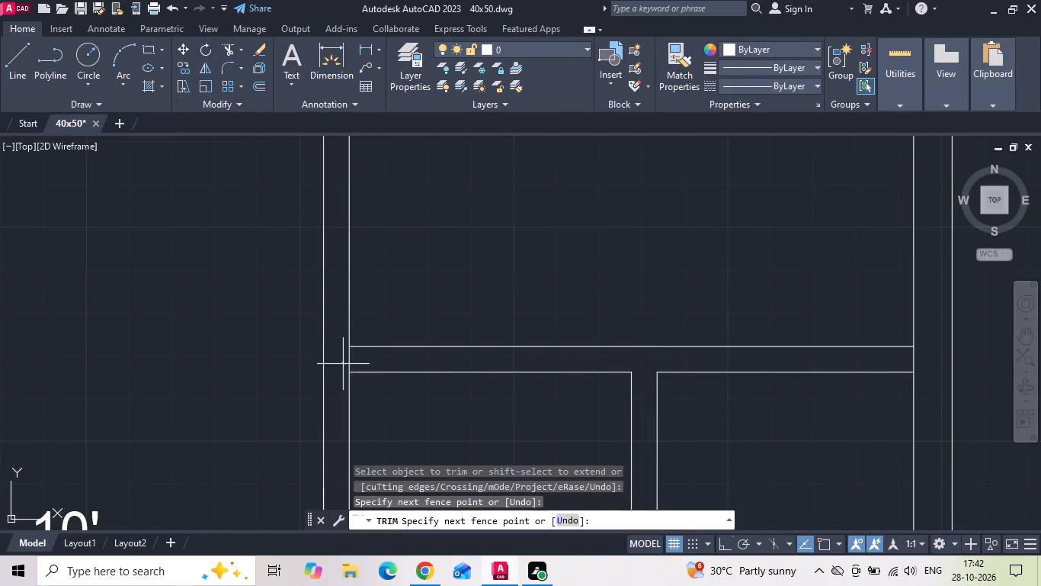
click(931, 362)
scroll(585, 274, down, 2)
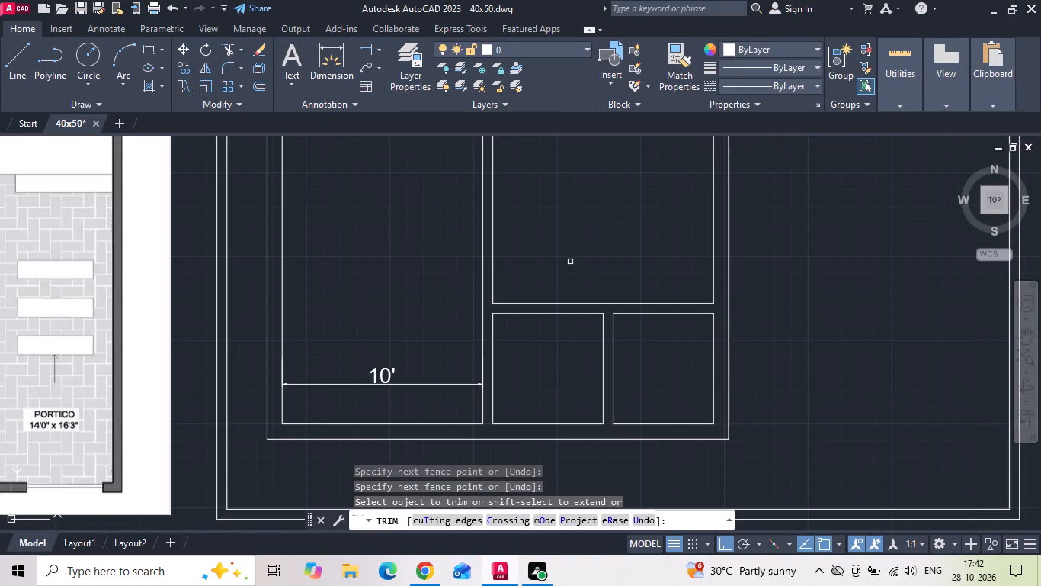
Close the gap in the bedroom's top wall line by trimming its west segment and extending the remaining segment westward.
scroll(573, 267, down, 1)
middle_drag(565, 253, 580, 307)
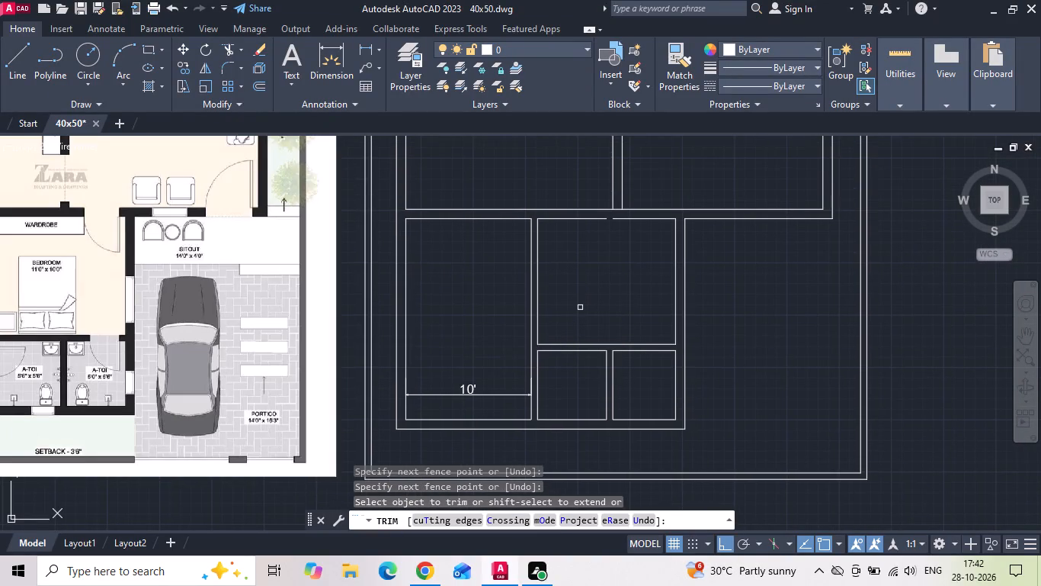
middle_drag(580, 306, 632, 410)
click(642, 322)
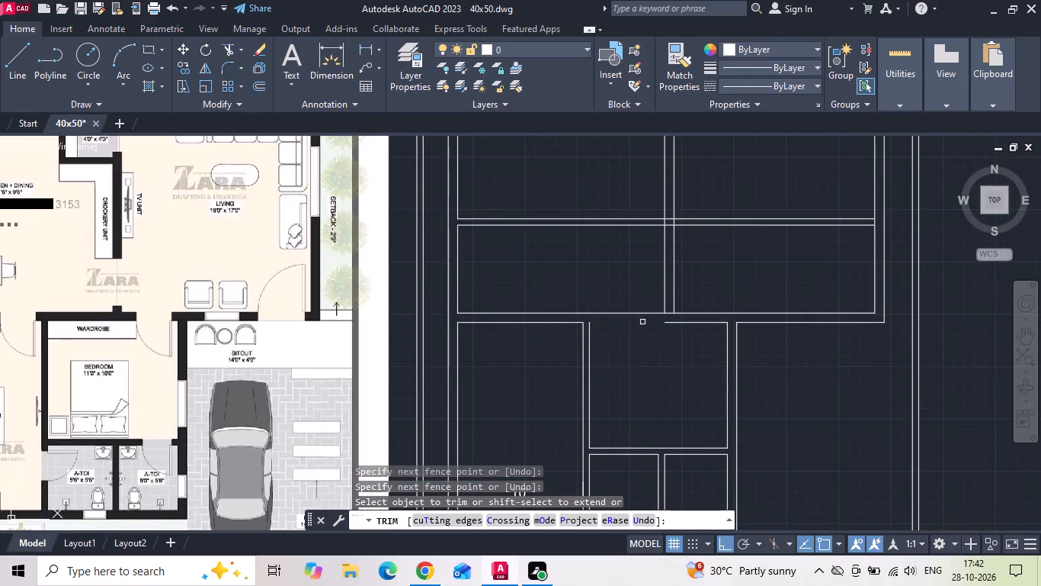
key(Escape)
text(ex)
key(space)
click(670, 320)
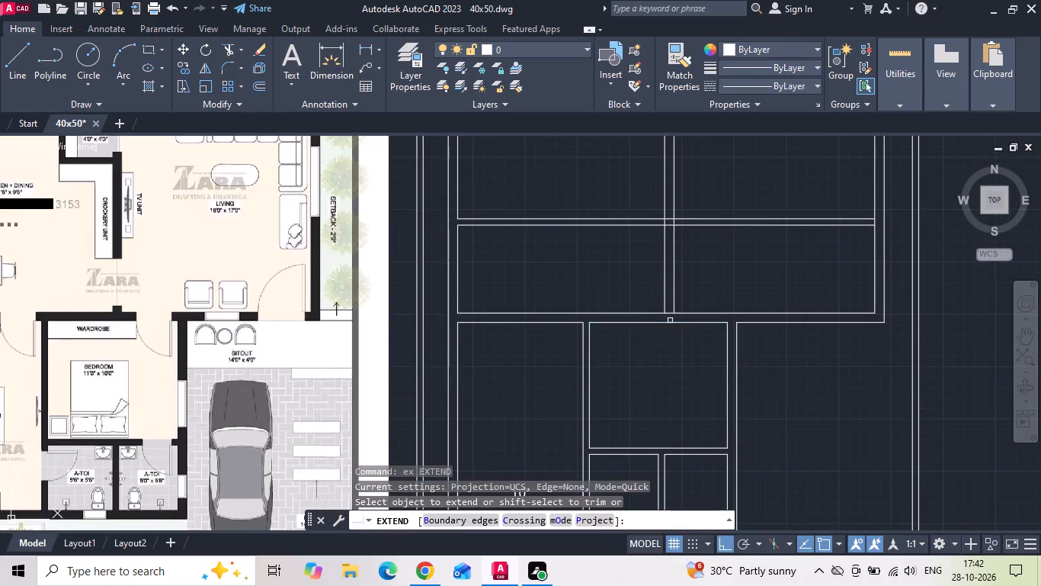
scroll(662, 382, down, 1)
key(Escape)
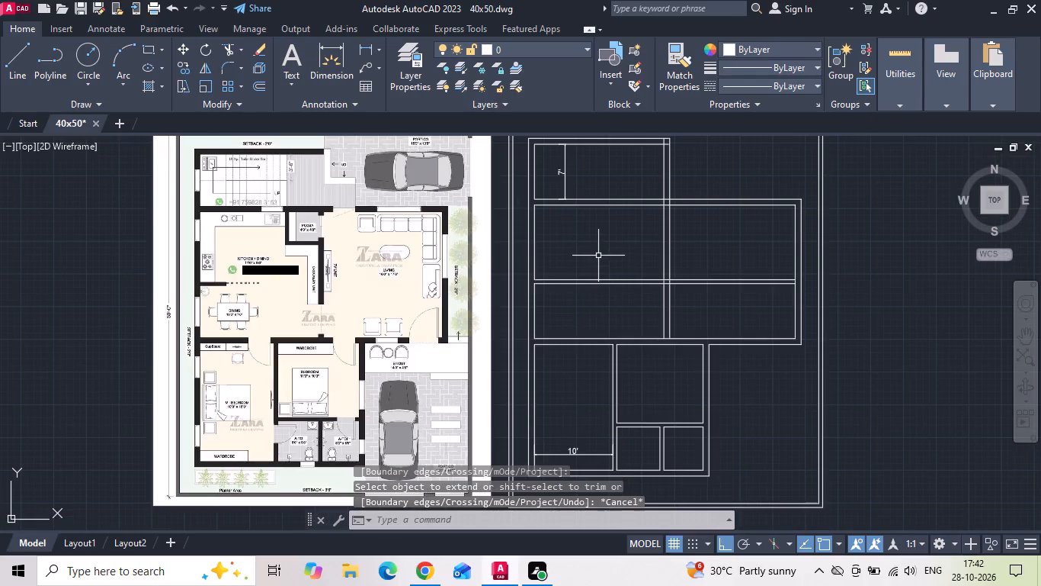
Offset the living room west wall's west line 4' westward and the kitchen's top inner line 4' southward for the pooja room.
scroll(320, 226, up, 2)
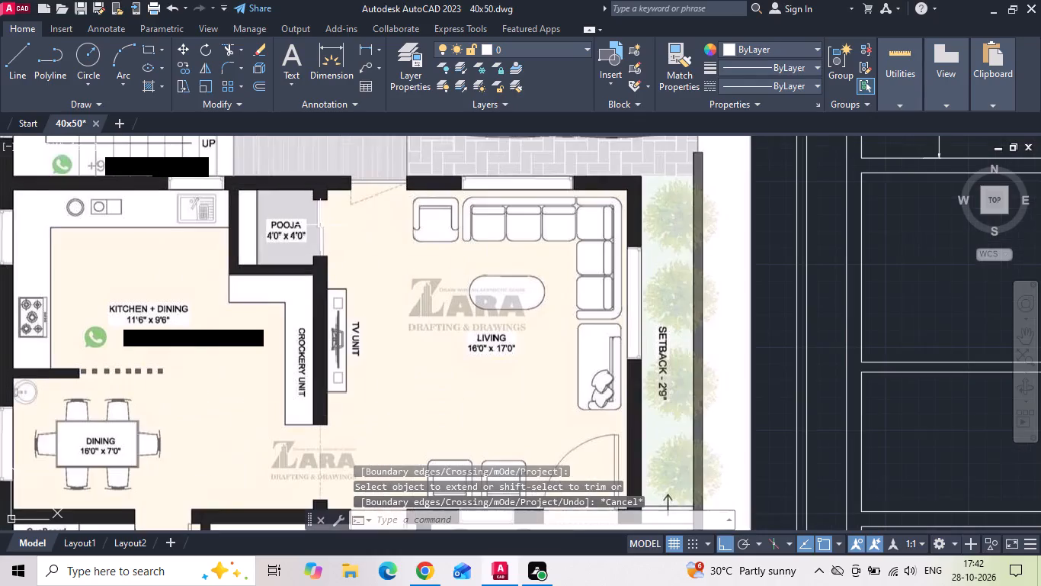
scroll(231, 284, down, 1)
middle_drag(703, 288, 596, 332)
scroll(595, 332, up, 1)
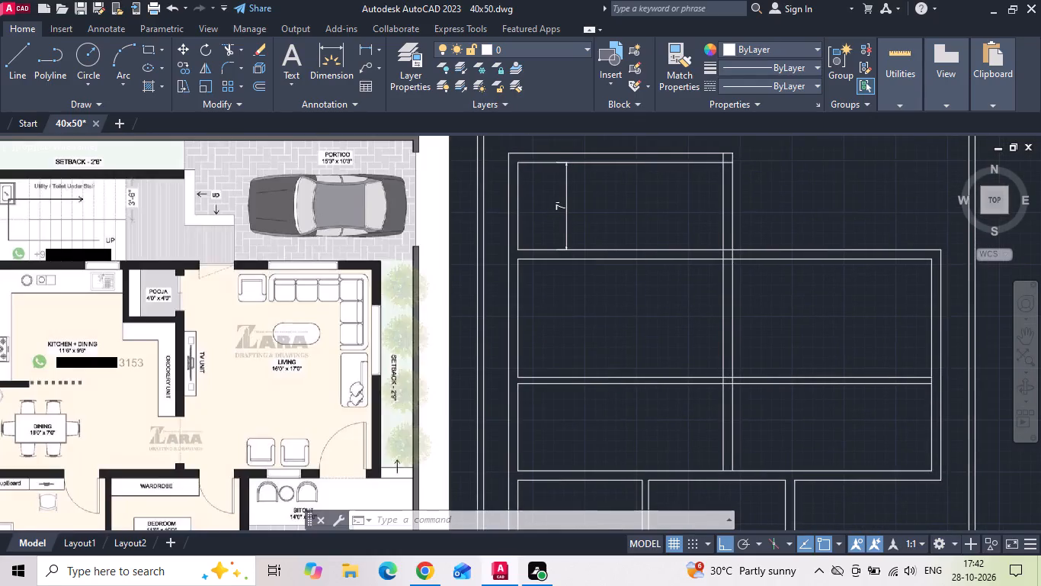
text(o)
key(space)
key(4)
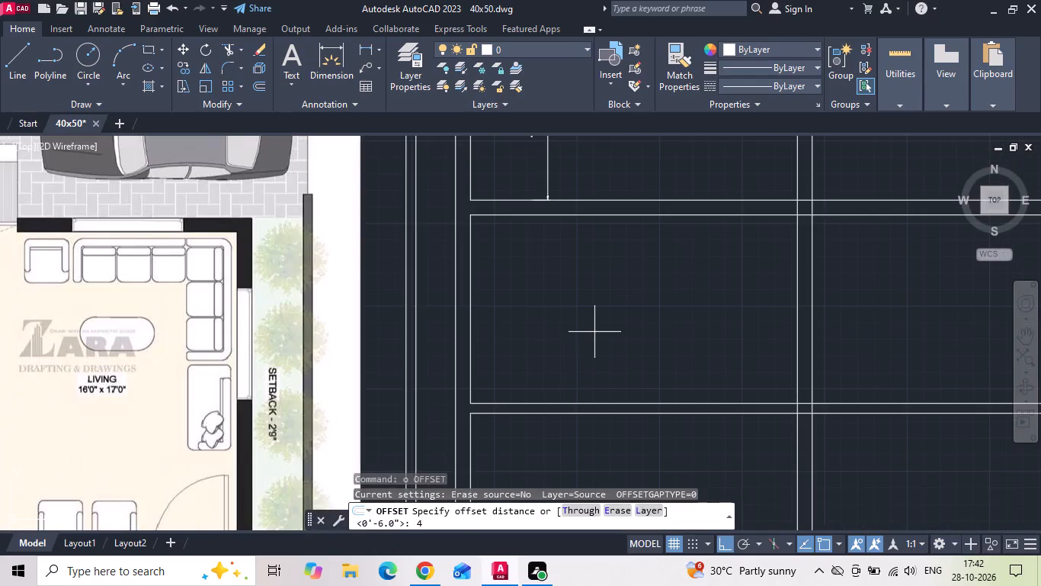
key(apostrophe)
key(Return)
drag(798, 269, 774, 272)
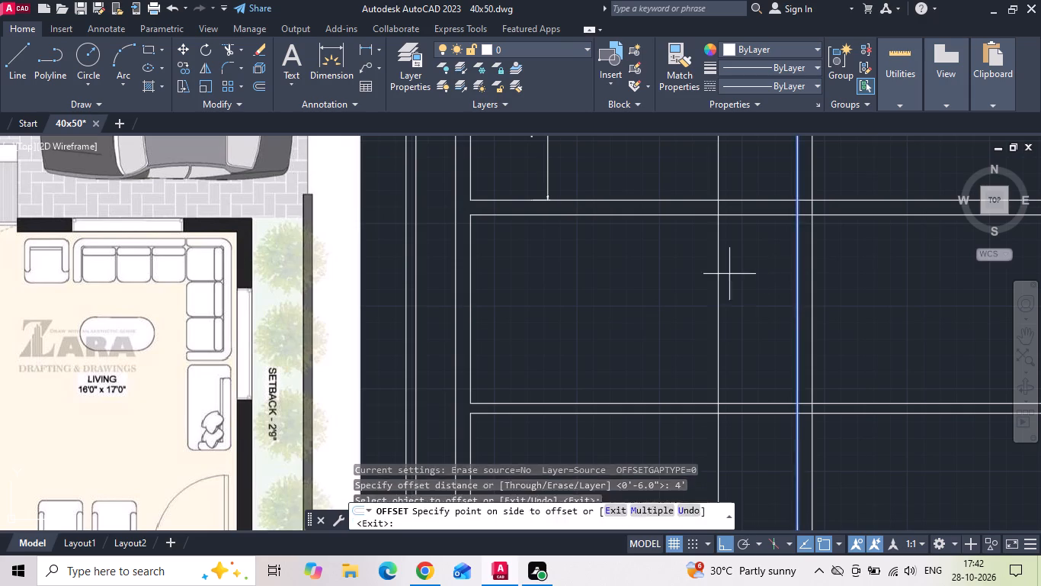
click(719, 274)
click(735, 217)
click(735, 275)
key(Escape)
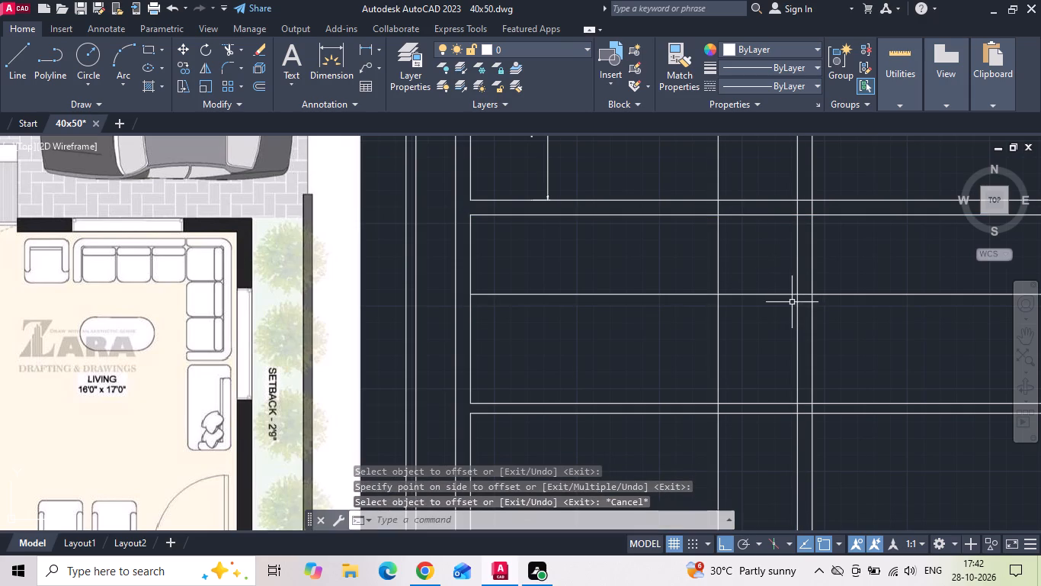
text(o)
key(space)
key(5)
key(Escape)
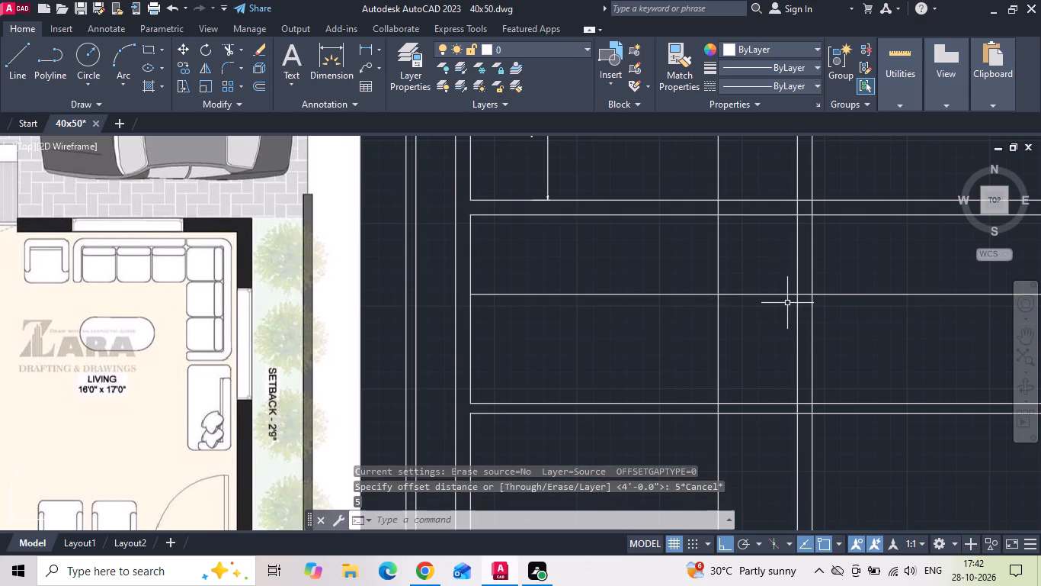
Offset the pooja room's west line 6" westward and its south line 6" southward to give both walls thickness.
text(o 6)
key(space)
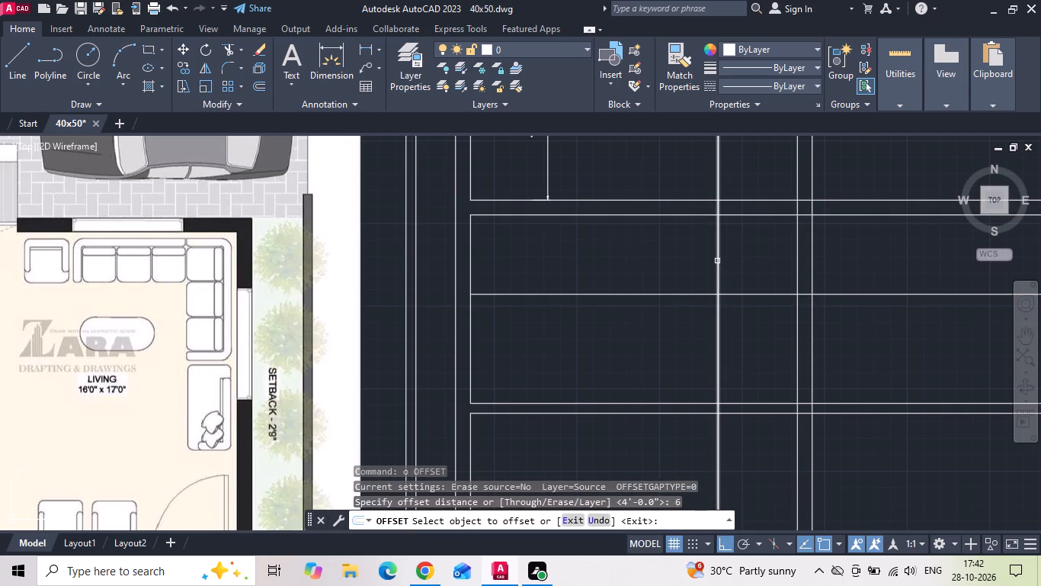
click(715, 260)
click(649, 262)
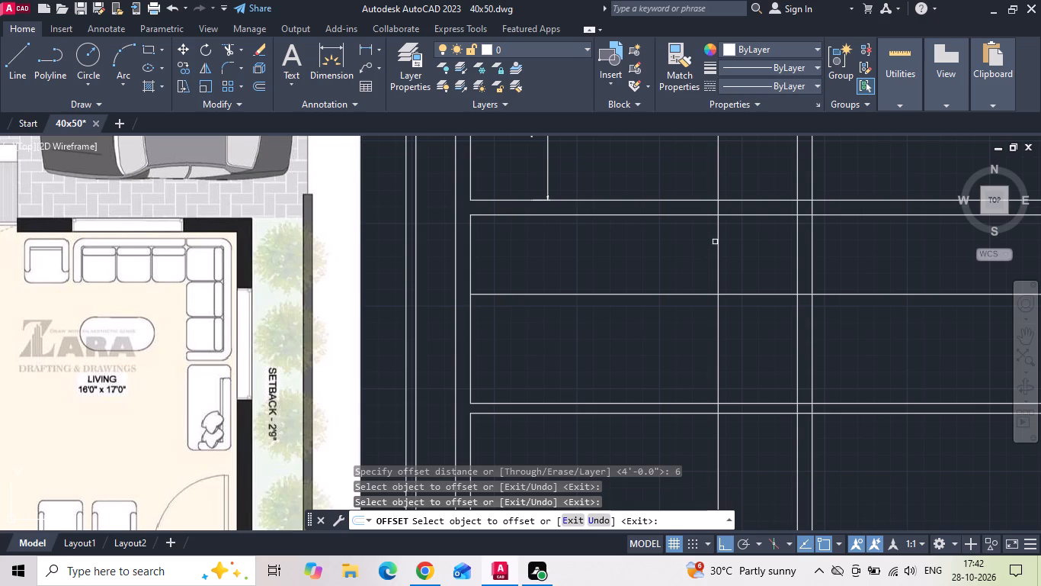
drag(717, 238, 709, 240)
click(660, 259)
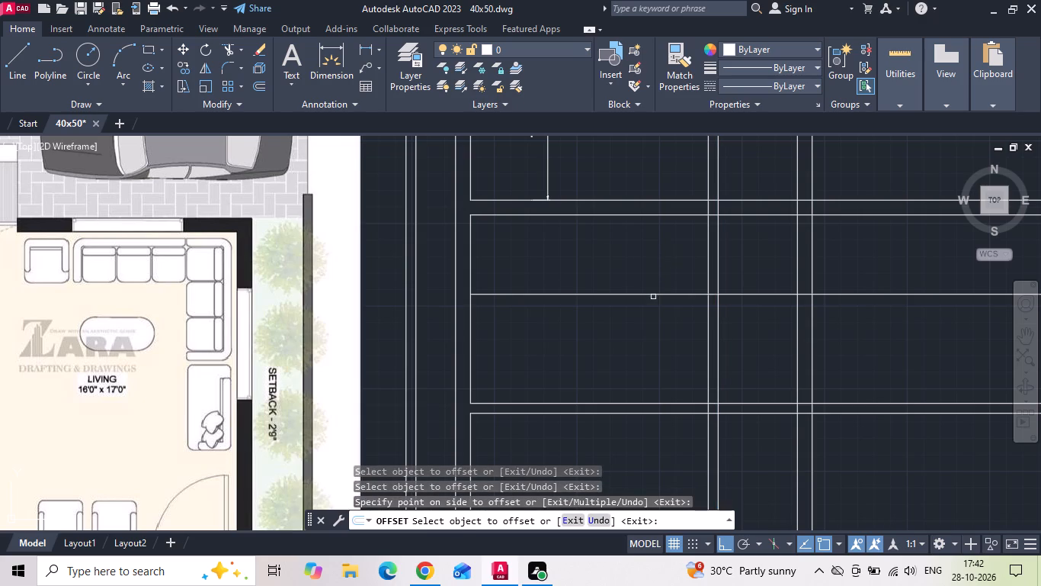
drag(653, 293, 649, 306)
click(637, 327)
key(Escape)
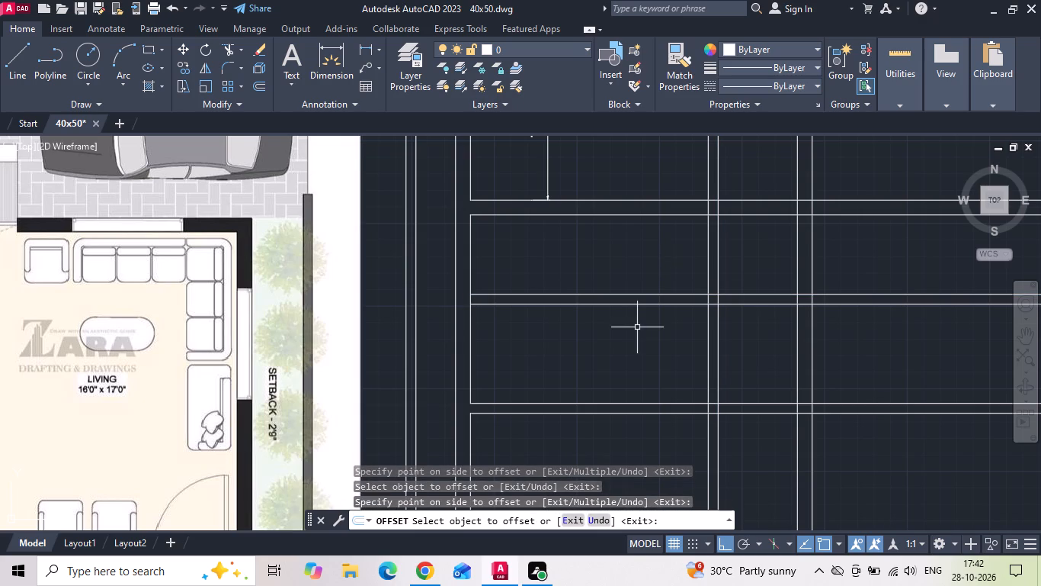
Trim the pooja room's west wall to form its southwest corner and clean junctions with the kitchen's north wall.
key(t)
key(r)
key(space)
drag(665, 279, 758, 352)
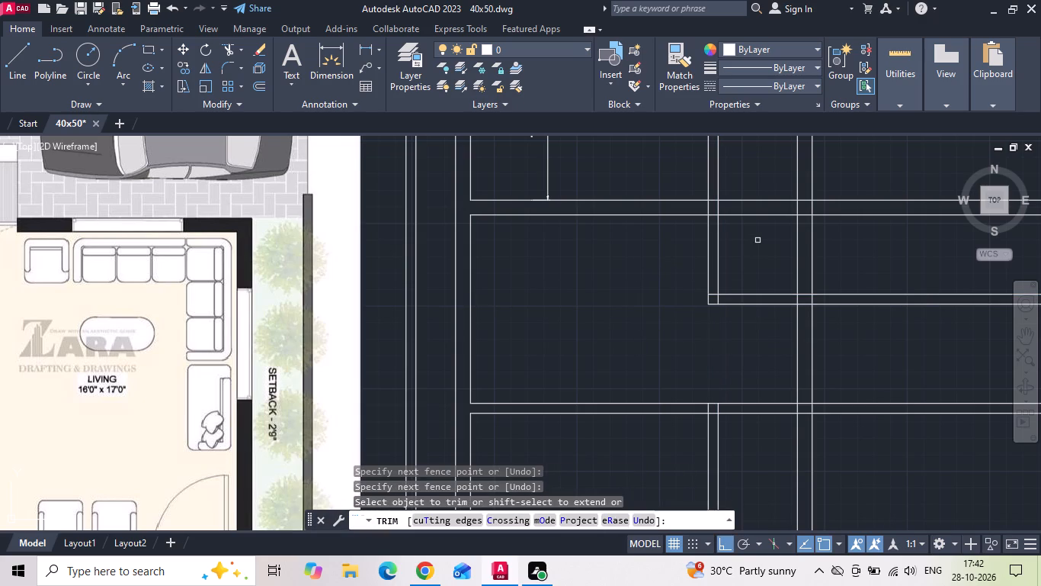
click(697, 208)
click(832, 208)
click(809, 214)
click(713, 211)
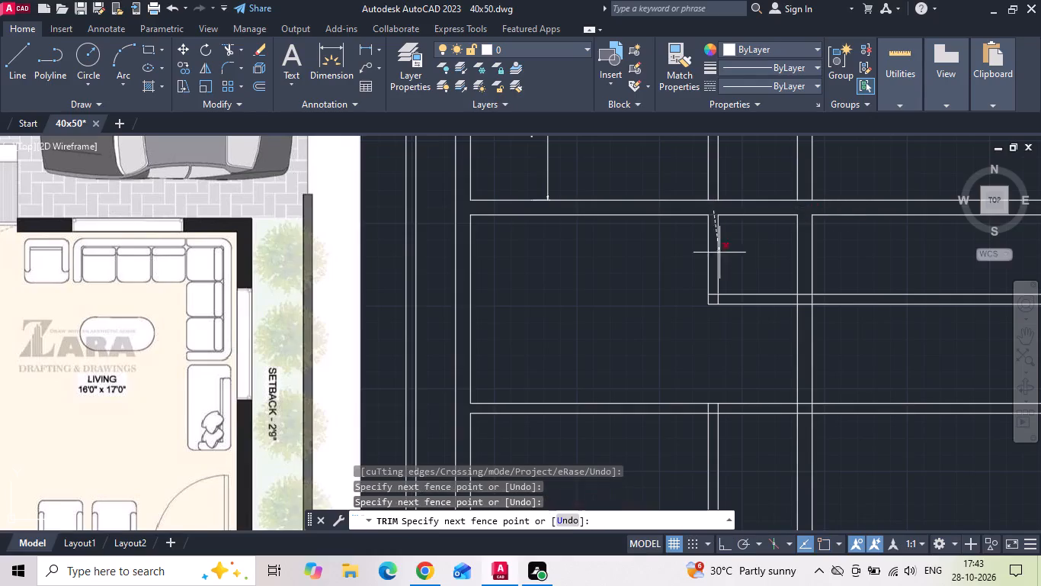
scroll(720, 270, up, 2)
click(694, 350)
click(693, 349)
scroll(692, 347, down, 2)
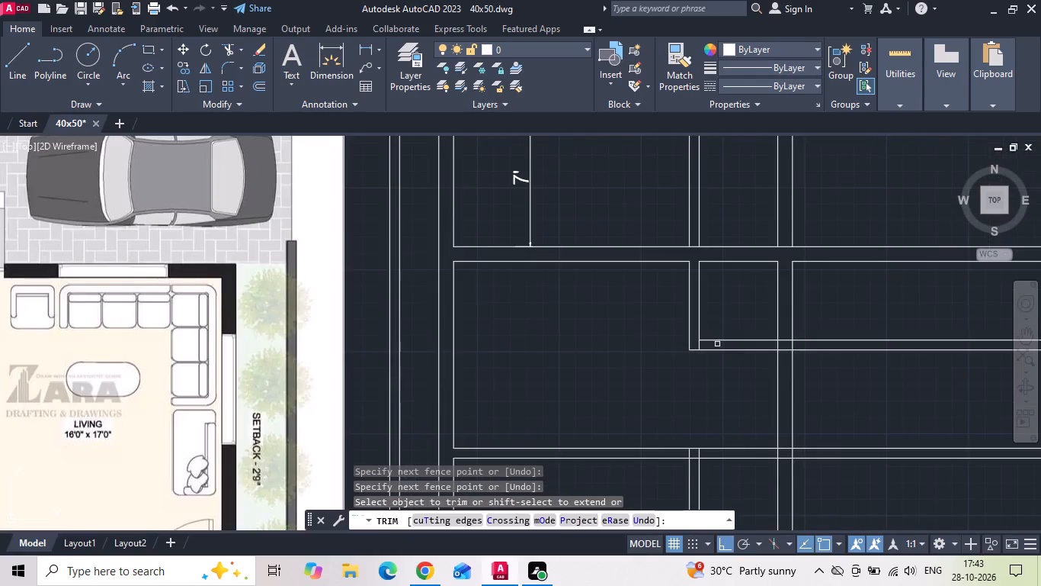
Trim the pooja south wall lines running across the living room and clean the wall's junctions at both ends.
scroll(794, 345, down, 1)
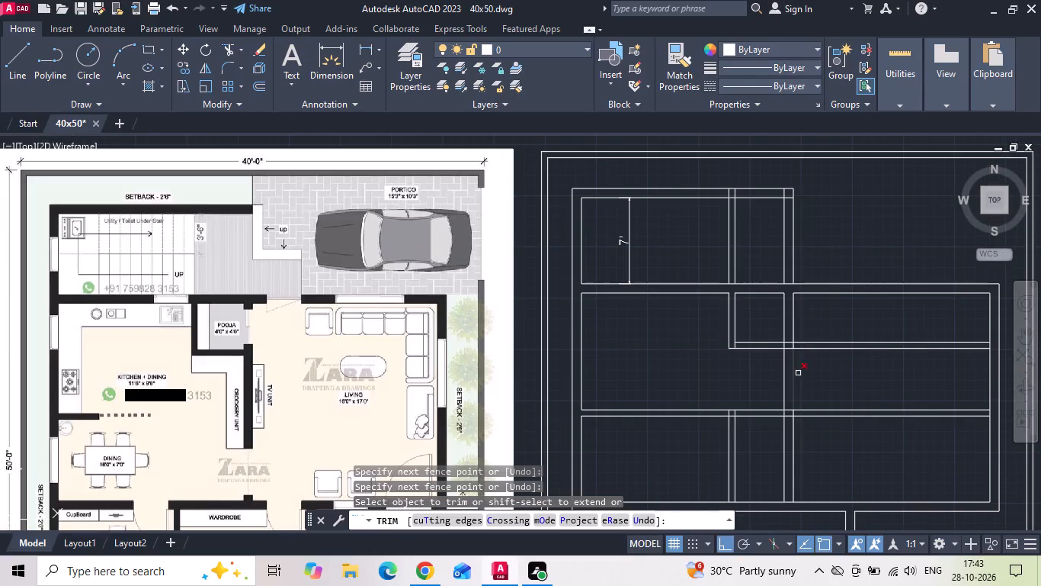
drag(820, 377, 821, 321)
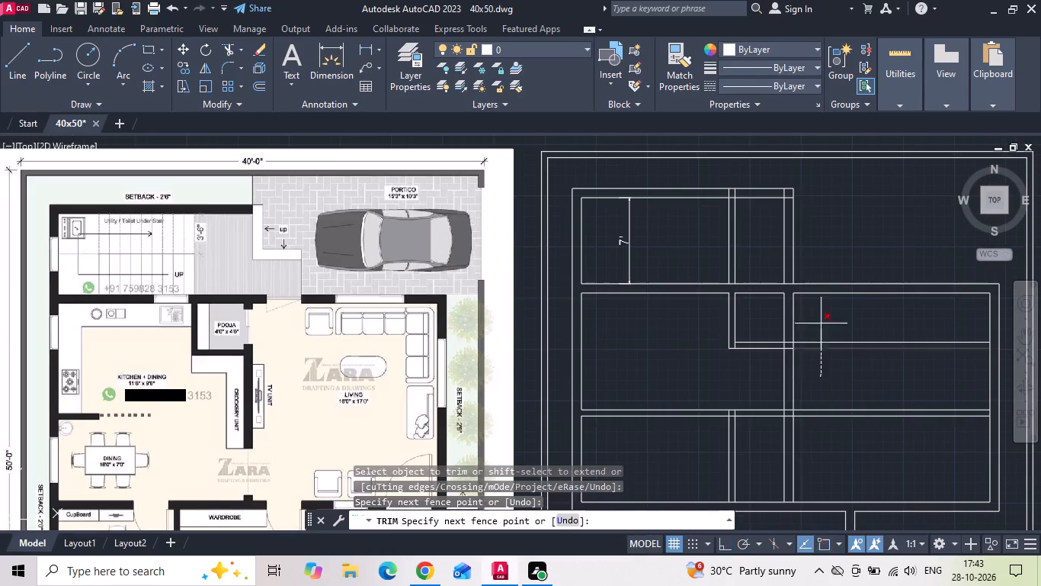
drag(821, 321, 821, 302)
scroll(806, 349, up, 3)
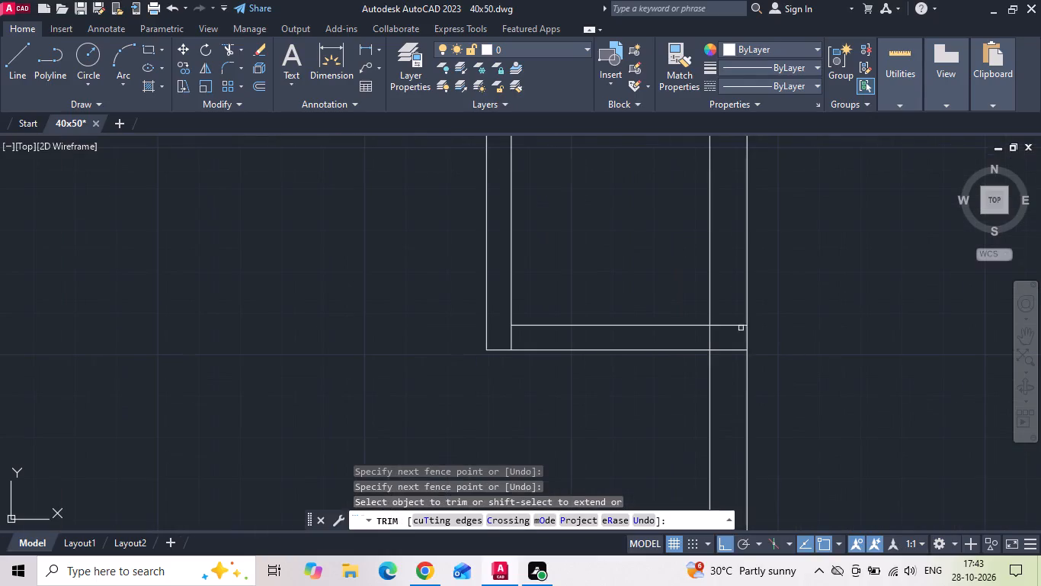
drag(738, 311, 735, 377)
drag(728, 343, 721, 342)
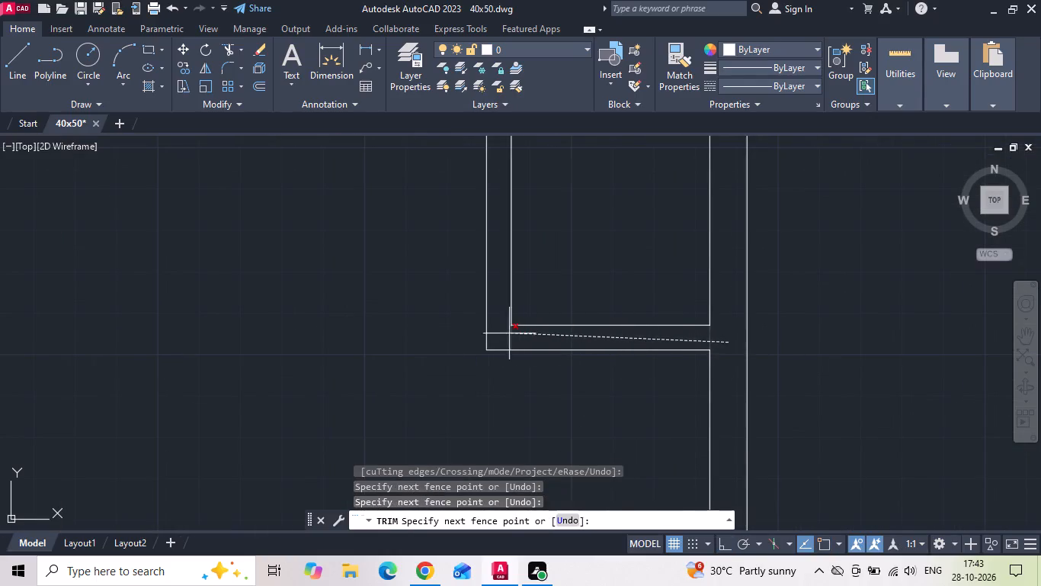
click(509, 333)
Trim the vertical wall lines crossing the dining area and the kitchen-dining wall lines east of the pooja's west wall.
scroll(578, 256, down, 3)
scroll(732, 291, down, 1)
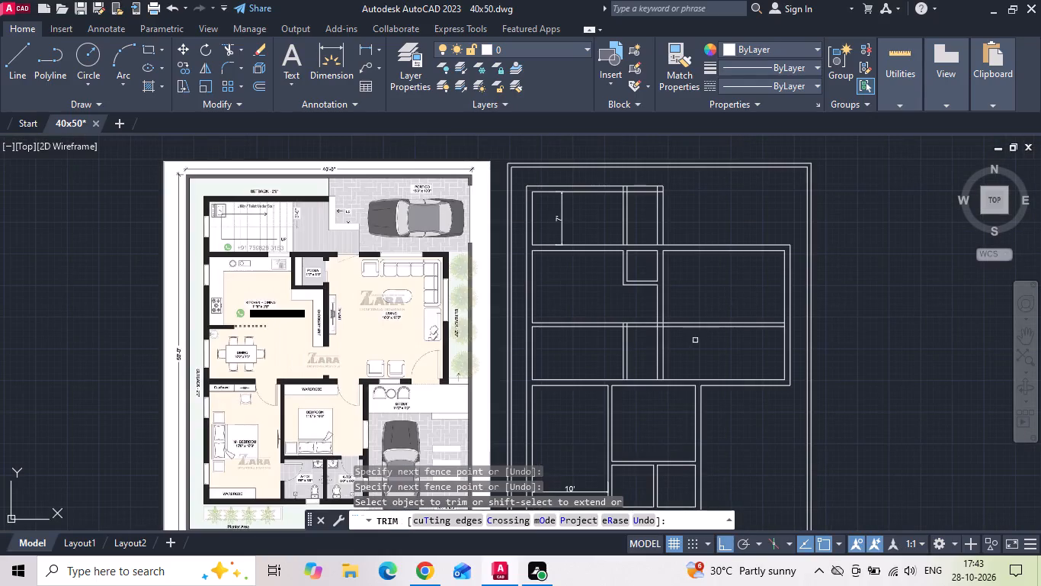
drag(678, 354, 573, 358)
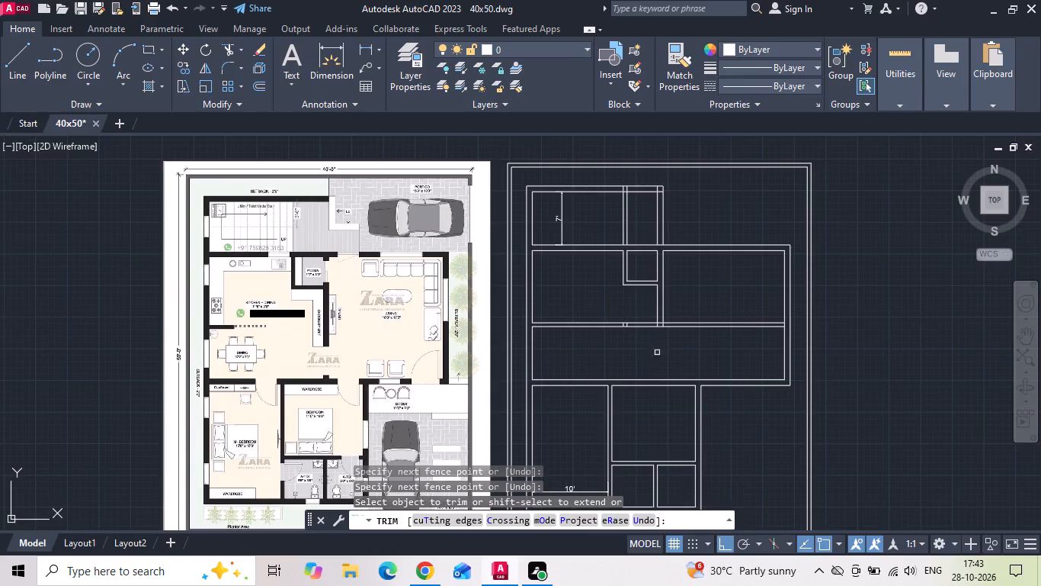
drag(700, 346, 700, 292)
drag(641, 311, 636, 349)
key(Escape)
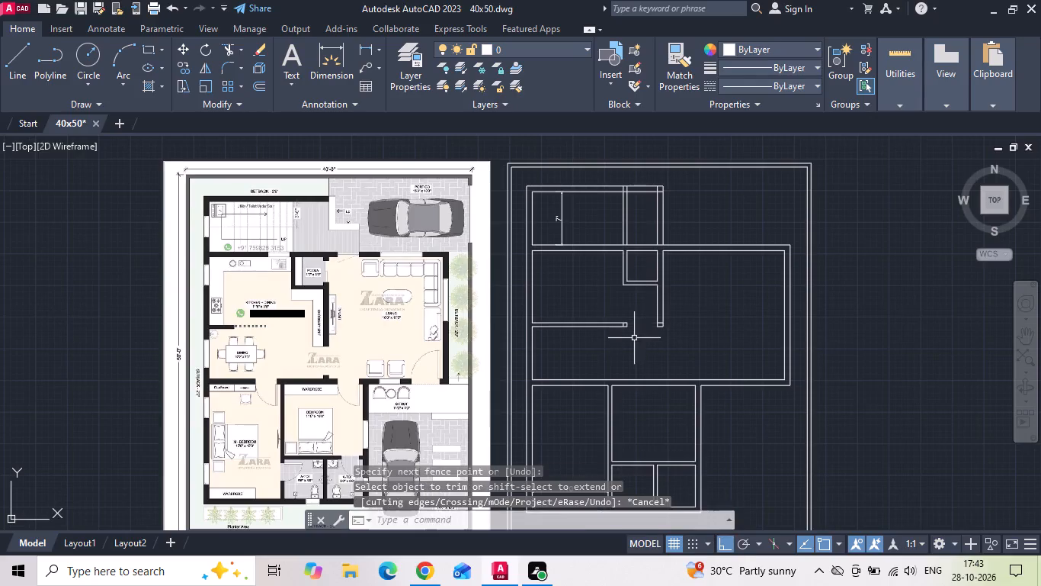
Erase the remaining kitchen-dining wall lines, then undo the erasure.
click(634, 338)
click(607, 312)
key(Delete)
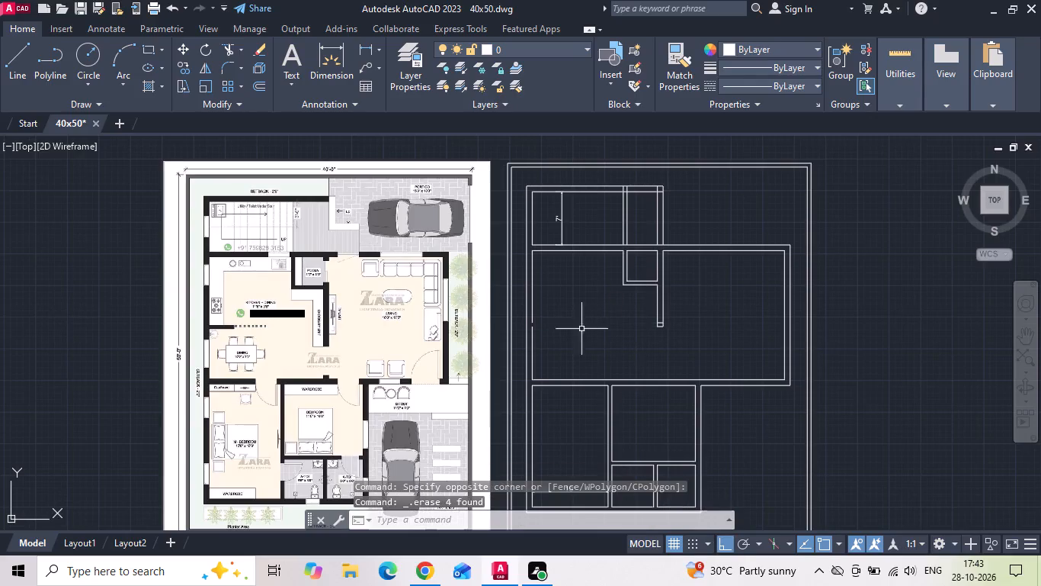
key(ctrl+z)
Measure the length of the short wall between kitchen and dining in the reference image.
scroll(232, 320, up, 2)
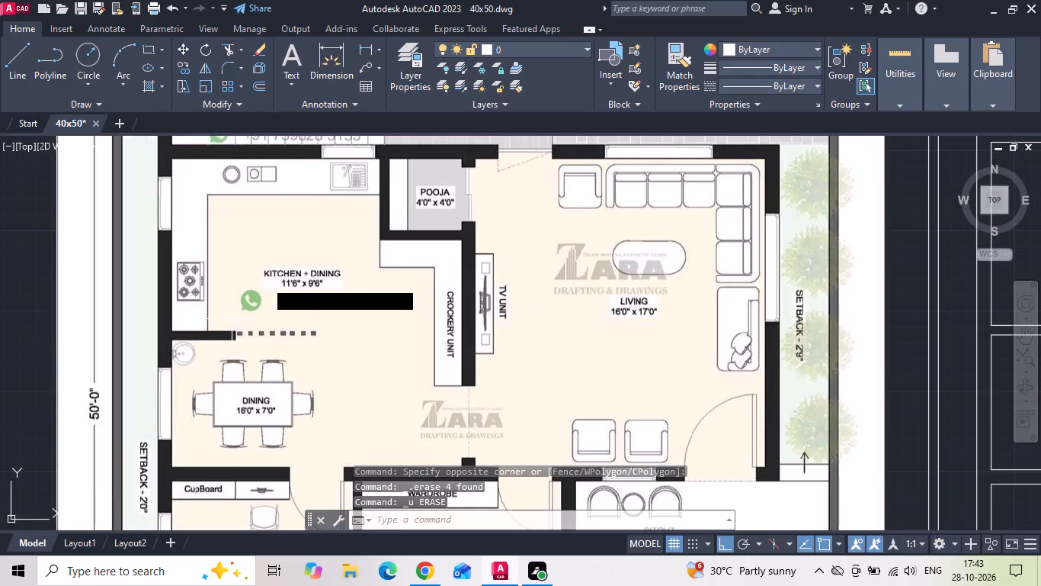
click(363, 49)
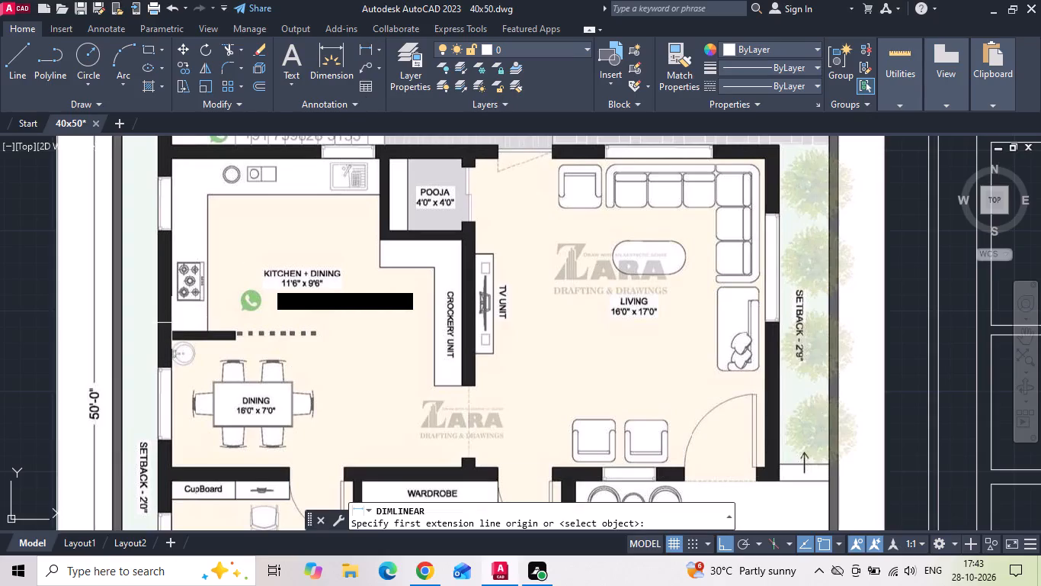
scroll(170, 346, up, 1)
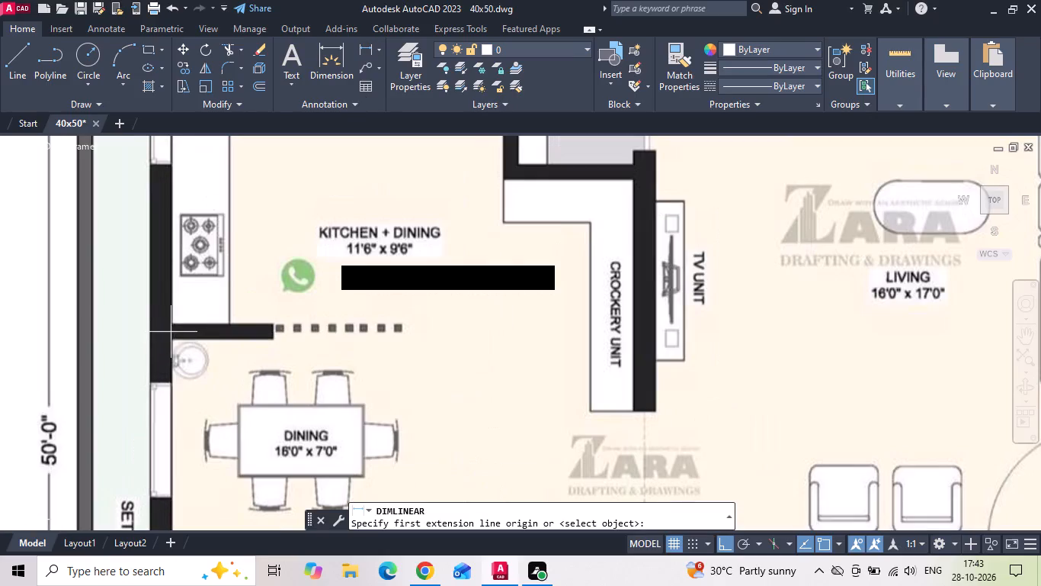
click(171, 323)
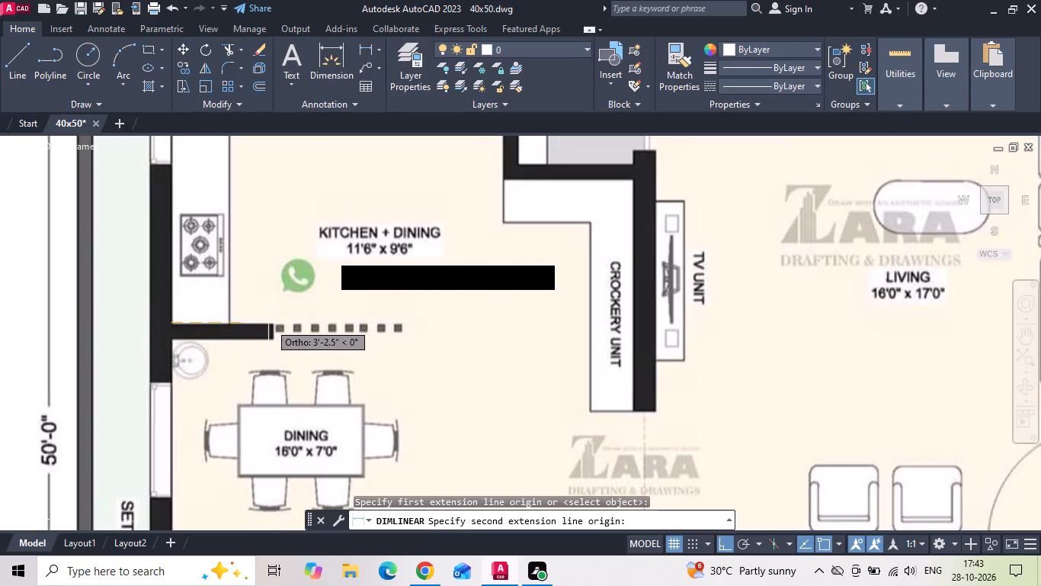
key(Escape)
scroll(274, 322, down, 3)
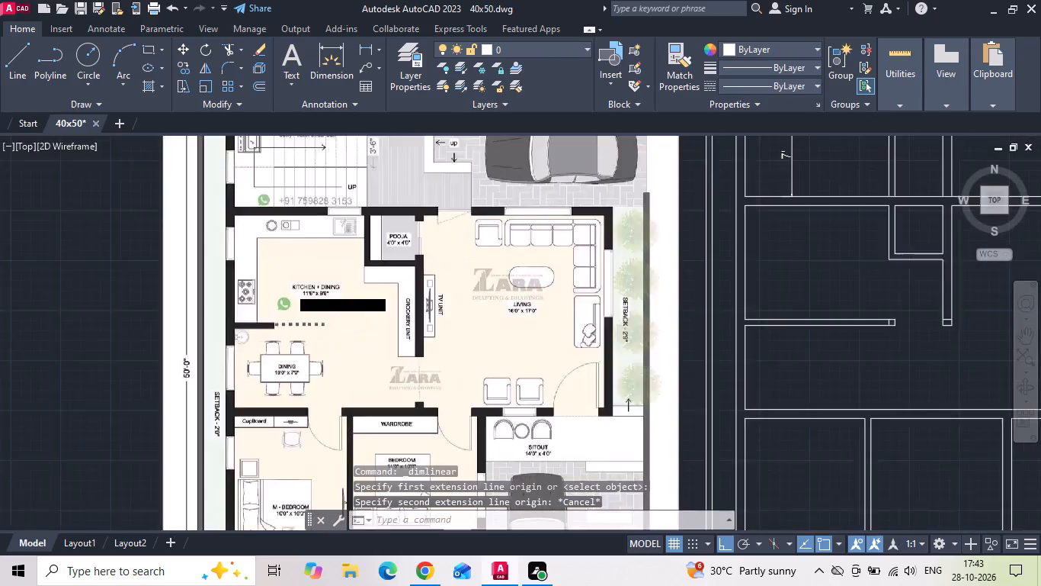
Offset the dining area's west inner wall line 4' eastward to mark the end of the kitchen-dining wall.
scroll(570, 327, up, 2)
text(o)
key(space)
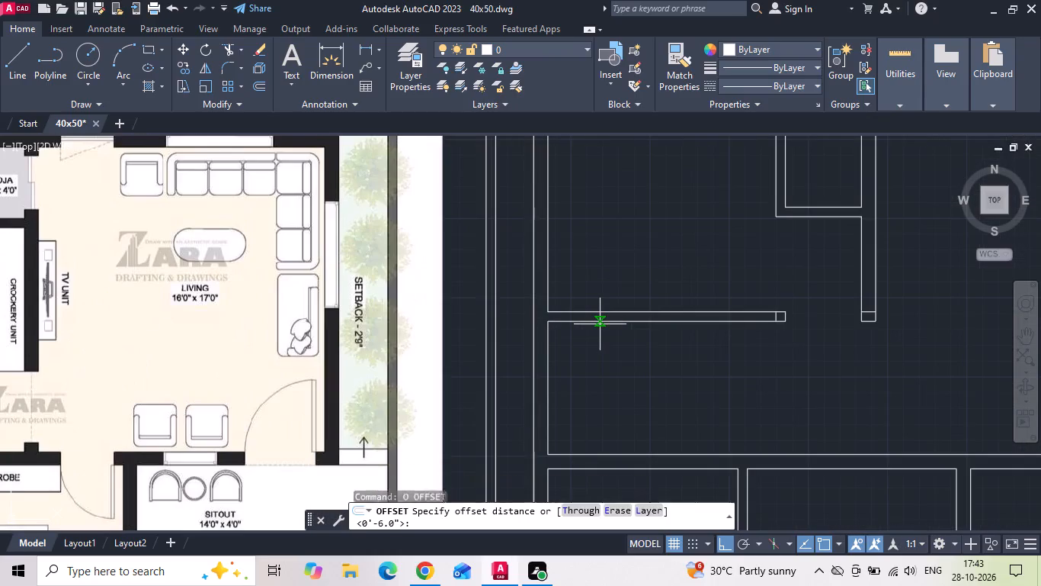
text(4')
key(Return)
drag(547, 352, 556, 351)
click(618, 335)
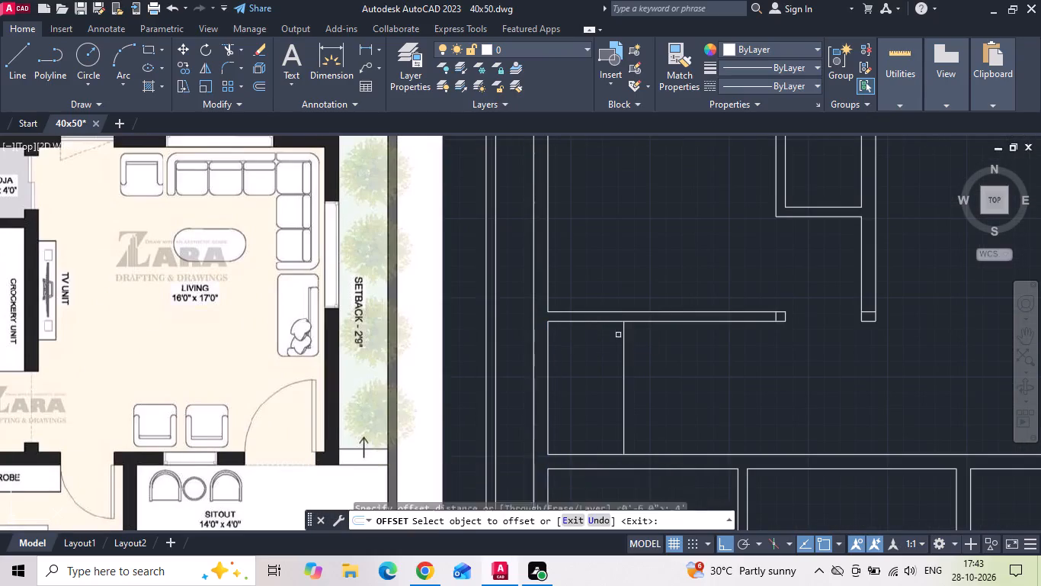
scroll(645, 328, down, 1)
key(Escape)
Measure the kitchen's clear width from its west wall to the pooja room wall in the reference image.
click(367, 48)
scroll(67, 268, up, 2)
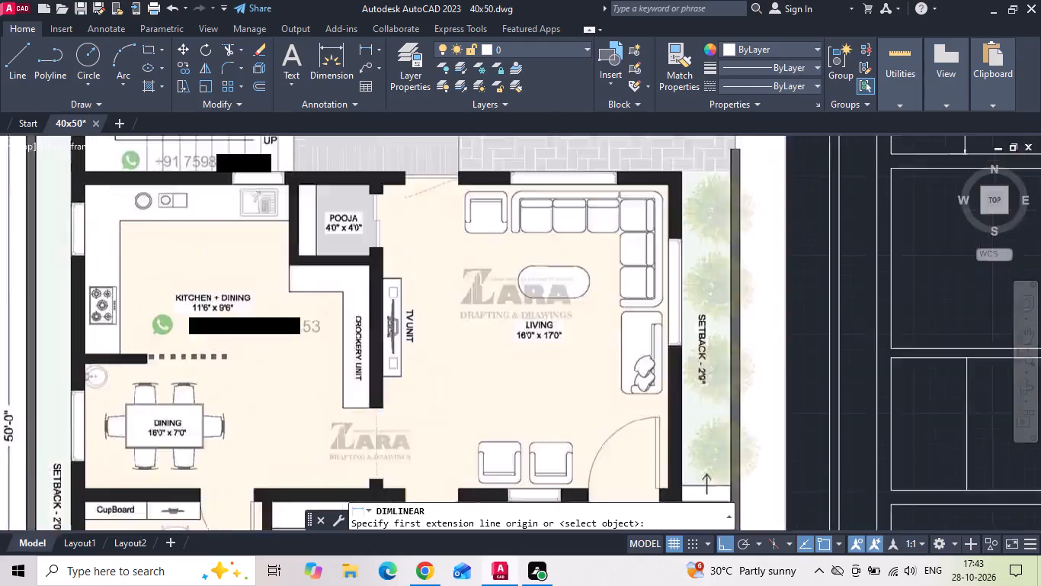
click(93, 286)
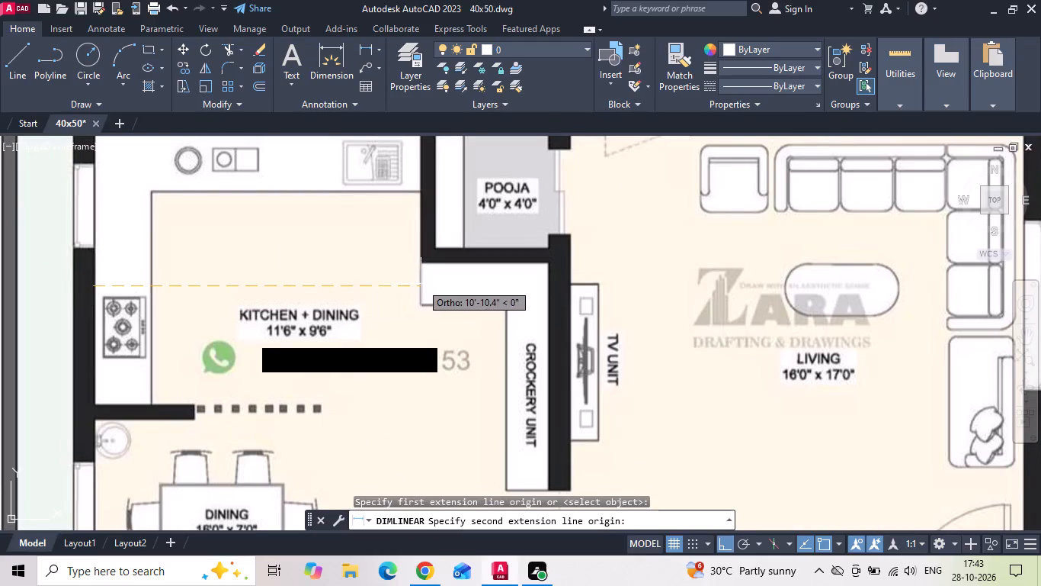
key(Escape)
scroll(345, 289, down, 3)
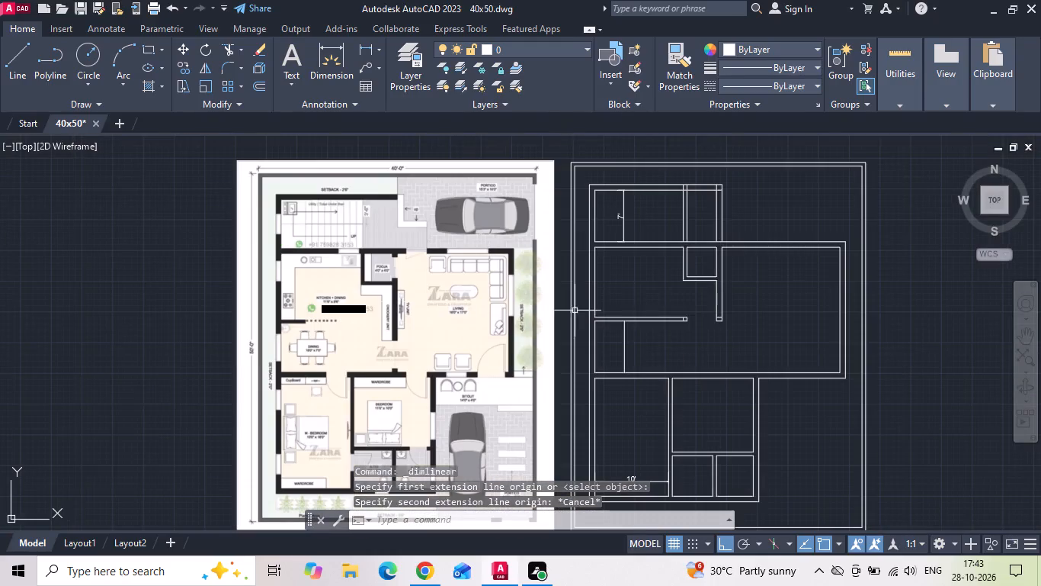
Extend the 4' offset line northward across the kitchen-dining wall.
key(e)
key(x)
key(space)
click(621, 344)
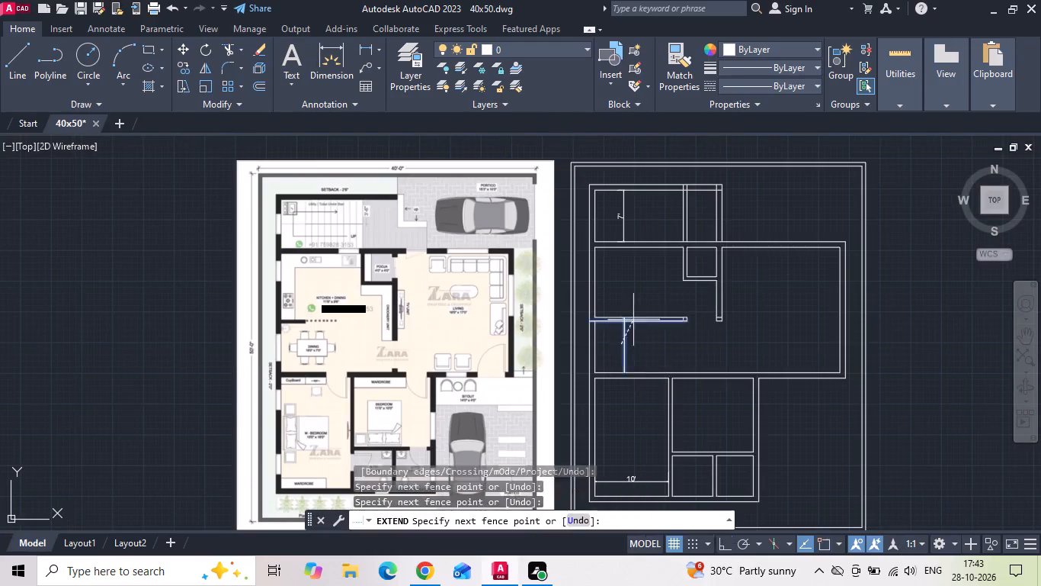
click(633, 320)
key(Escape)
Trim the kitchen-dining wall east of the 4' line and the line's part south of the wall, leaving a short stub wall.
text(tr)
key(space)
drag(640, 343, 639, 293)
scroll(611, 349, up, 2)
click(572, 295)
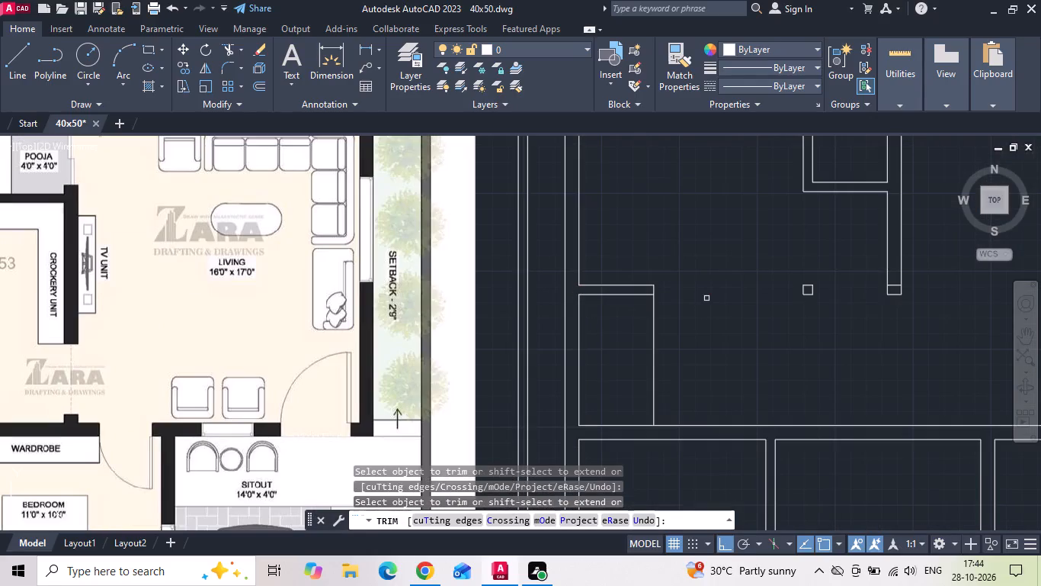
drag(677, 344, 646, 362)
drag(729, 279, 816, 332)
key(Escape)
Erase the leftover small square of wall lines between the stub wall and the living room's west wall.
drag(835, 269, 803, 310)
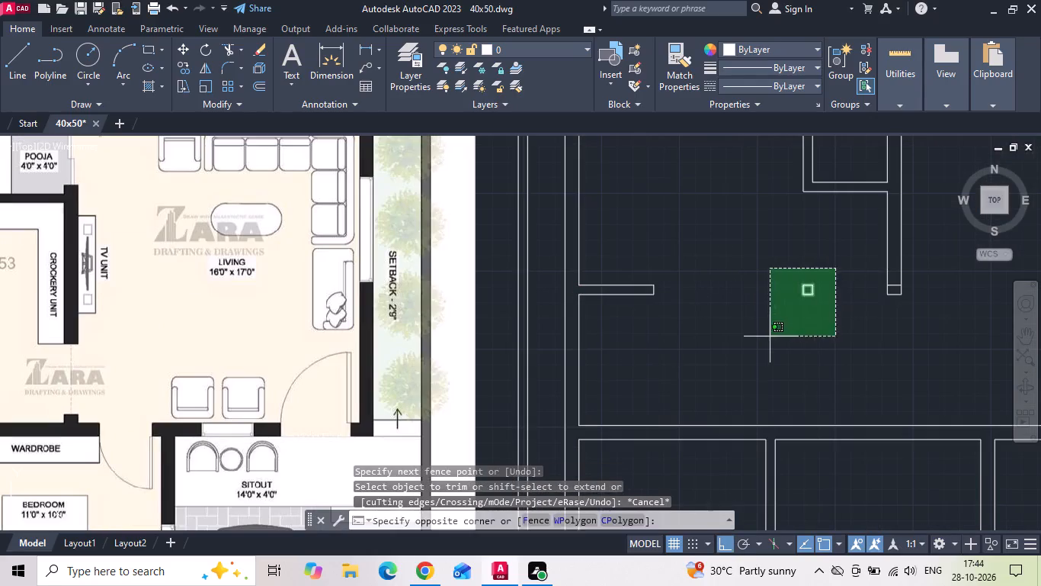
click(768, 337)
key(Delete)
Scale the reference image up slightly about its north-east corner, picking the scale factor freehand.
scroll(745, 343, down, 1)
scroll(574, 351, down, 1)
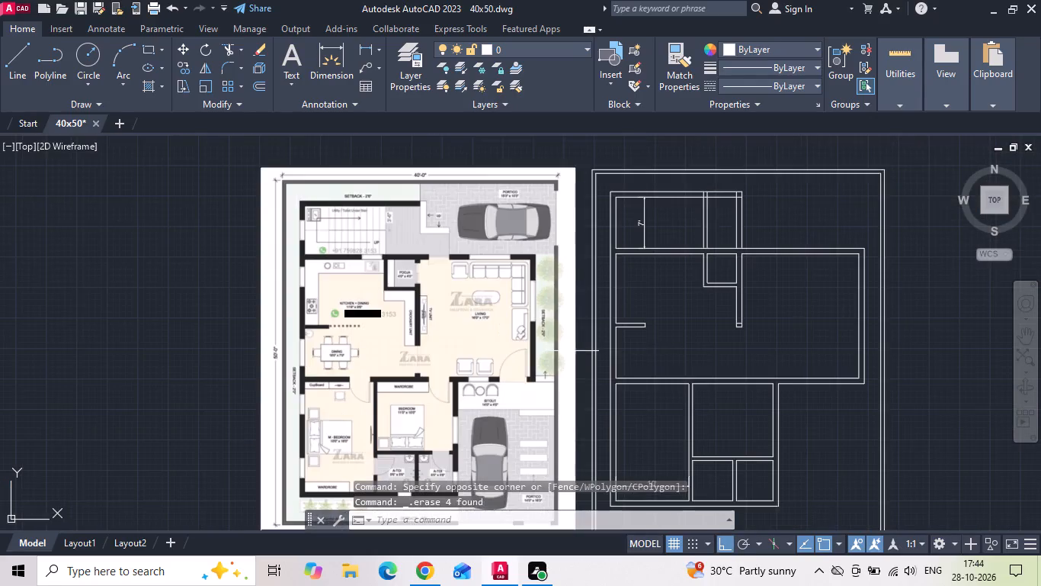
scroll(556, 277, down, 1)
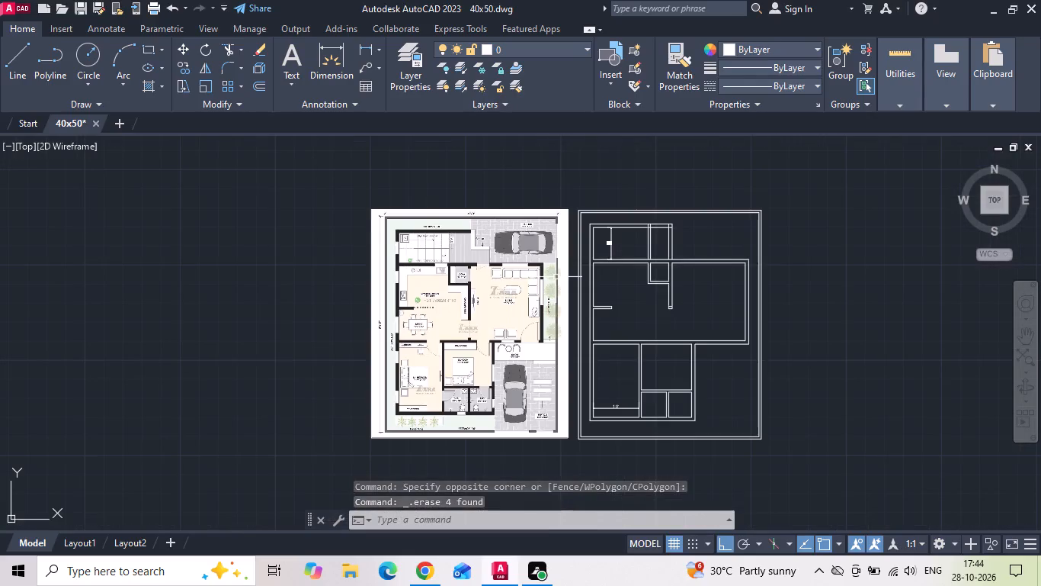
scroll(554, 273, up, 1)
drag(549, 153, 511, 230)
click(495, 244)
right_click(495, 245)
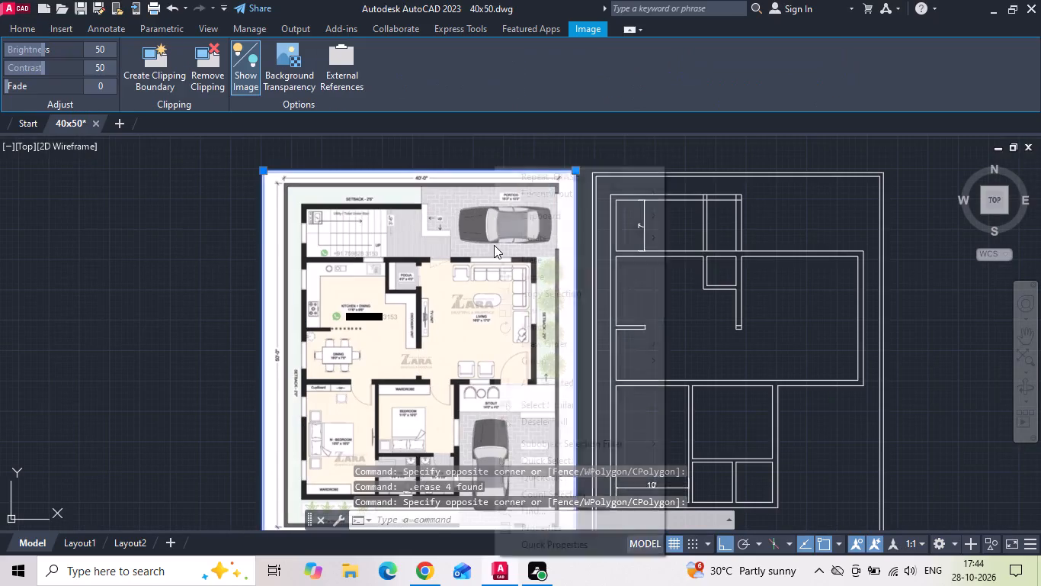
click(514, 306)
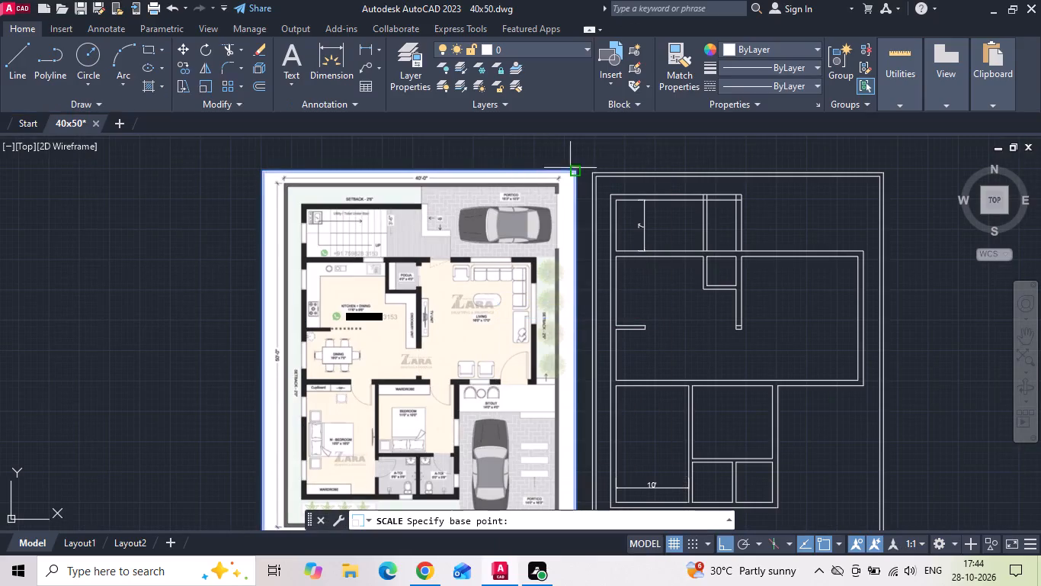
click(572, 168)
scroll(571, 169, down, 1)
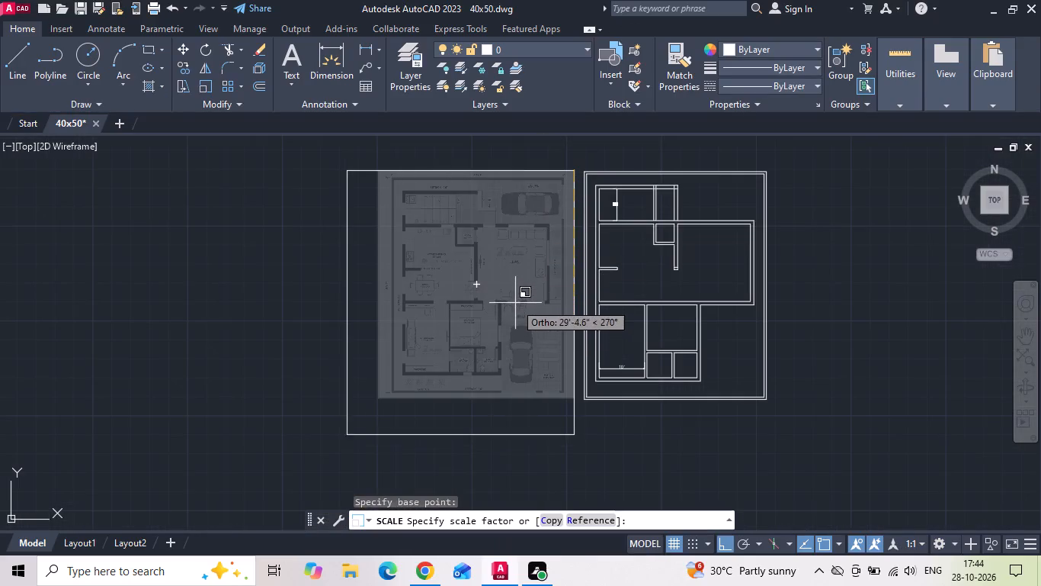
click(520, 294)
scroll(508, 207, up, 1)
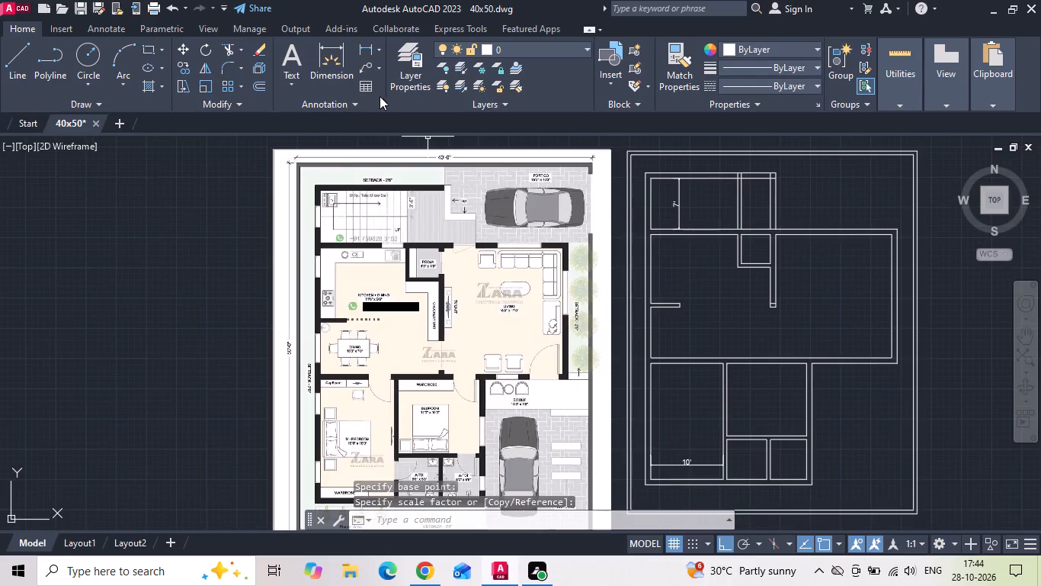
Measure the kitchen's clear width from its west wall to the pooja room wall in the rescaled reference image.
click(370, 50)
scroll(331, 243, up, 3)
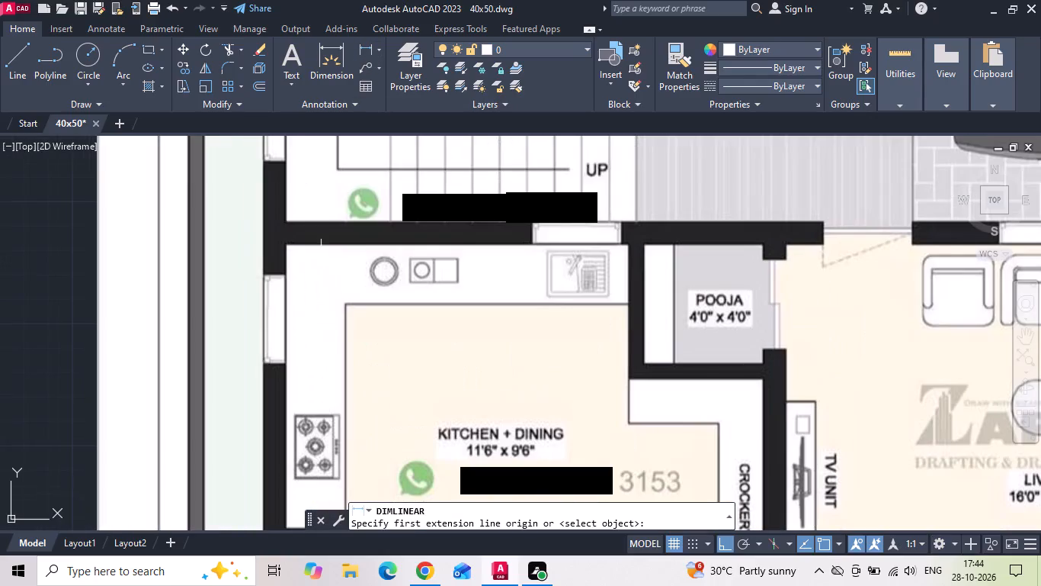
drag(287, 246, 294, 250)
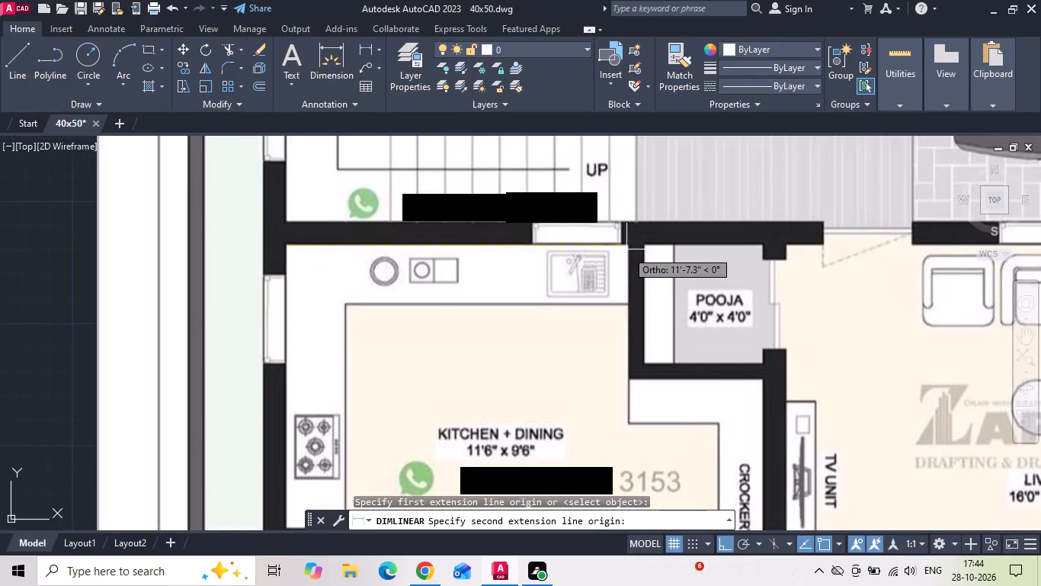
scroll(626, 250, down, 1)
key(Escape)
Measure the length of the short stub wall between kitchen and dining in the reference image.
scroll(476, 458, up, 2)
key(space)
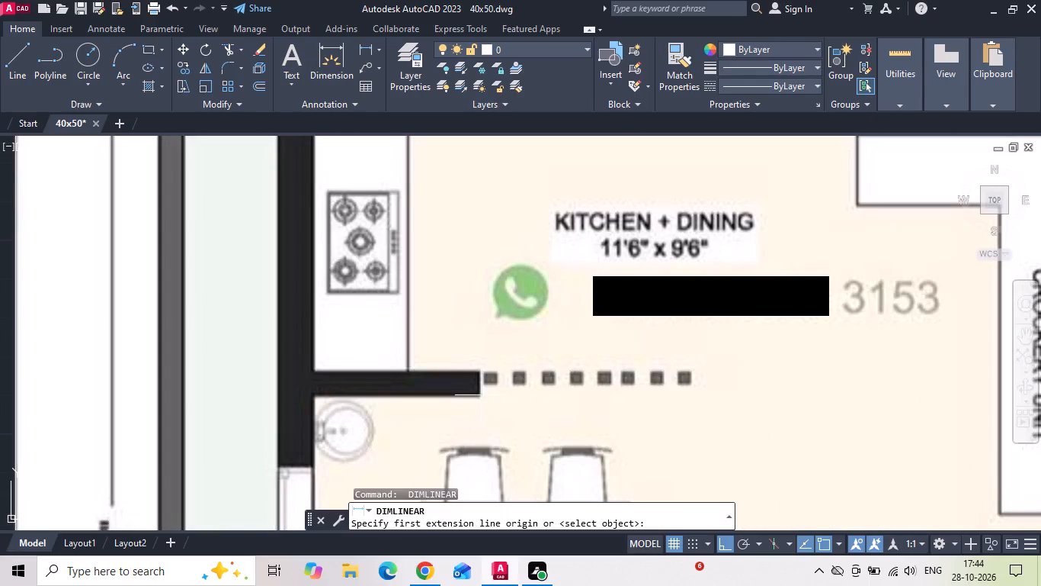
click(481, 395)
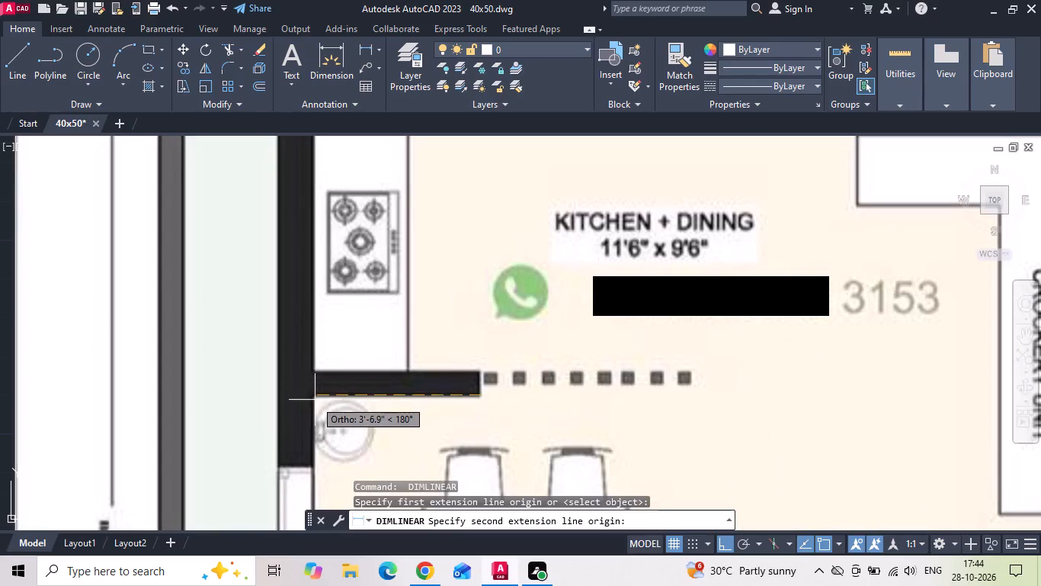
key(Escape)
scroll(312, 342, down, 3)
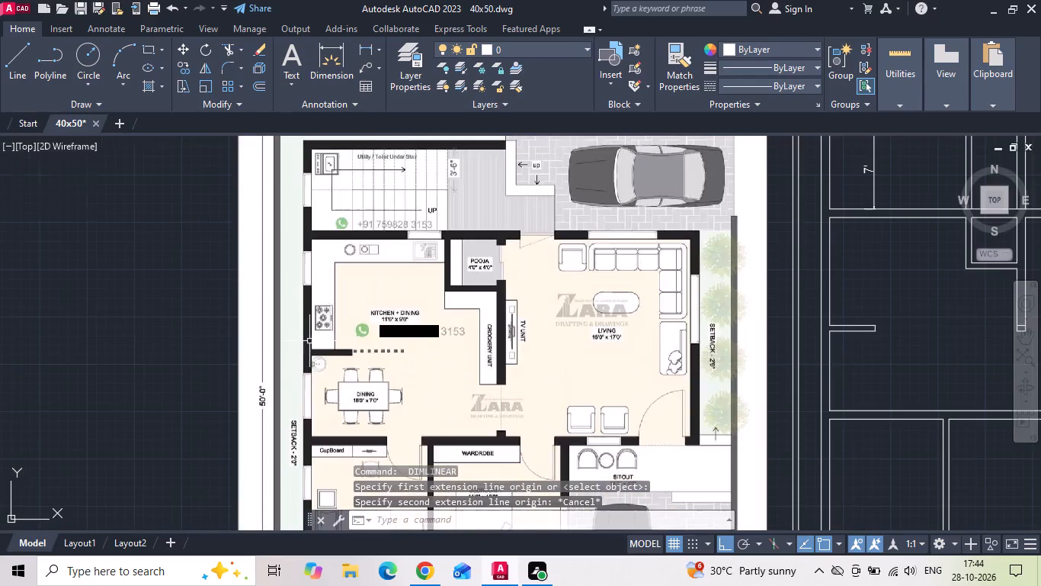
Measure the length of the kitchen-dining stub wall in the redrawn plan.
scroll(306, 338, down, 2)
scroll(479, 307, up, 1)
scroll(552, 370, up, 2)
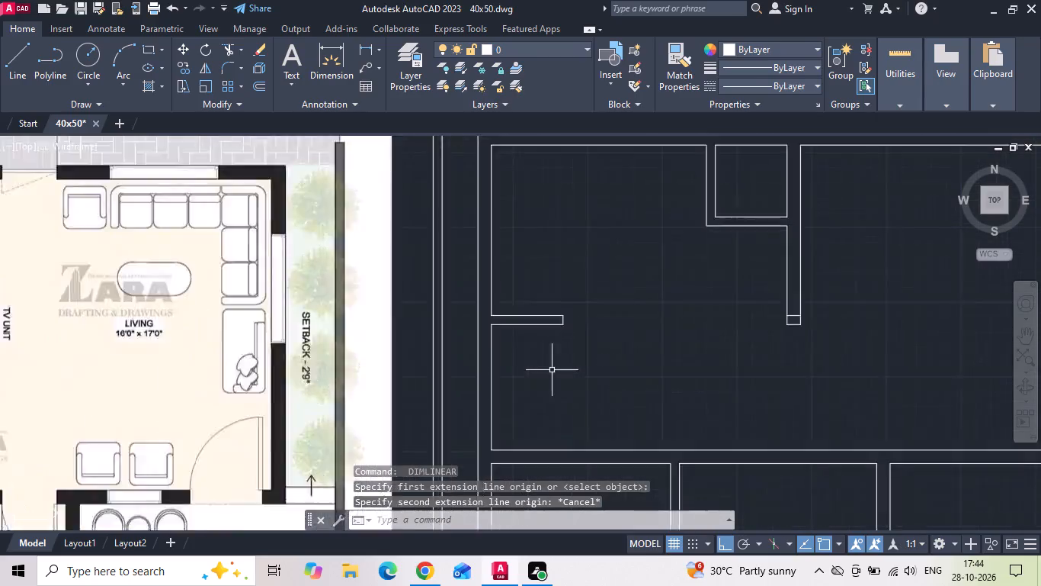
scroll(553, 370, up, 1)
click(365, 46)
scroll(543, 277, up, 1)
click(583, 312)
click(400, 314)
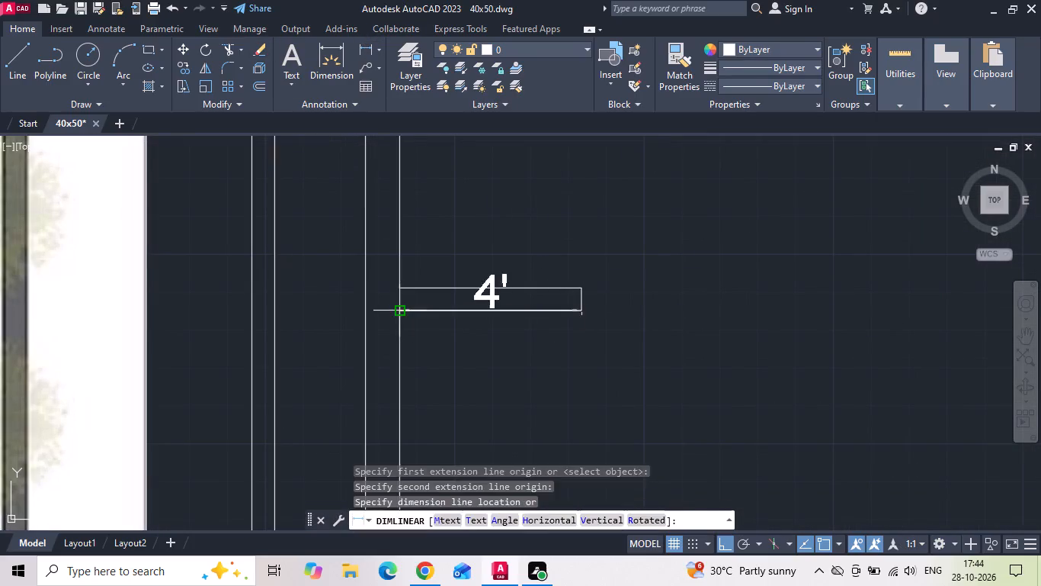
key(Escape)
Move the end line of the kitchen-dining stub wall 6" west.
scroll(543, 305, up, 2)
drag(659, 303, 618, 296)
click(553, 293)
right_click(574, 188)
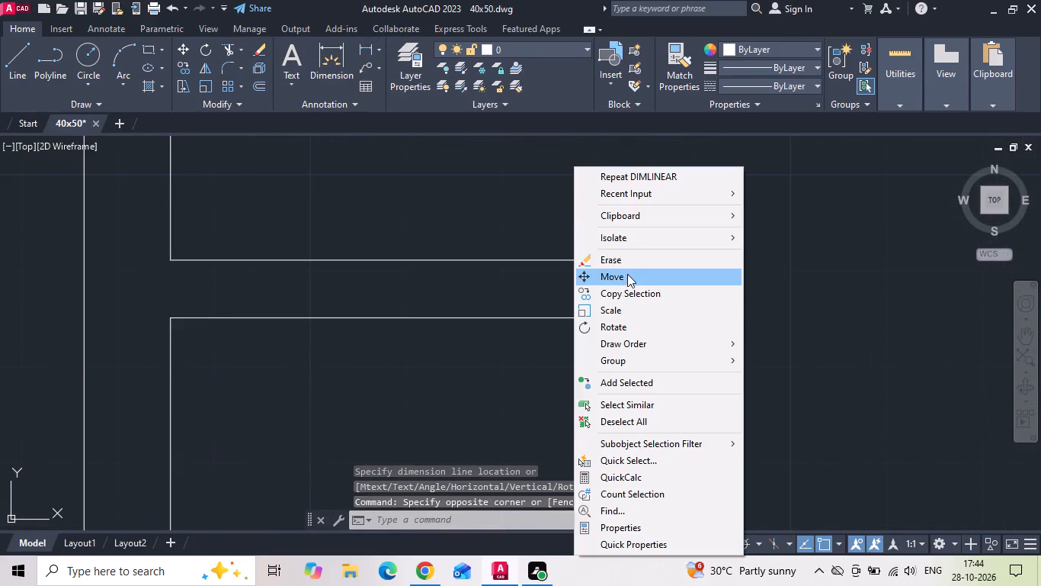
click(626, 278)
drag(799, 321, 780, 319)
text(6)
key(space)
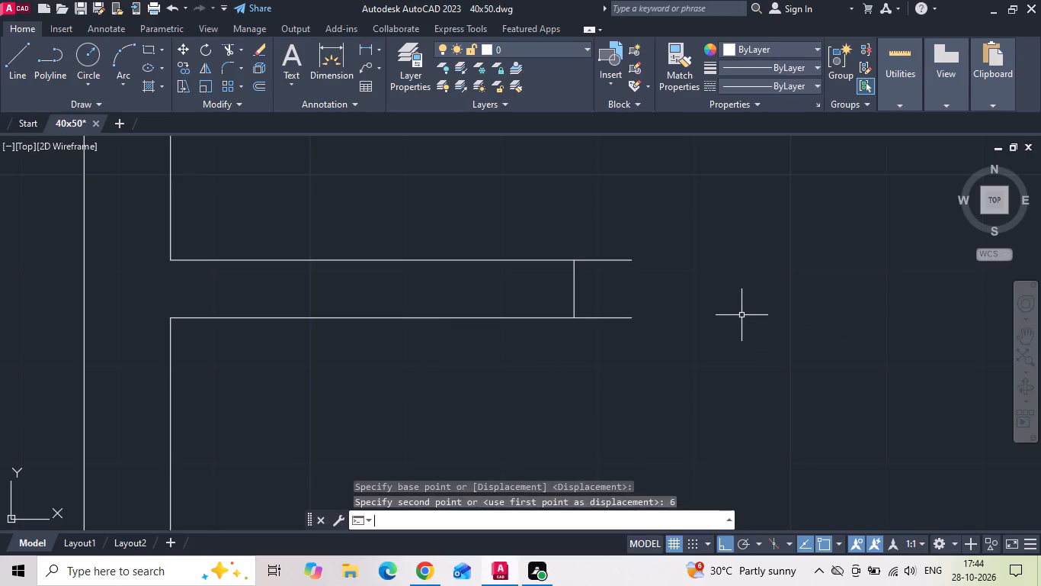
Trim the two stub wall lines that project east past the moved end line.
key(t)
key(r)
key(space)
drag(610, 354, 611, 258)
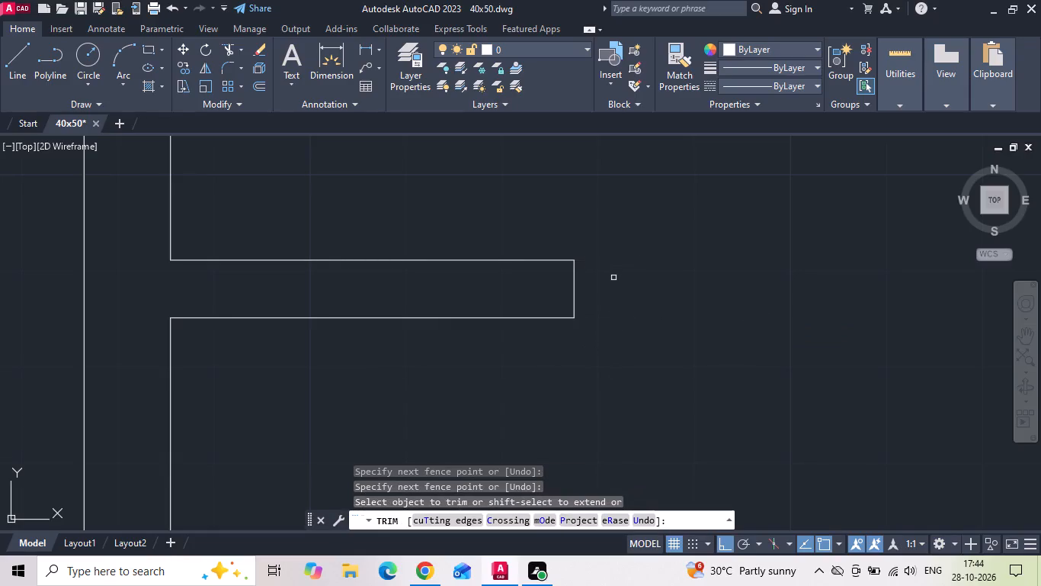
scroll(566, 267, up, 3)
key(Escape)
Measure the dining-living opening and the projection of the small wall nib south of it in the reference image.
scroll(553, 304, down, 9)
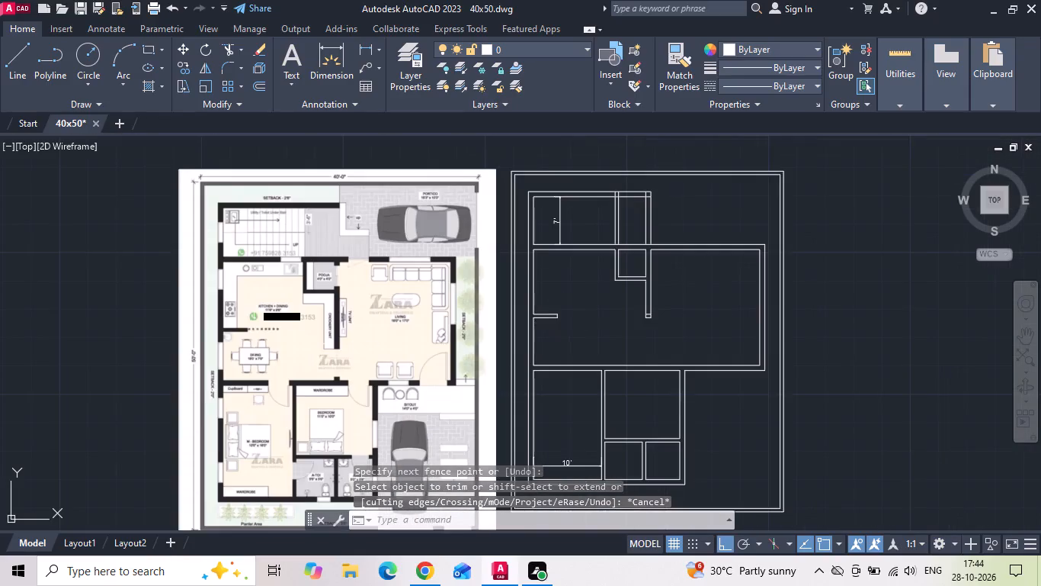
scroll(253, 336, up, 2)
click(362, 46)
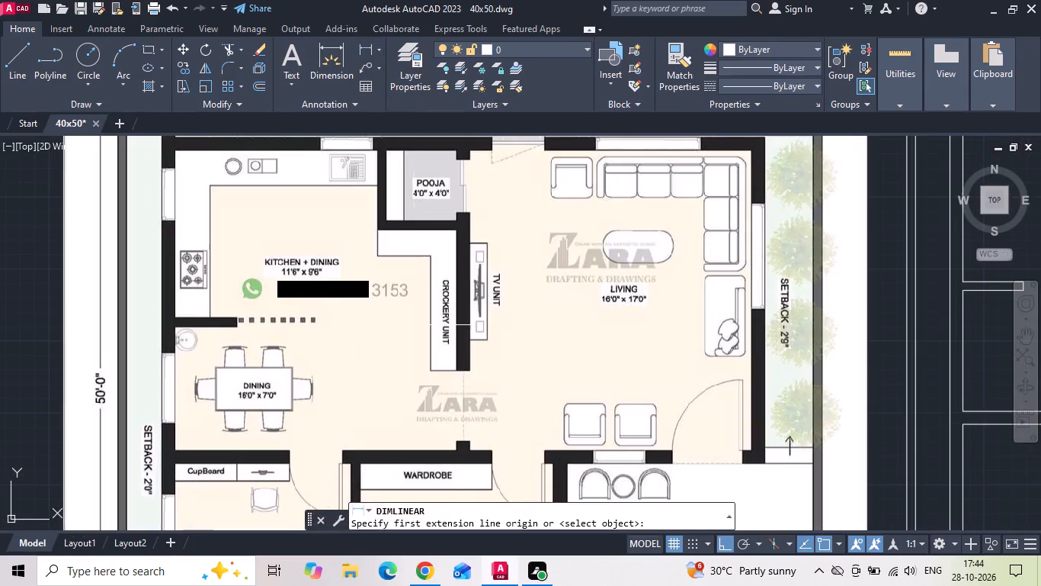
scroll(470, 440, up, 1)
click(466, 439)
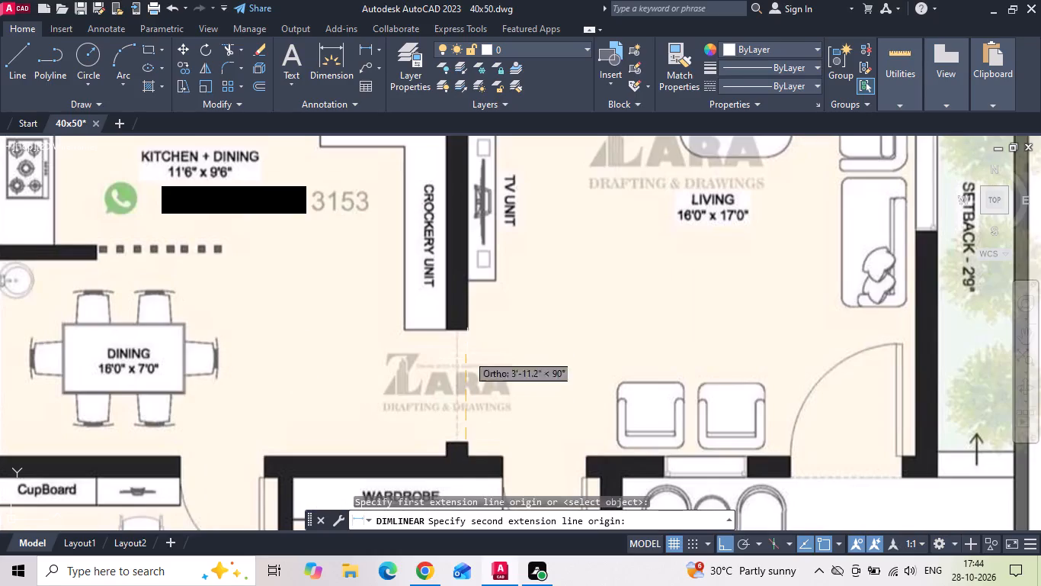
scroll(464, 478, up, 2)
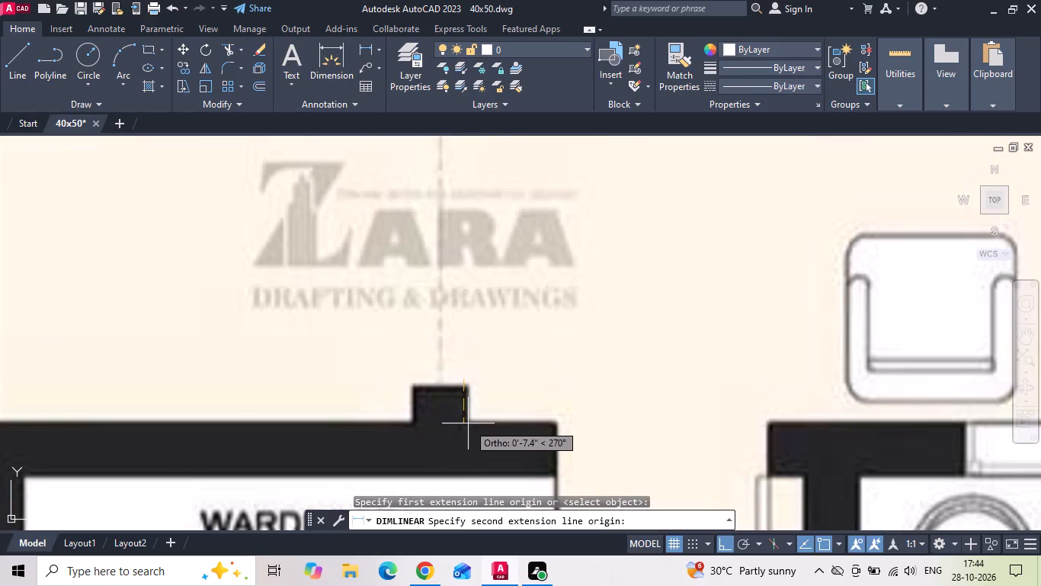
key(Escape)
Extend both lines of the living room's west wall south to the bedrooms' north wall.
scroll(379, 375, down, 3)
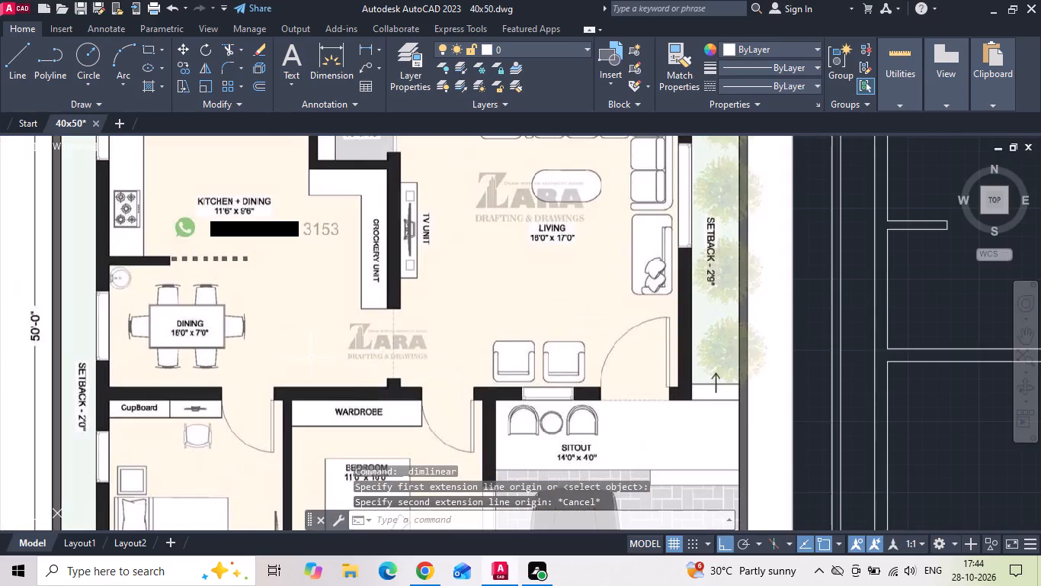
scroll(306, 358, down, 2)
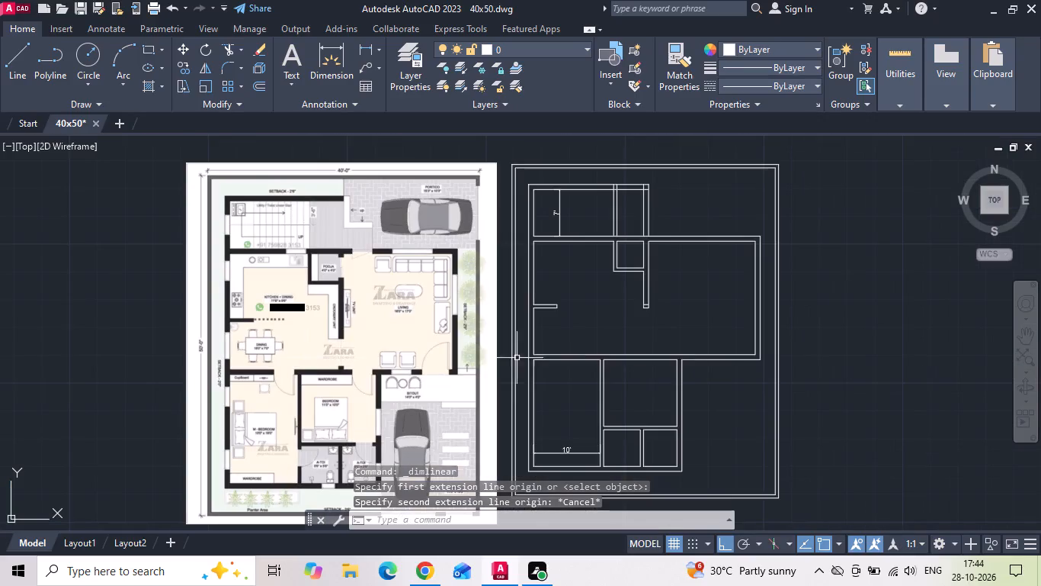
scroll(651, 348, up, 2)
text(ex)
key(space)
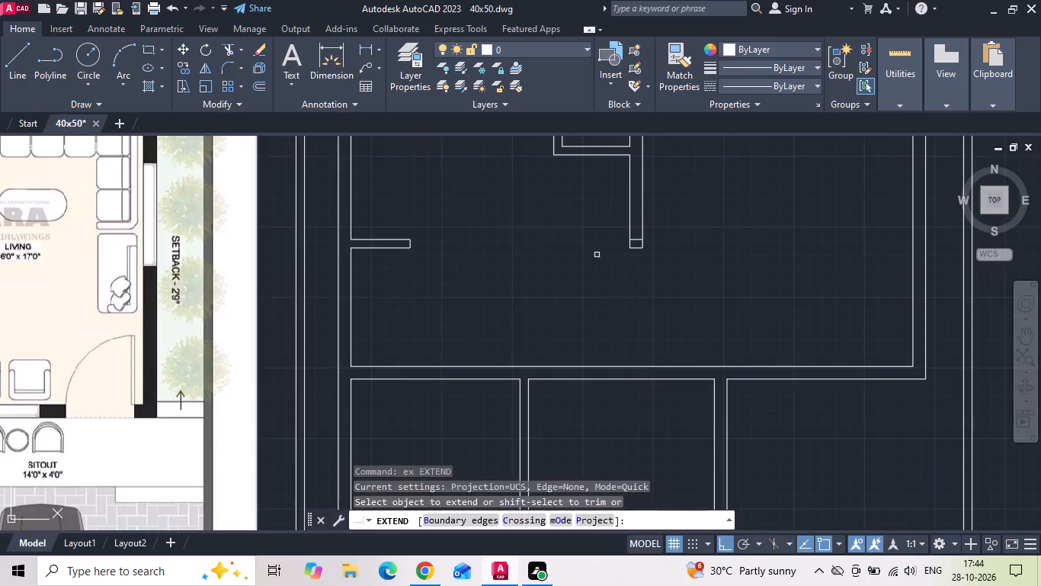
drag(605, 219, 687, 229)
key(Escape)
Offset the inner line of the dining and living rooms' south wall 6" north.
text(o)
key(space)
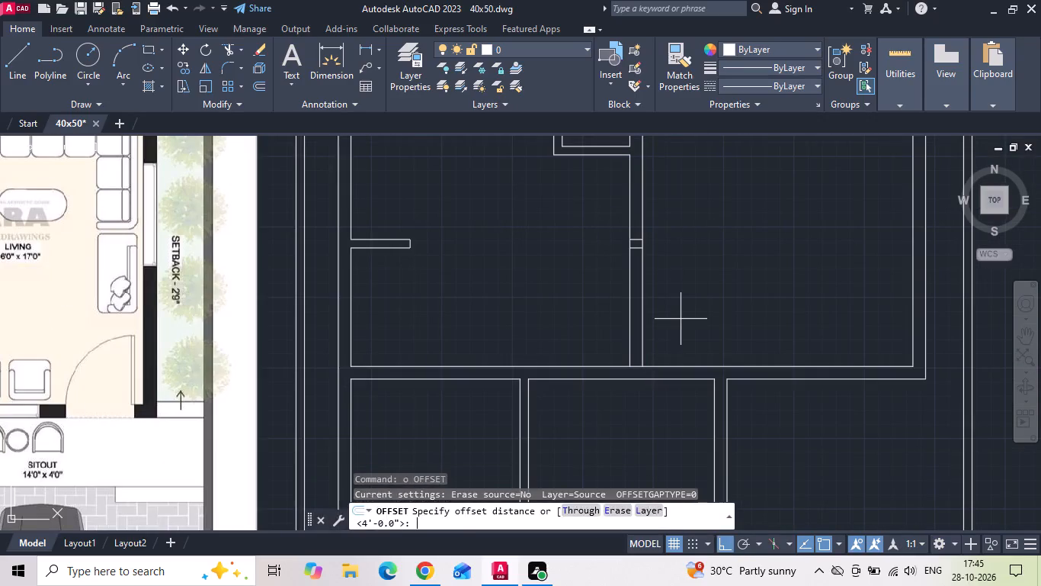
text(6)
key(space)
click(674, 365)
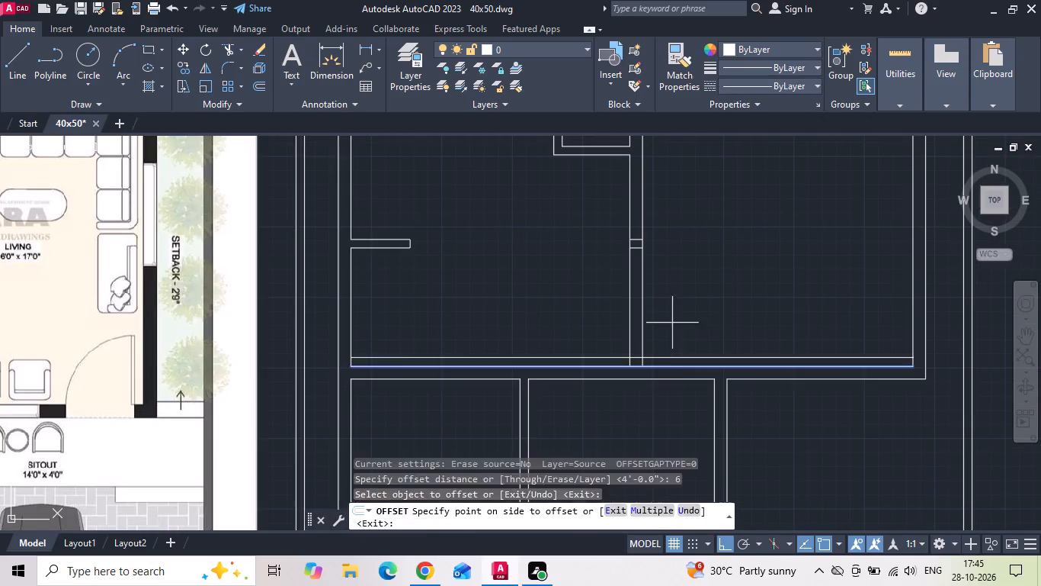
click(672, 323)
key(Escape)
Offset the new 6" line 4' north to mark the dining-living opening.
text(o)
key(space)
text(4')
key(Return)
drag(664, 359, 661, 349)
click(668, 314)
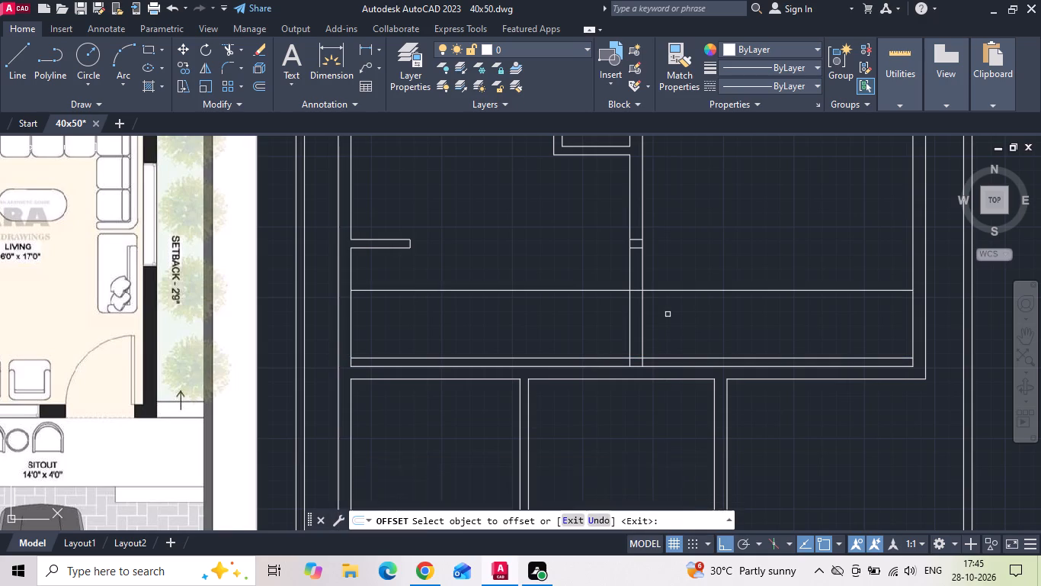
key(Escape)
Trim the dividing wall between the two offset lines and the offset lines on both sides, forming a 4' opening and a 6" nib.
key(F8)
text(tr)
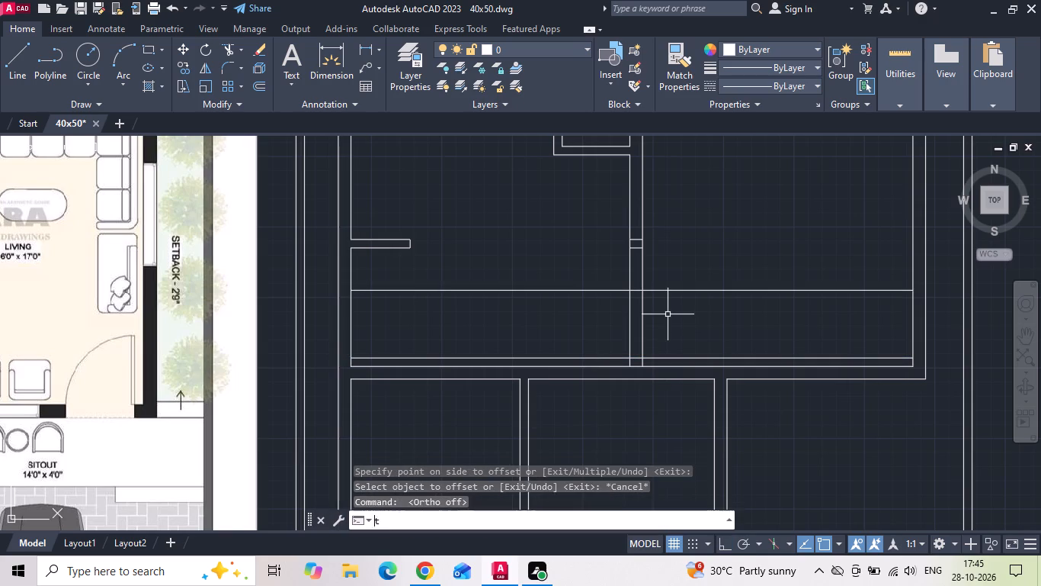
key(space)
key(space)
drag(586, 323, 700, 235)
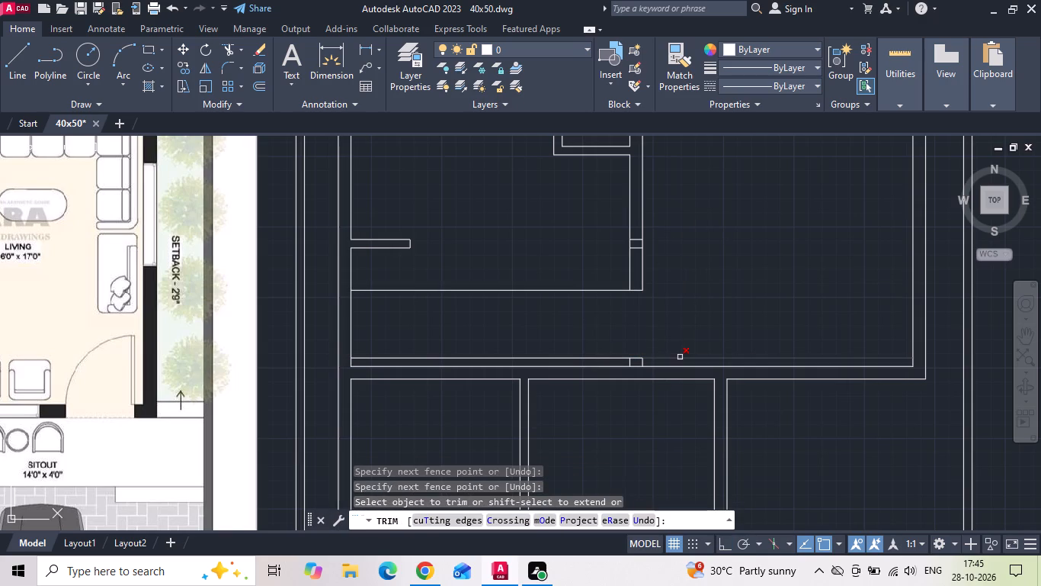
click(680, 357)
click(601, 356)
drag(598, 353, 581, 253)
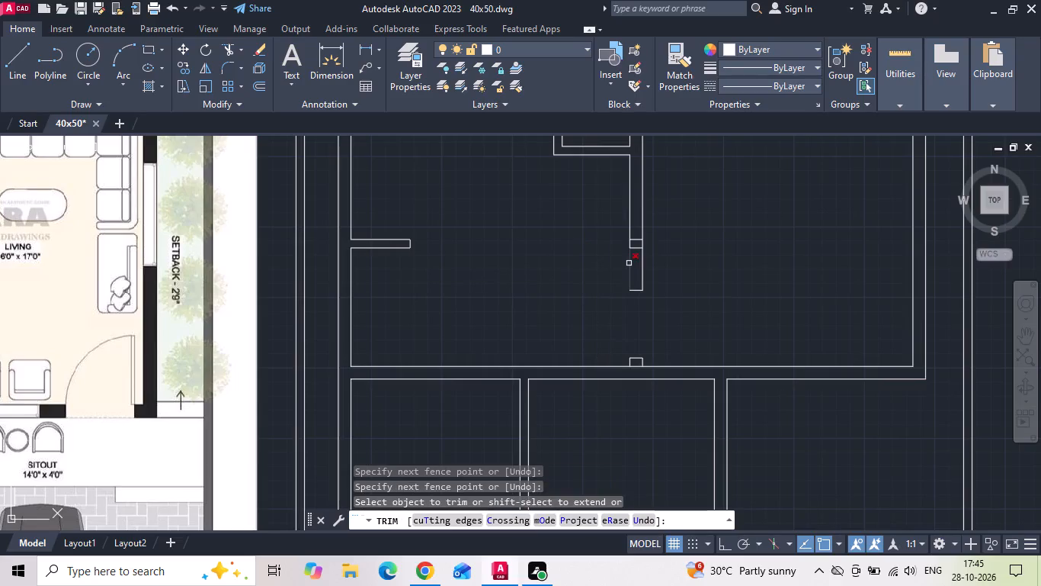
Trim the leftover cross lines inside the dividing wall and the line across the nib's base.
click(637, 255)
click(638, 230)
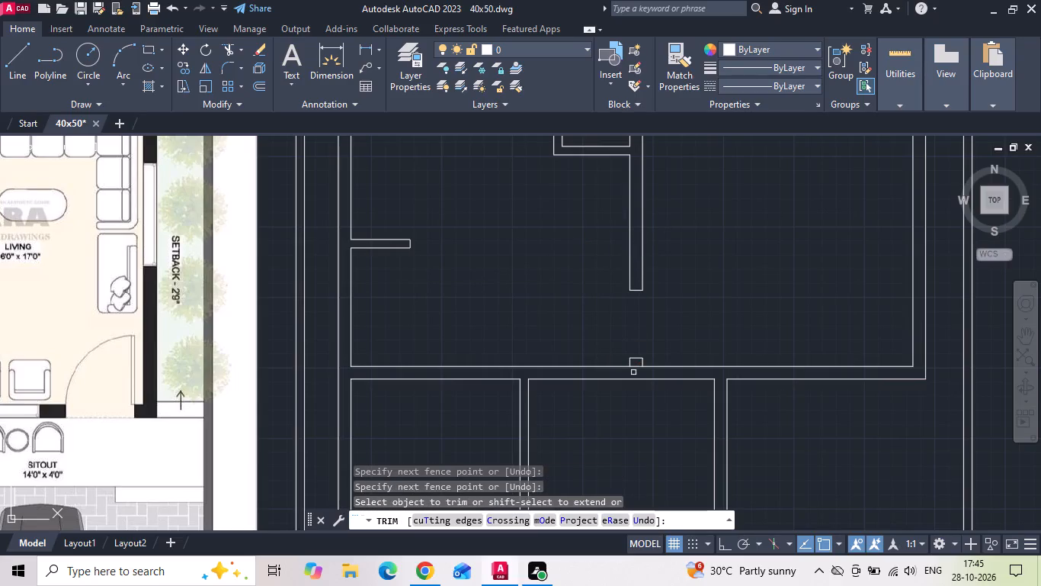
click(636, 365)
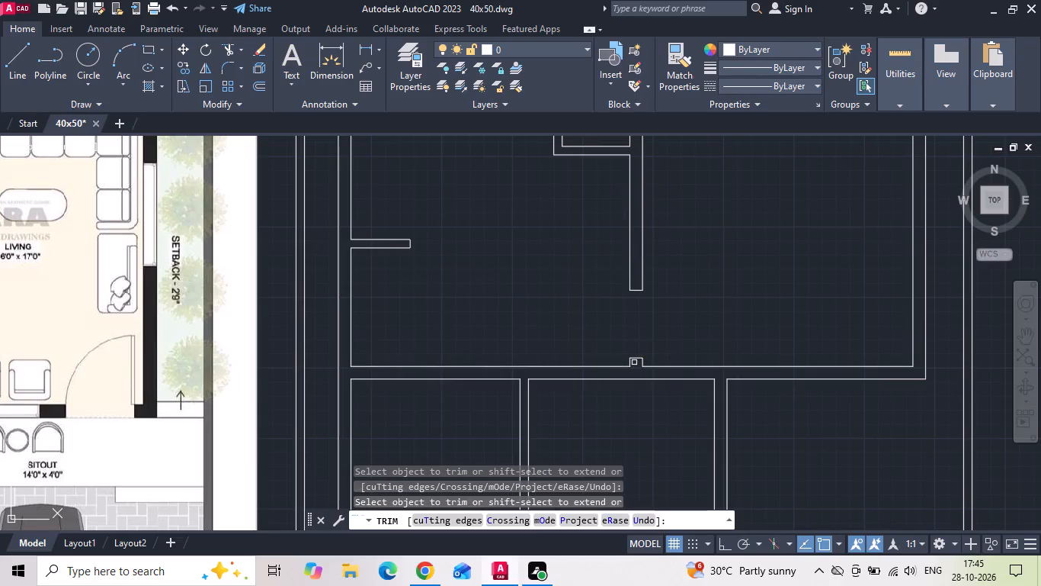
key(Escape)
Save the drawing.
scroll(630, 360, down, 1)
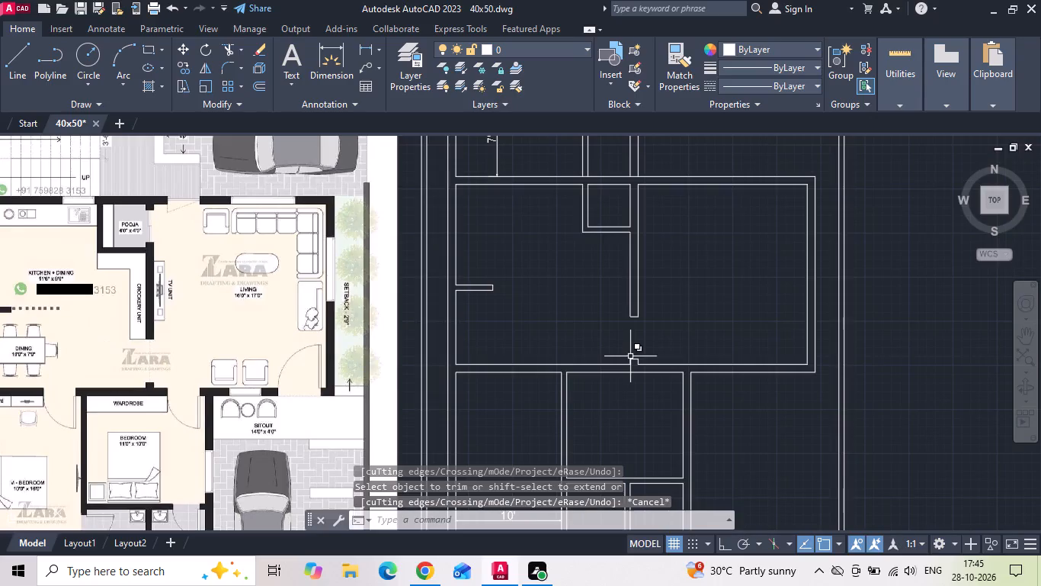
key(Escape)
key(ctrl+s)
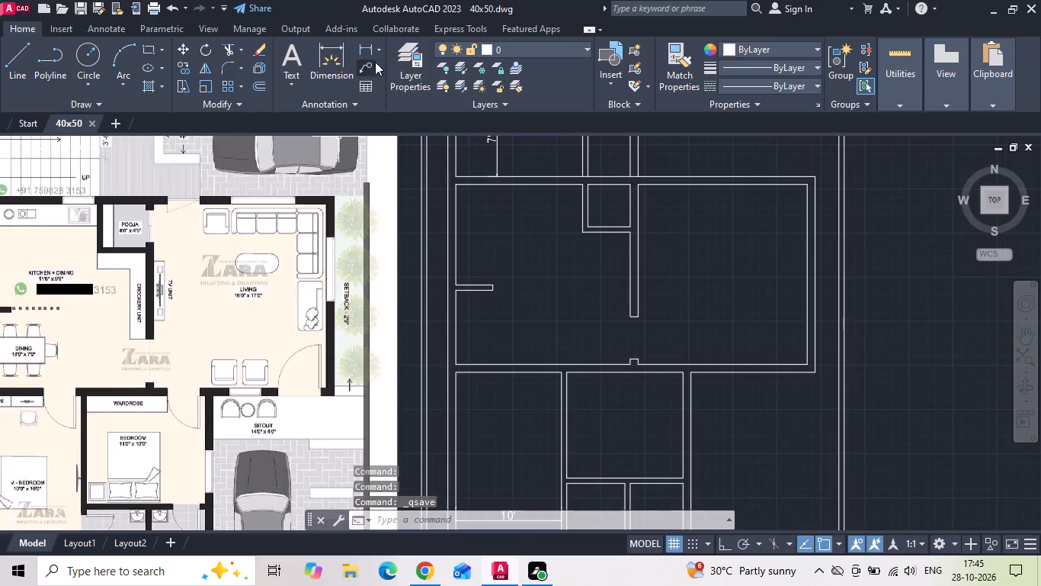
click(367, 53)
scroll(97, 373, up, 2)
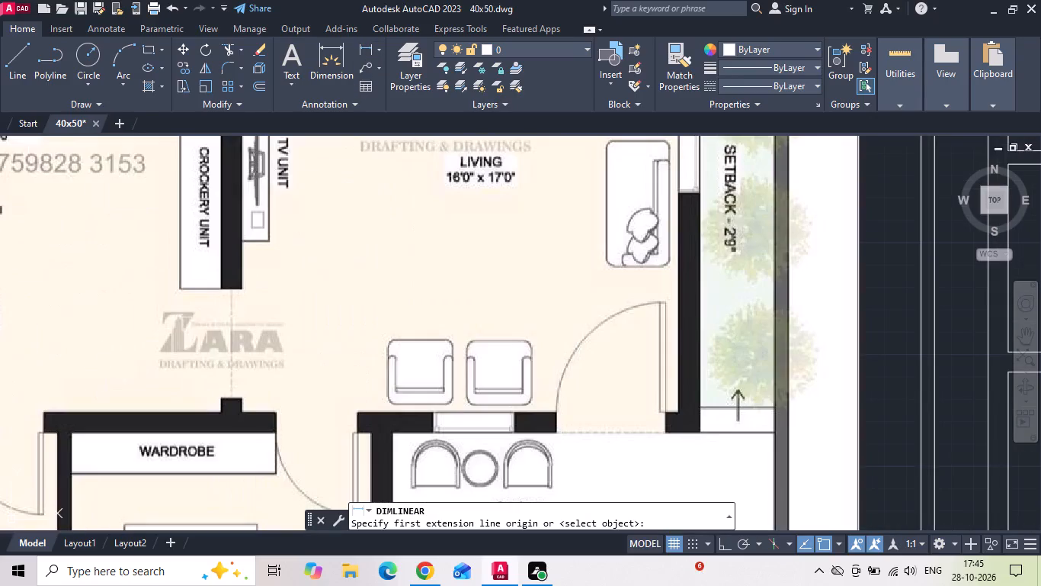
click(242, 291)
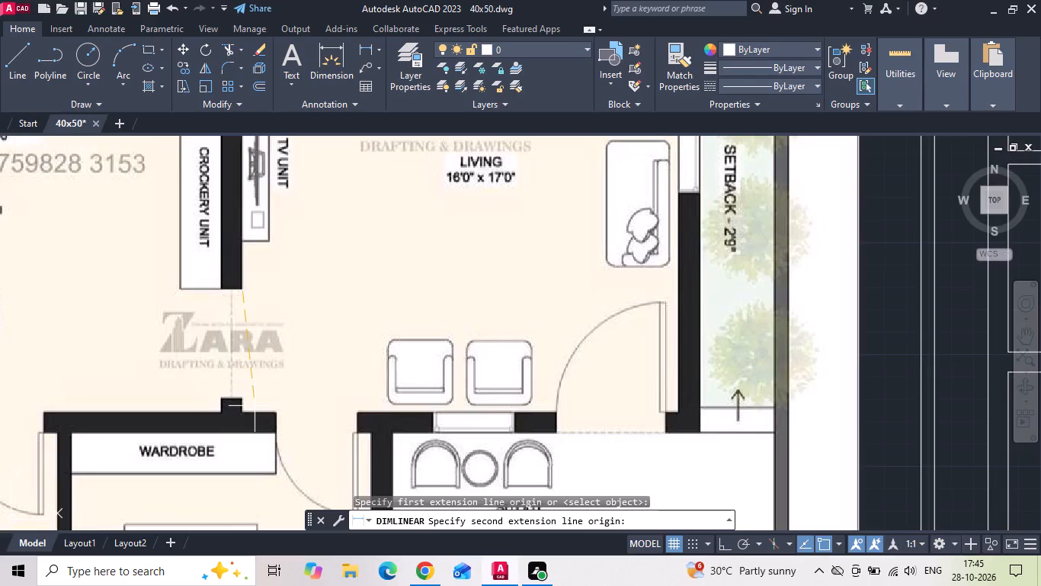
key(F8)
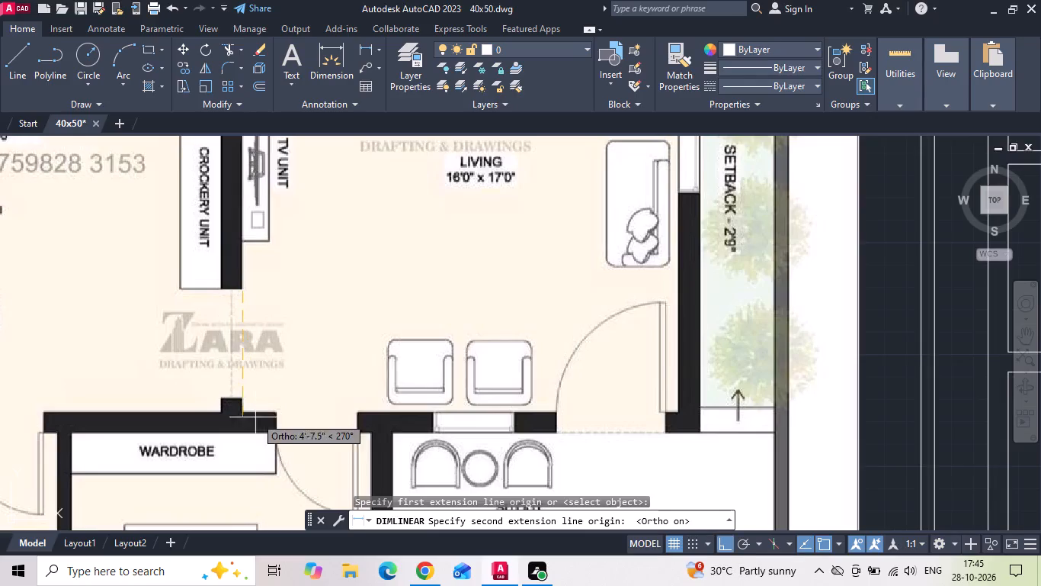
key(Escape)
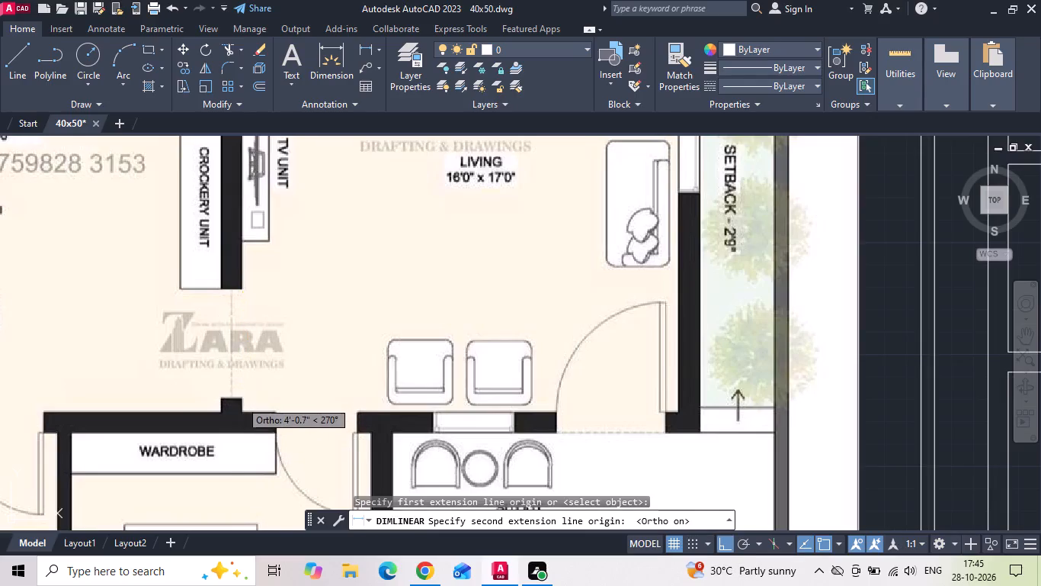
Examine the master bedroom and bedroom door openings in the reference plan.
scroll(287, 366, down, 3)
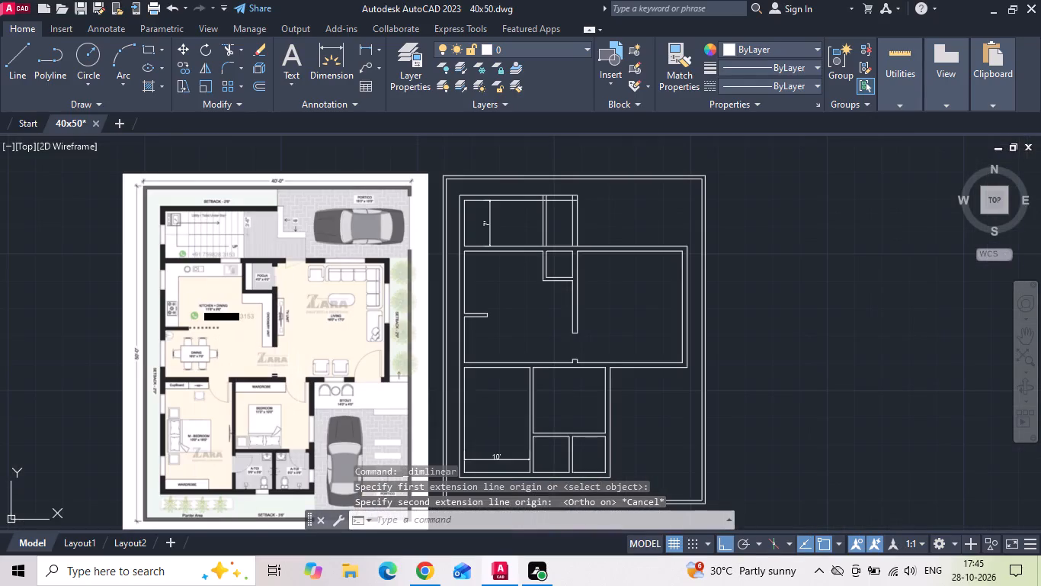
middle_drag(298, 375, 317, 326)
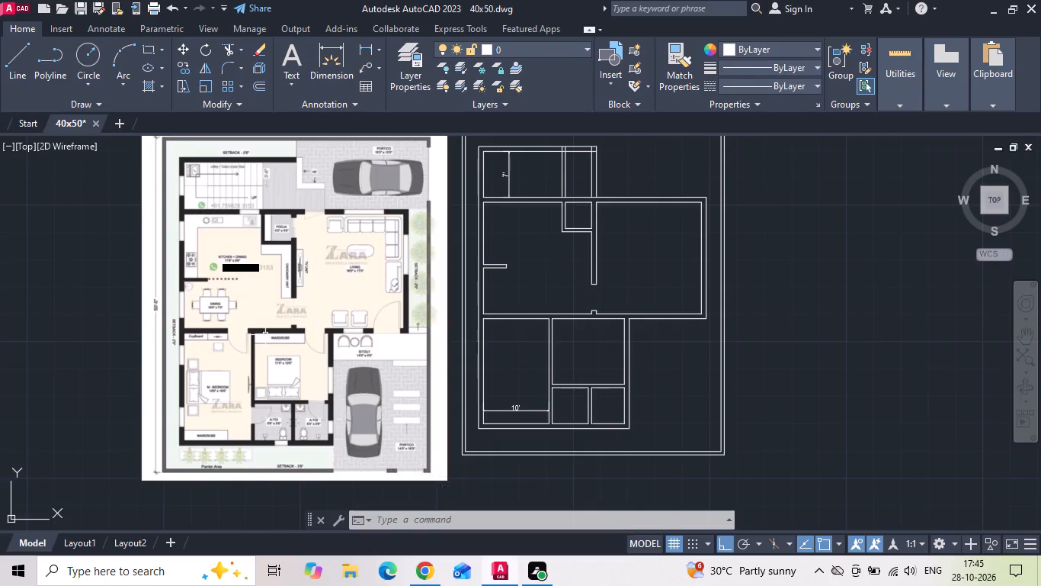
middle_drag(226, 358, 303, 311)
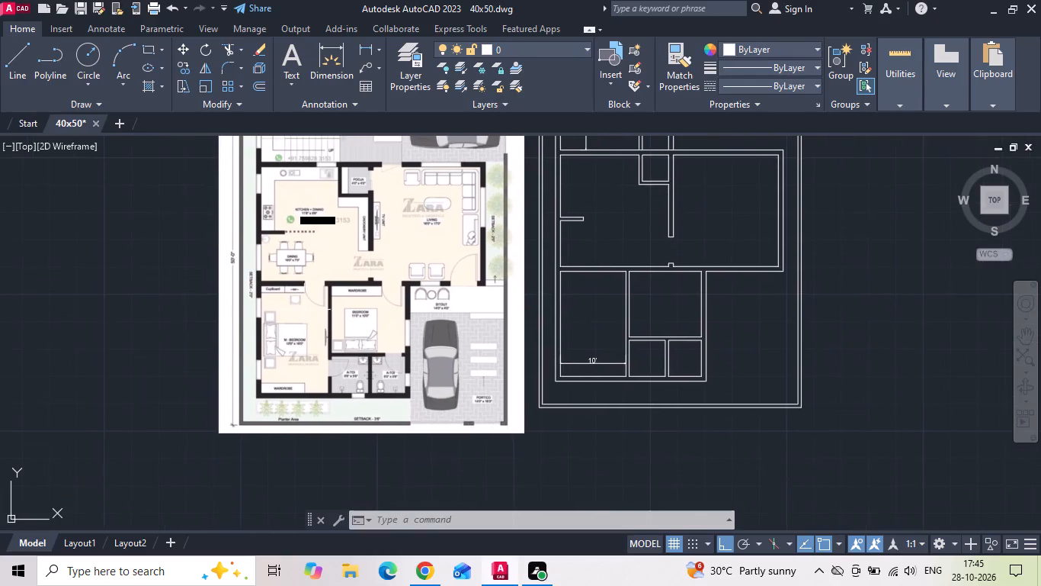
scroll(328, 328, up, 2)
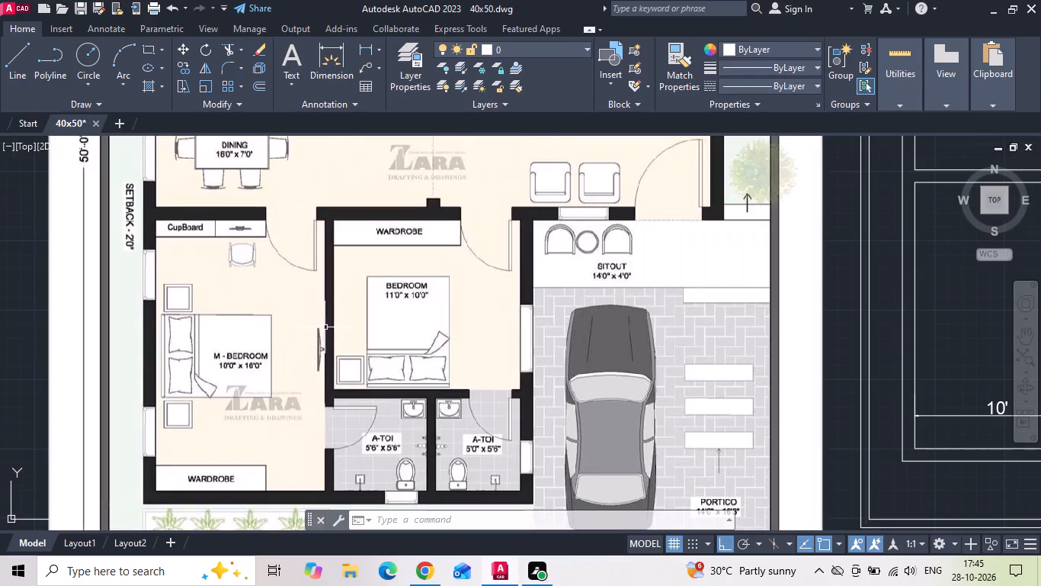
scroll(290, 204, up, 2)
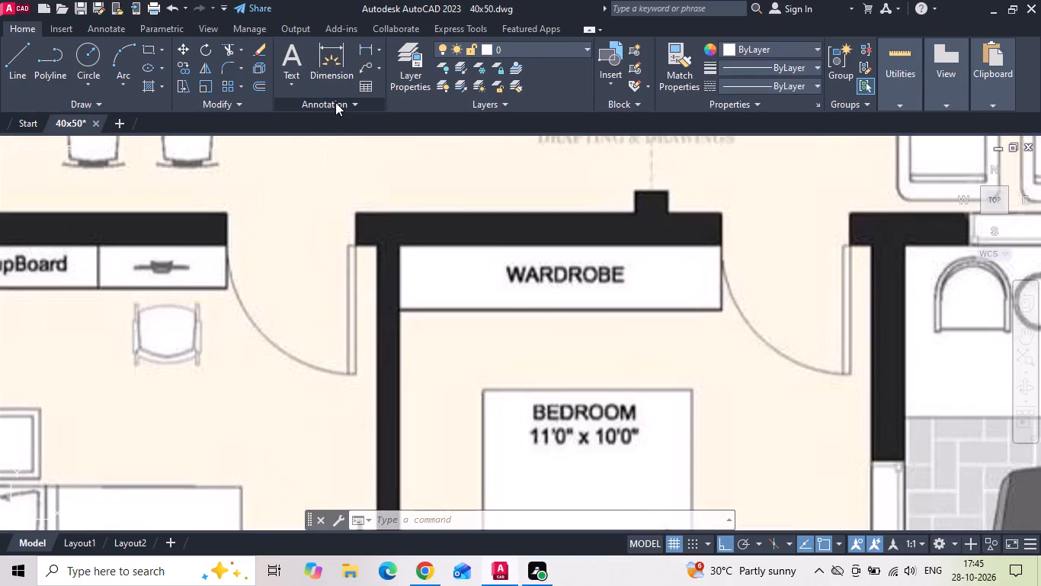
scroll(320, 210, down, 3)
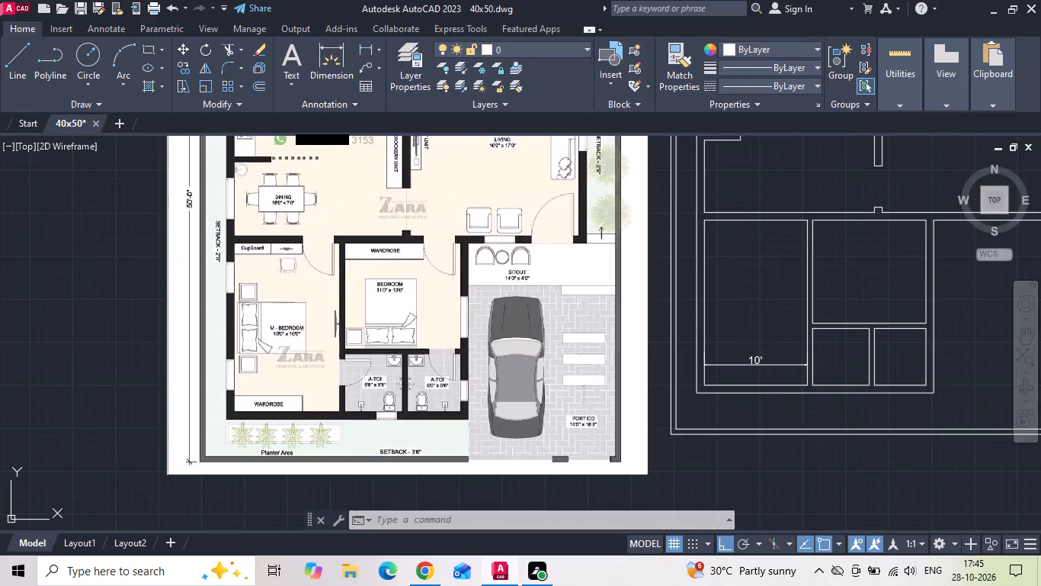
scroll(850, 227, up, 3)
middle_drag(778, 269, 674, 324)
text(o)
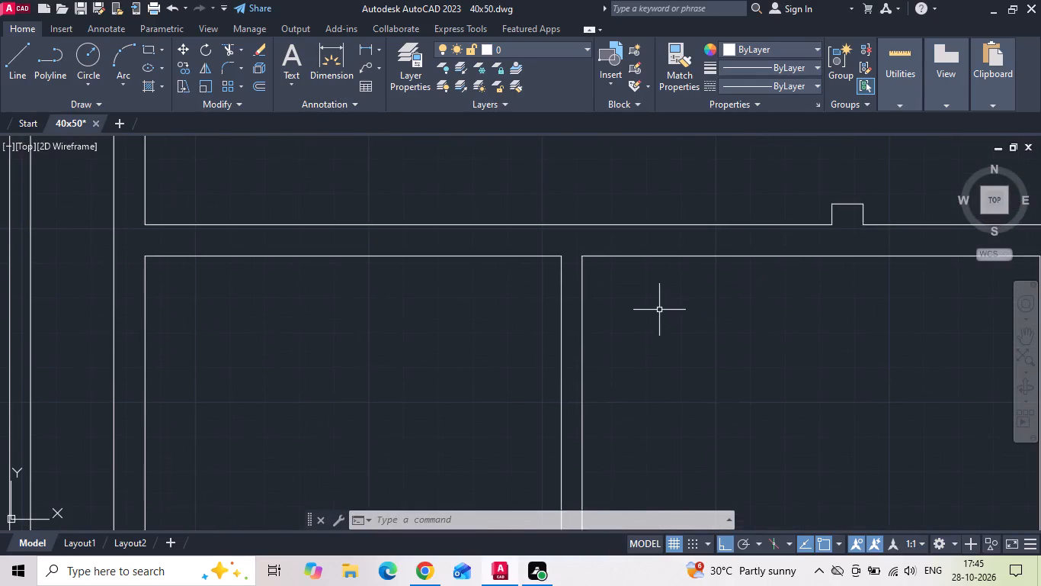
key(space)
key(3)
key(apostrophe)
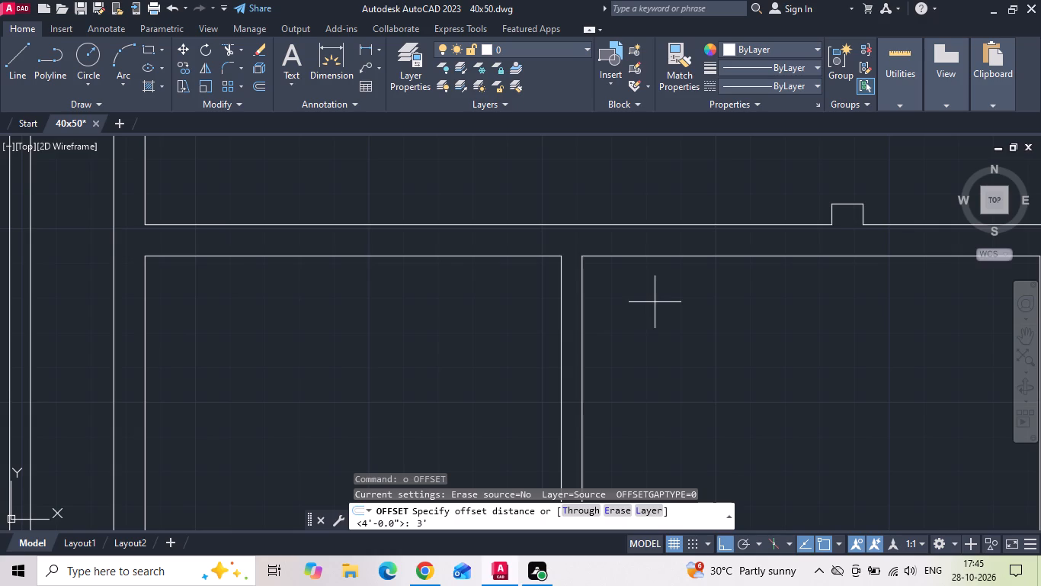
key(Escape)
Offset the master bedroom's east wall line 6" west, and offset that new line 3' further west to mark the door opening.
text(o)
key(space)
key(6)
key(Return)
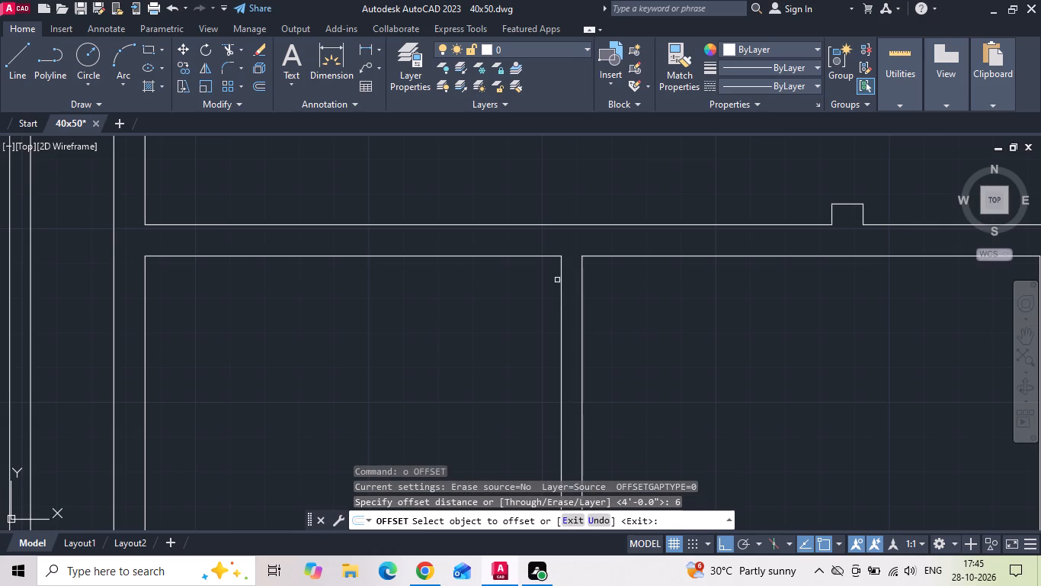
drag(562, 272, 526, 283)
click(438, 301)
key(Escape)
text(o 3')
key(Return)
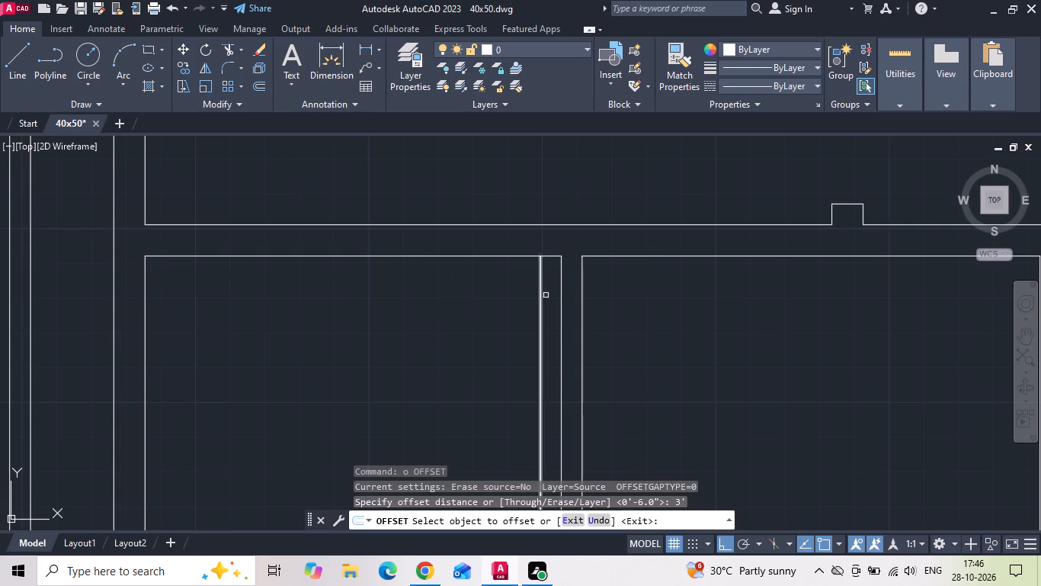
drag(541, 291, 517, 298)
click(482, 304)
key(Escape)
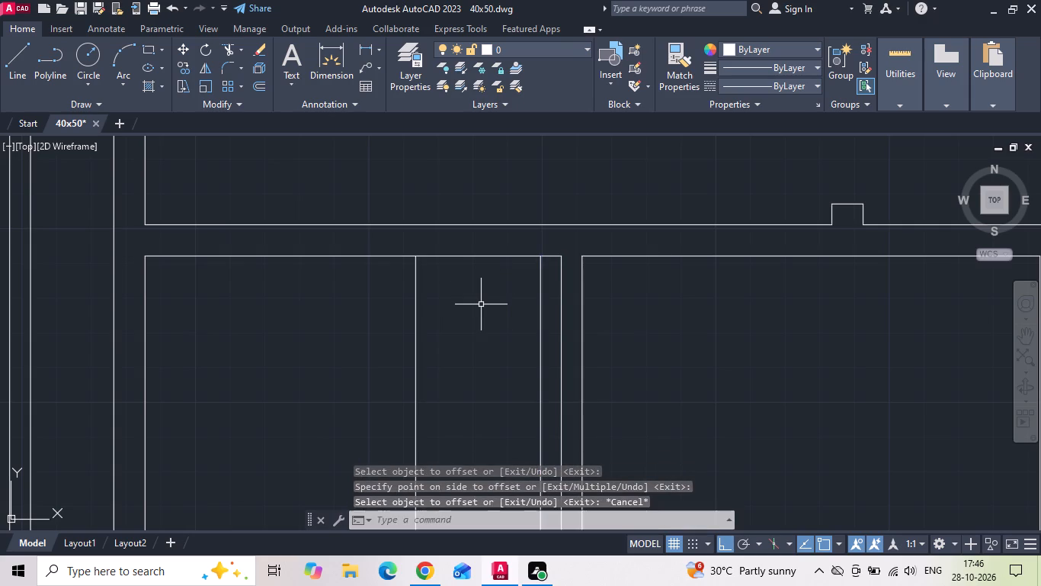
Extend the two master bedroom door lines north across the wall below the dining area.
text(ex)
key(space)
drag(410, 329, 547, 341)
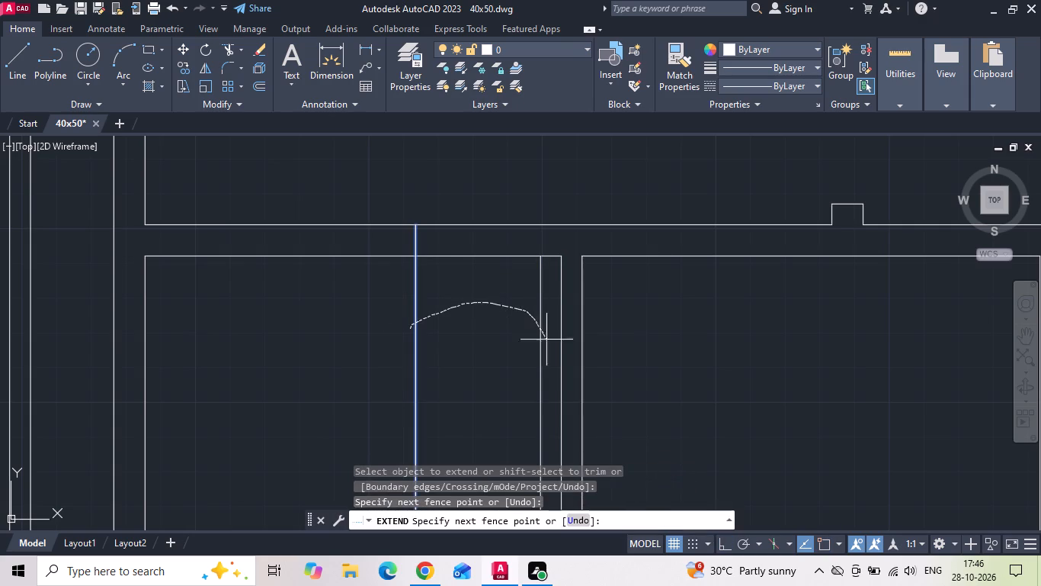
drag(547, 341, 553, 351)
key(Escape)
Trim the wall between the two door lines and their leftover lengths inside the master bedroom, forming a 3' door opening.
key(t)
key(r)
key(space)
drag(501, 325, 466, 320)
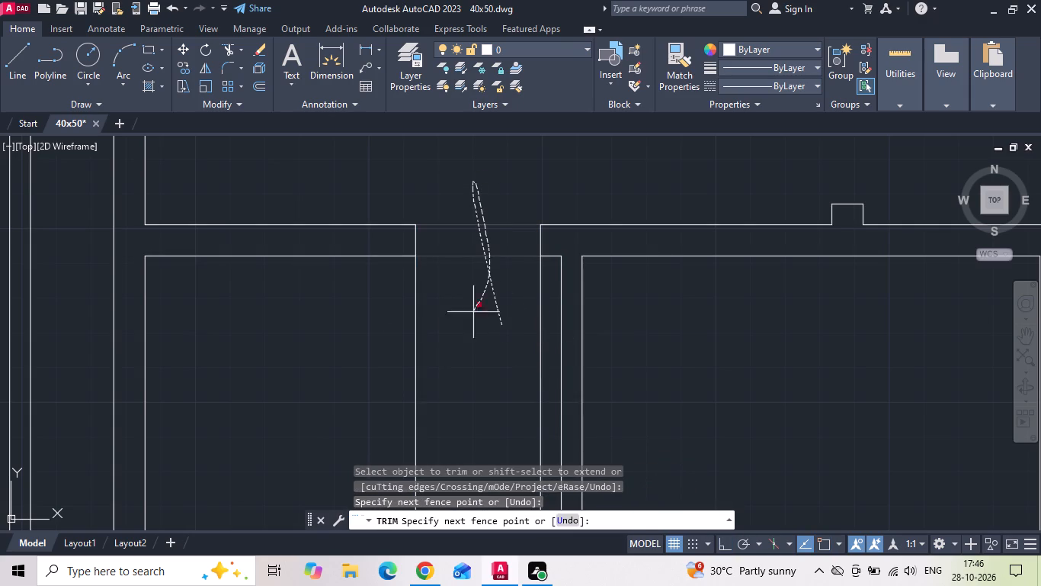
drag(466, 320, 543, 401)
scroll(515, 369, down, 3)
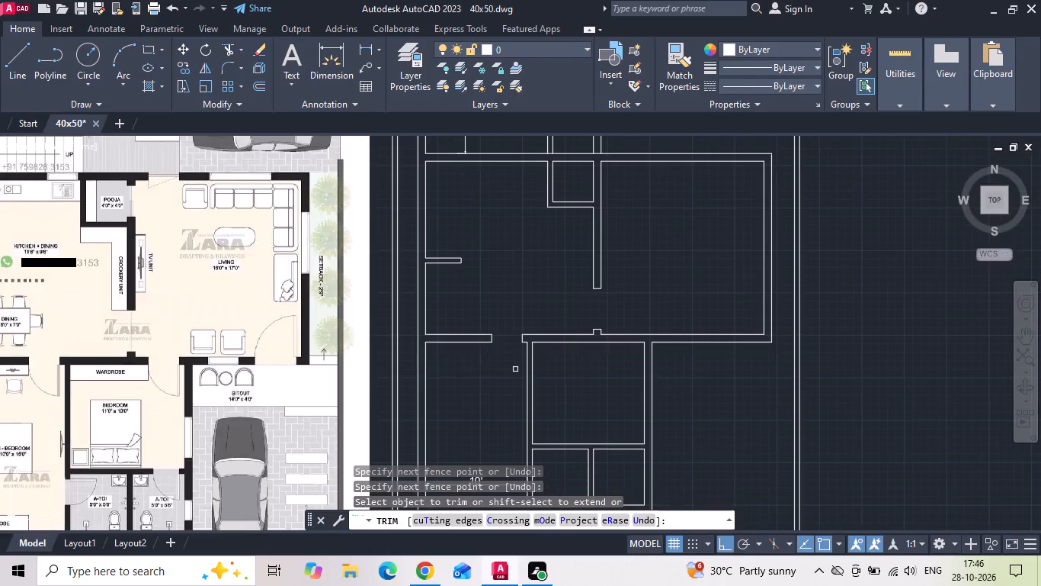
key(Escape)
Offset the second bedroom's east inner wall line 3'6" west to mark the far side of its door opening.
scroll(644, 349, up, 2)
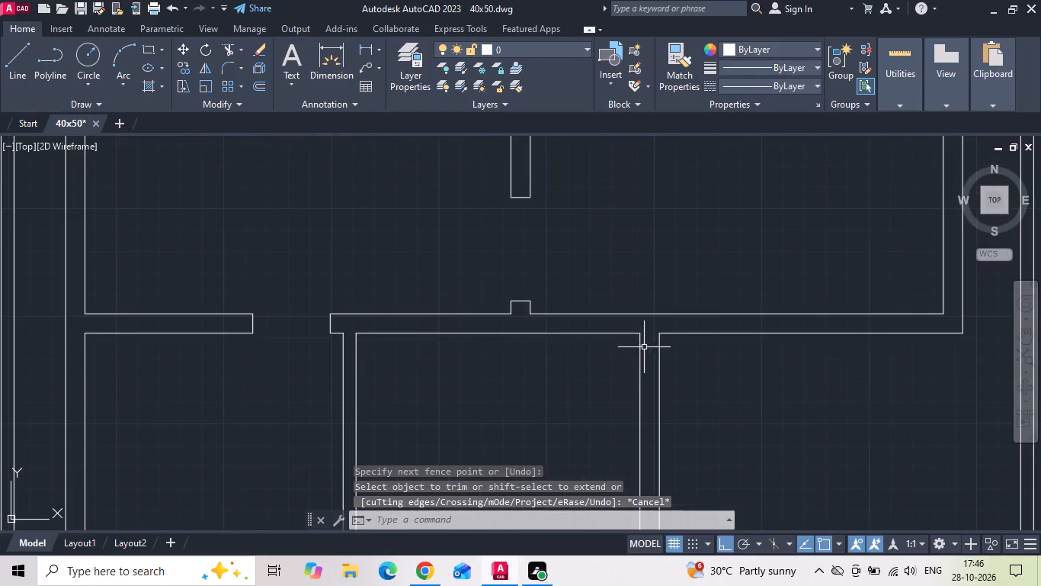
text(o)
key(space)
key(3)
key(apostrophe)
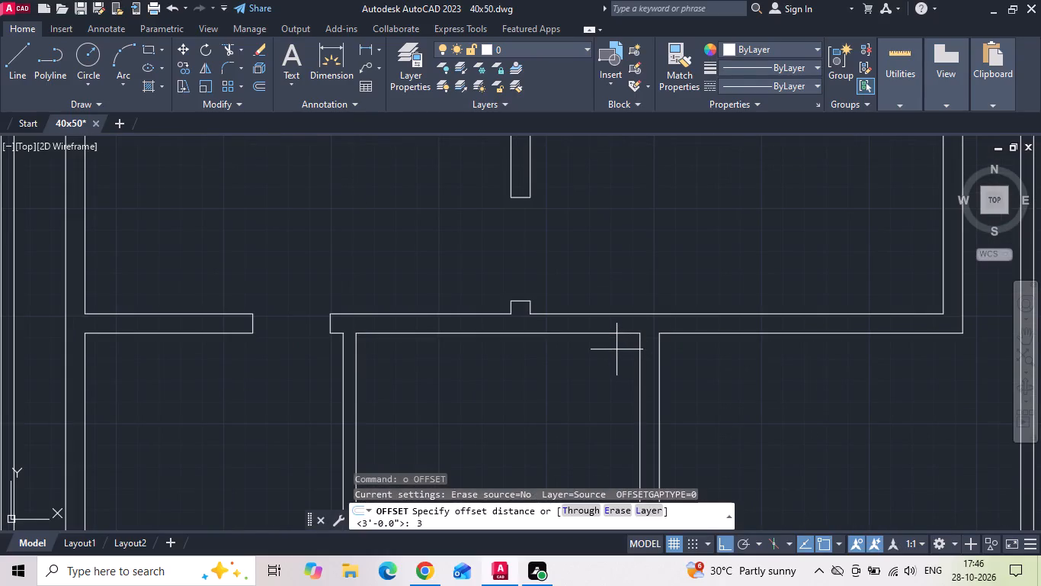
key(6)
key(space)
drag(639, 353, 629, 362)
click(574, 383)
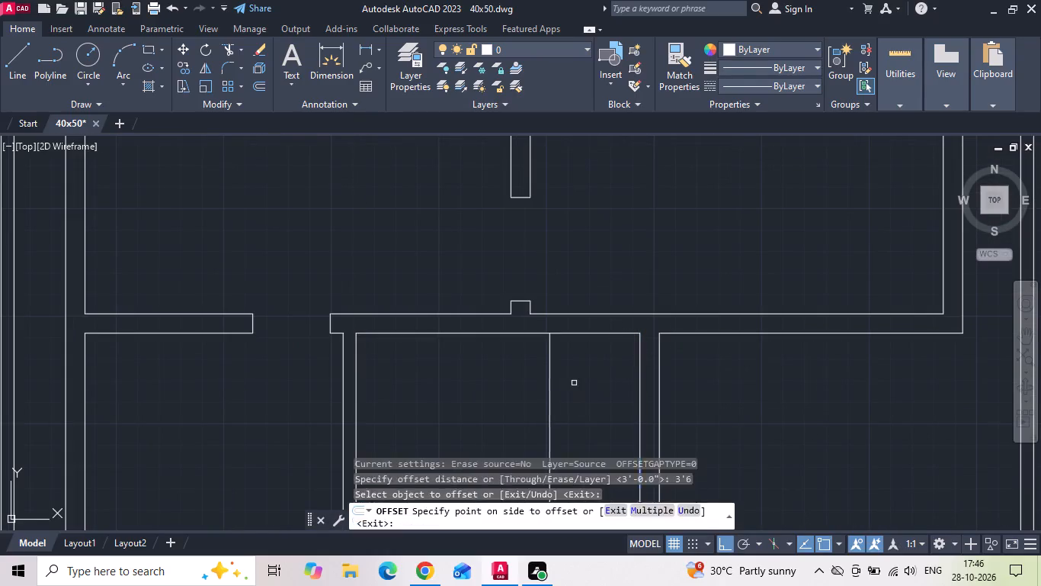
key(Escape)
Offset the second bedroom's east inner wall line 6" west to mark the near side of its door opening.
key(o)
key(space)
key(6)
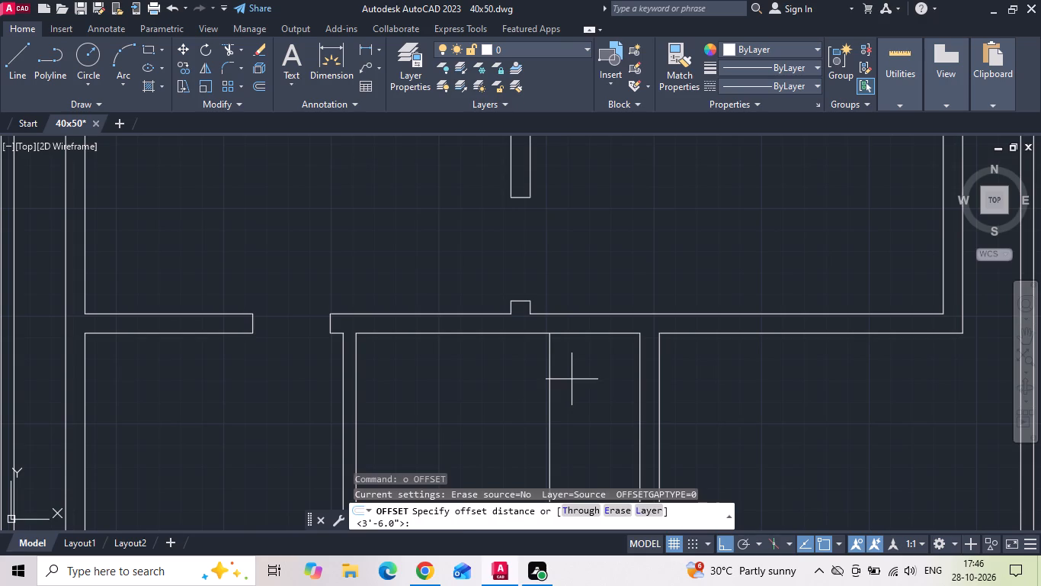
key(space)
click(639, 370)
click(607, 364)
key(Escape)
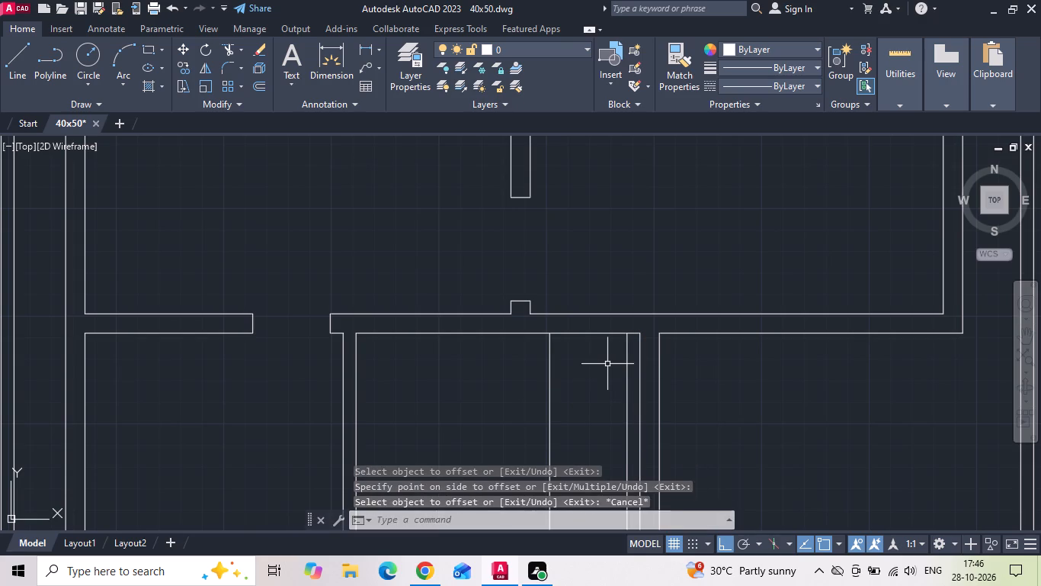
Extend the two second-bedroom door lines north across the wall below the living area.
text(exx)
key(space)
key(Escape)
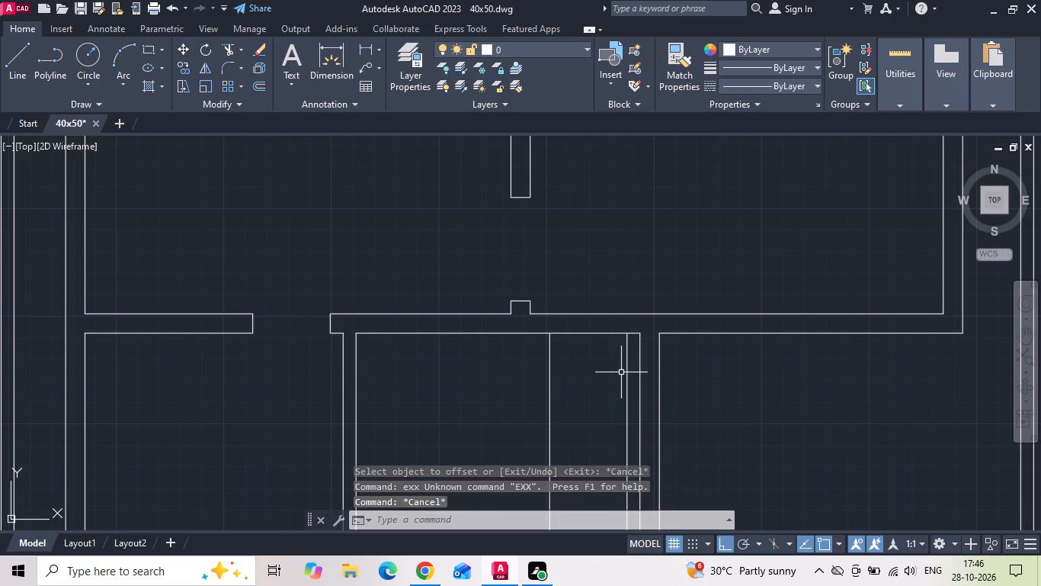
text(ex)
key(space)
key(space)
click(634, 378)
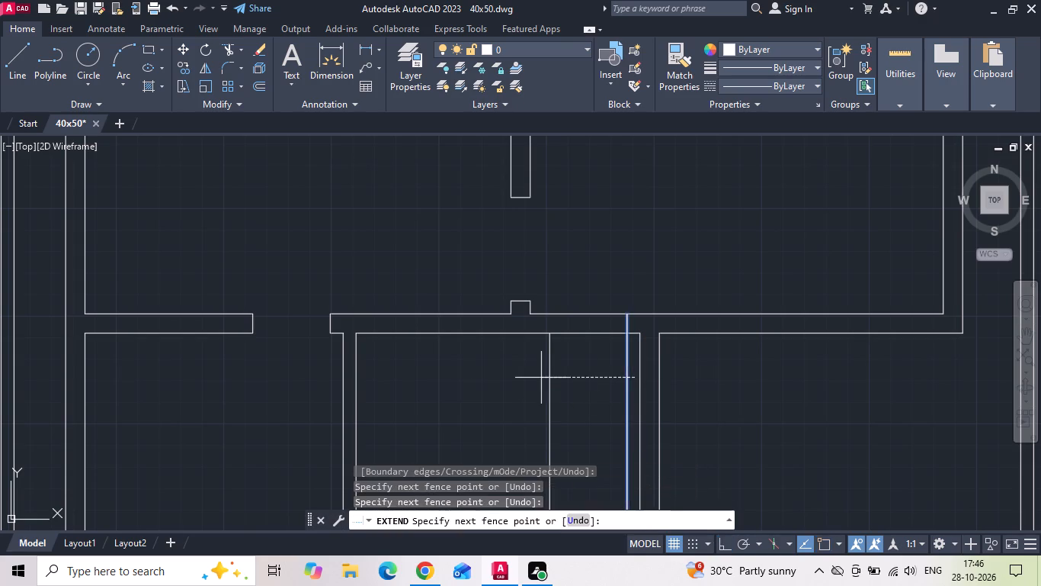
click(498, 378)
key(Escape)
Trim the wall between the two door lines and their leftover lengths inside the second bedroom, forming a 3' door opening.
key(t)
key(r)
key(space)
drag(591, 297, 523, 391)
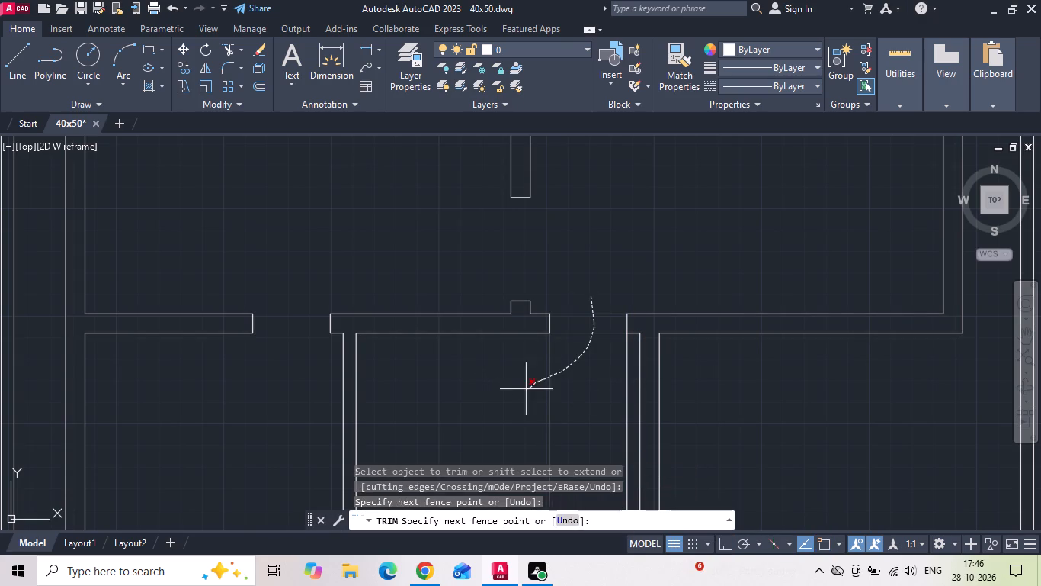
drag(523, 391, 632, 413)
scroll(606, 392, down, 3)
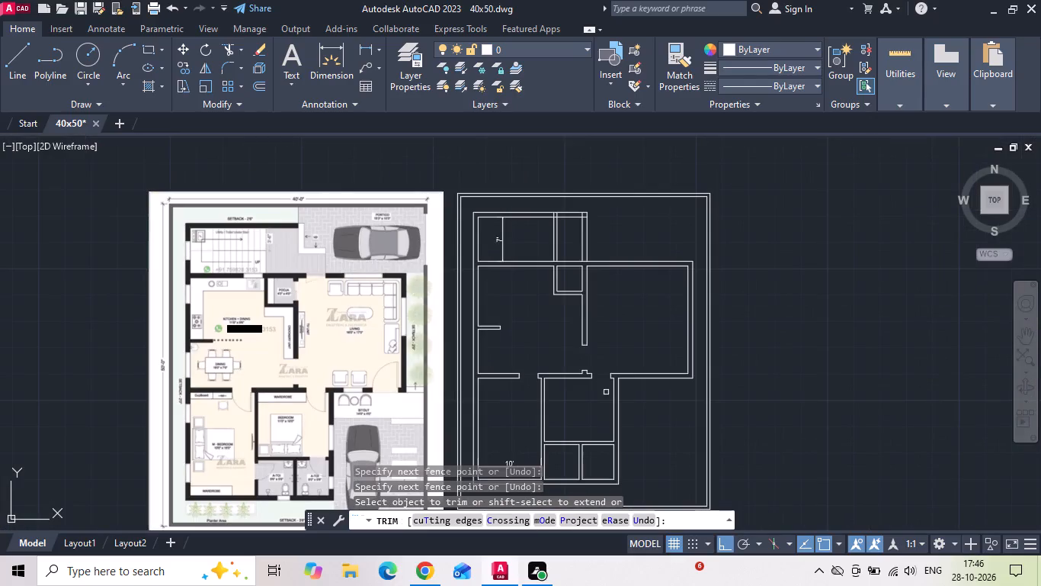
key(Escape)
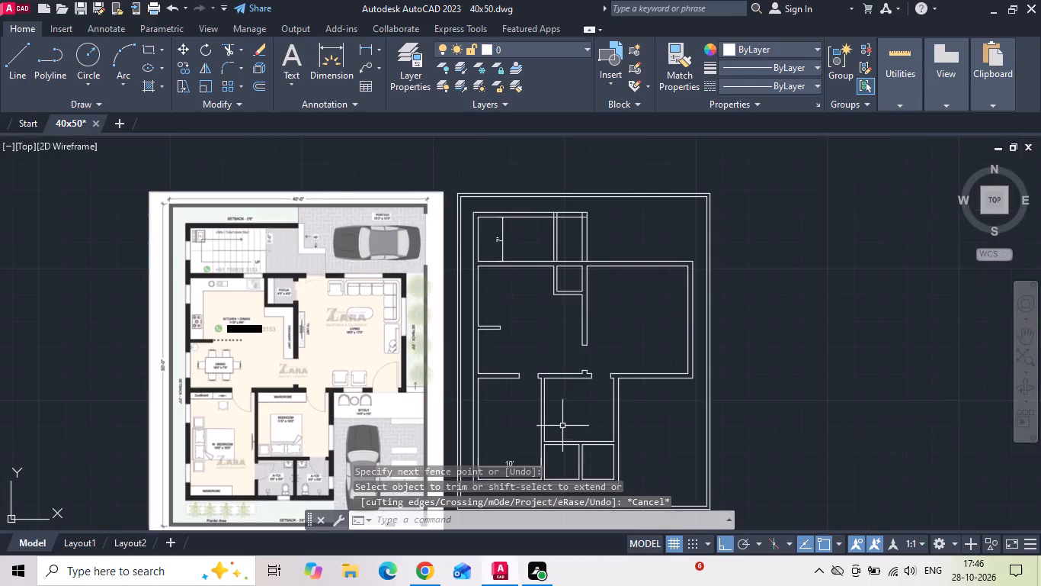
Offset the east toilet's east wall line 6" west and the west toilet's north wall line 6" south.
scroll(271, 476, up, 2)
scroll(279, 330, down, 2)
scroll(613, 385, up, 3)
text(o)
key(space)
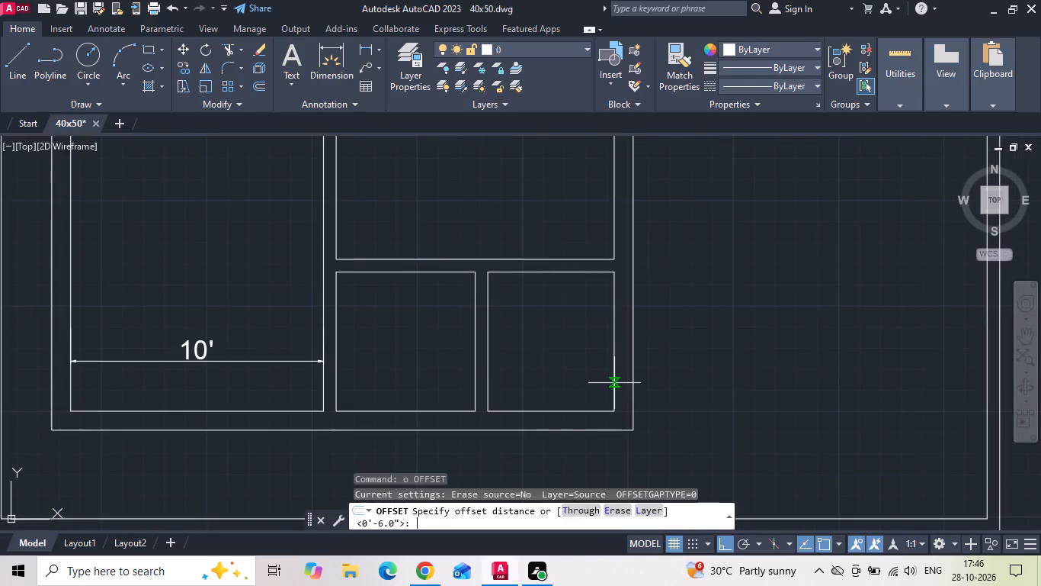
key(6)
key(space)
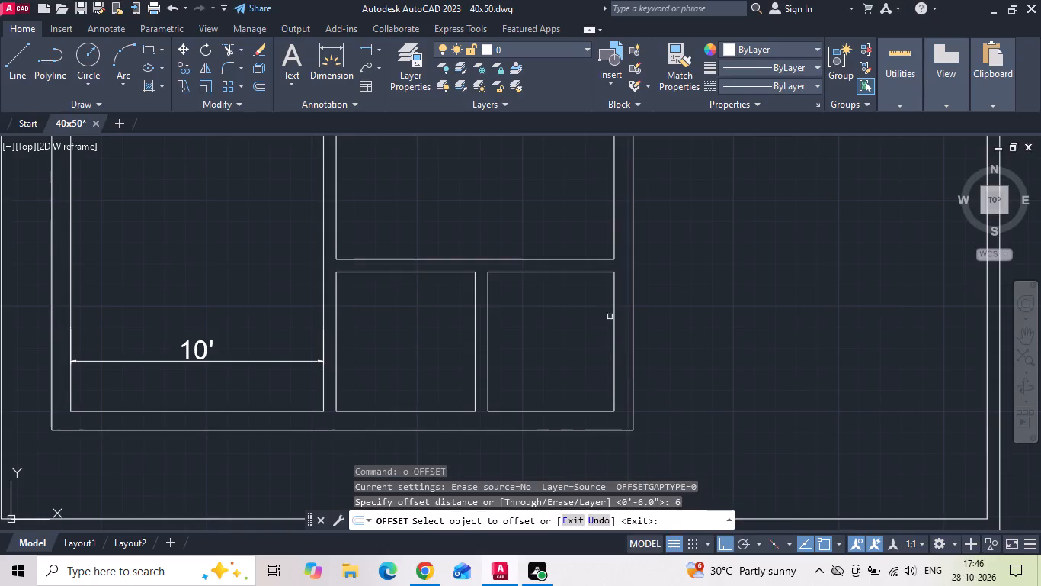
click(613, 302)
click(581, 305)
scroll(582, 305, down, 3)
scroll(524, 320, up, 2)
drag(535, 265, 536, 275)
click(536, 305)
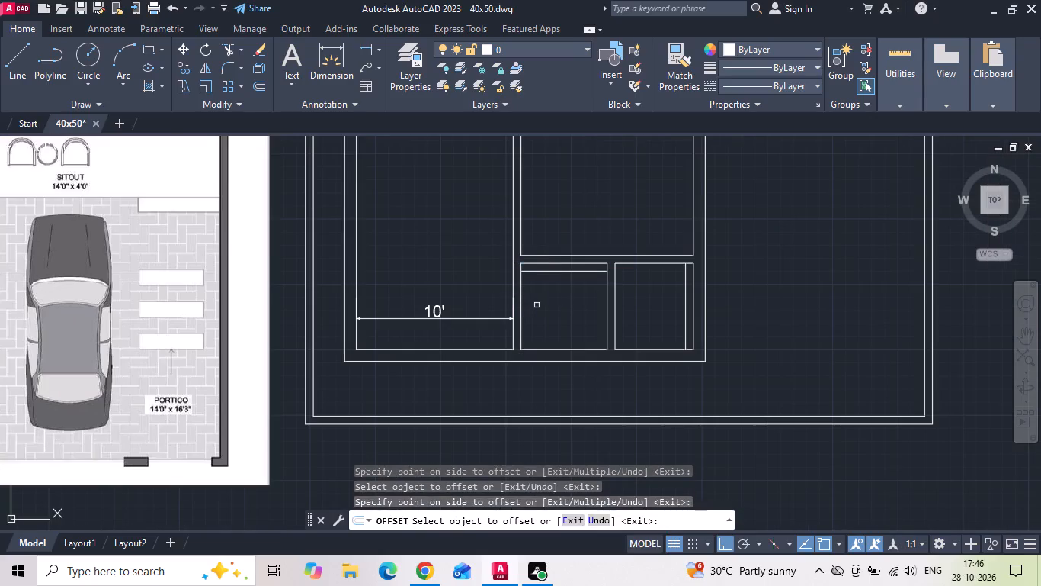
key(Escape)
Offset the new 6" line in the east toilet 2'6" west and the one in the west toilet 2'6" south.
text(o 2'6)
key(space)
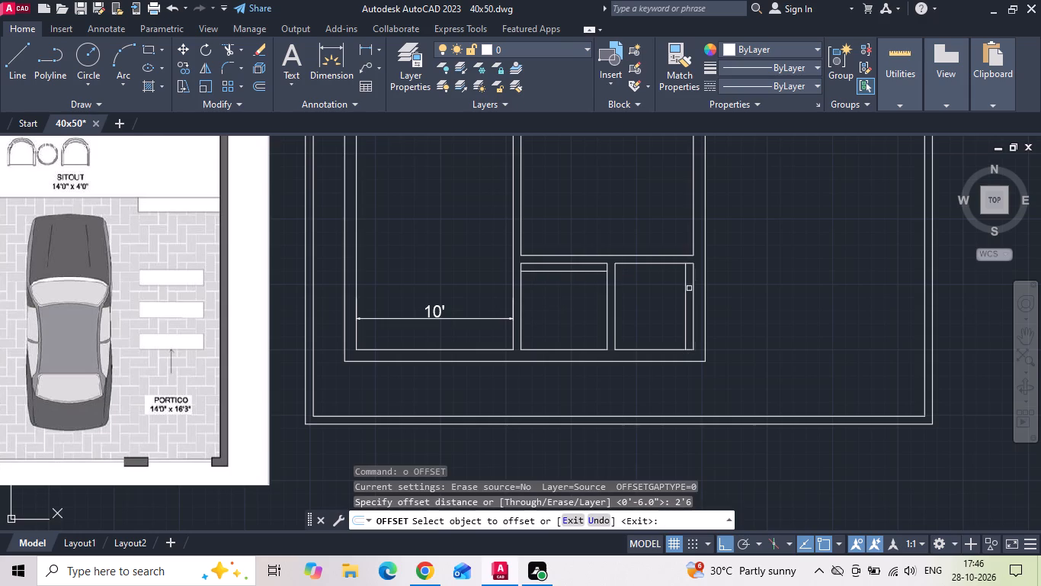
drag(684, 291, 662, 295)
click(630, 299)
drag(569, 271, 556, 295)
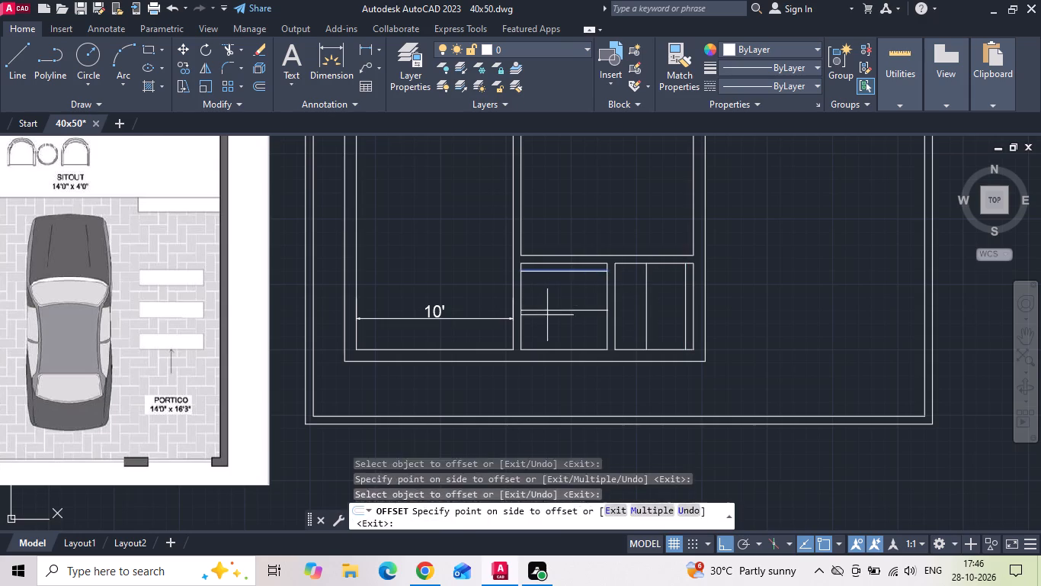
click(547, 315)
key(Escape)
Extend the west toilet's two door lines west and the east toilet's two door lines north across their adjoining walls.
text(ex)
key(space)
drag(545, 315, 536, 298)
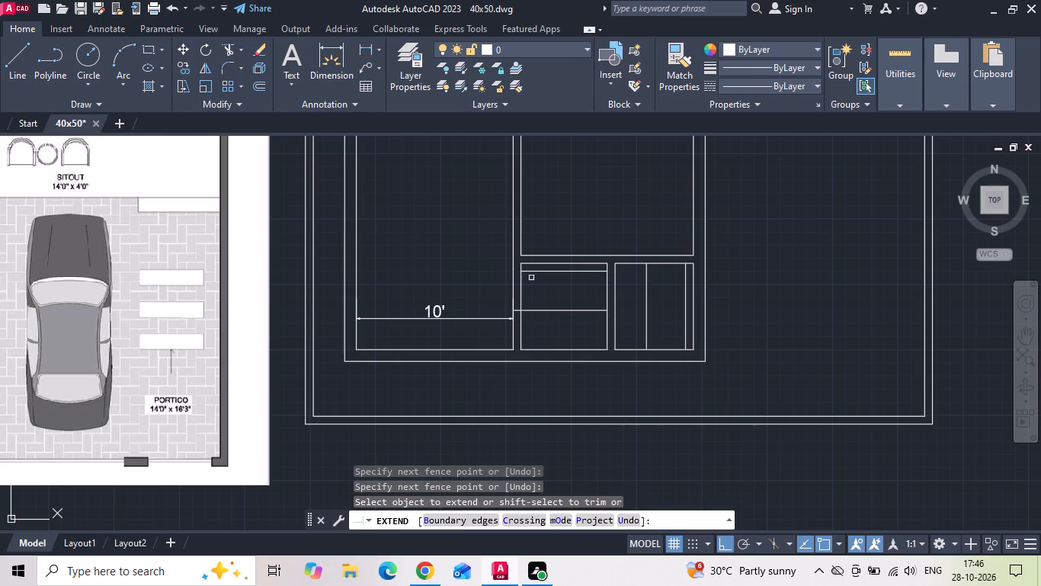
click(530, 272)
drag(653, 282, 645, 285)
click(641, 286)
click(684, 305)
key(Escape)
Trim the walls between both toilets' door lines and the leftover line lengths inside the toilets, forming two 2'6" door openings.
key(t)
key(r)
key(space)
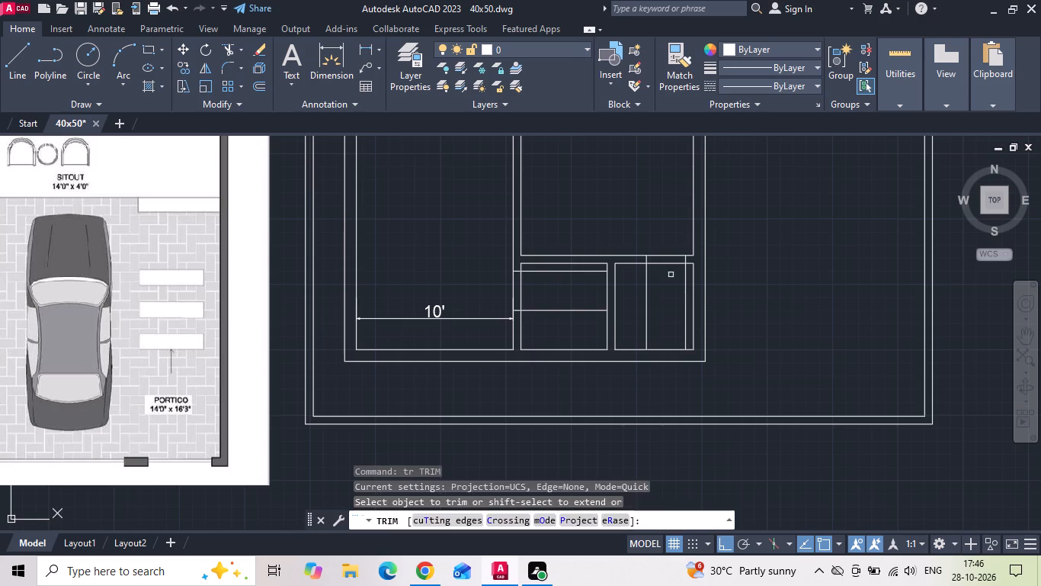
drag(652, 248, 637, 298)
click(686, 308)
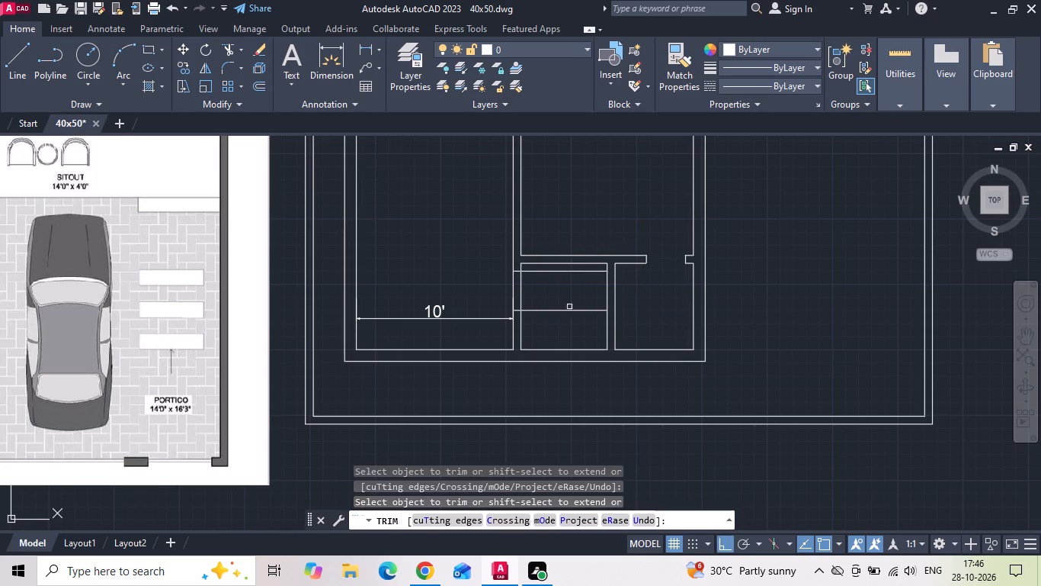
drag(497, 299, 538, 324)
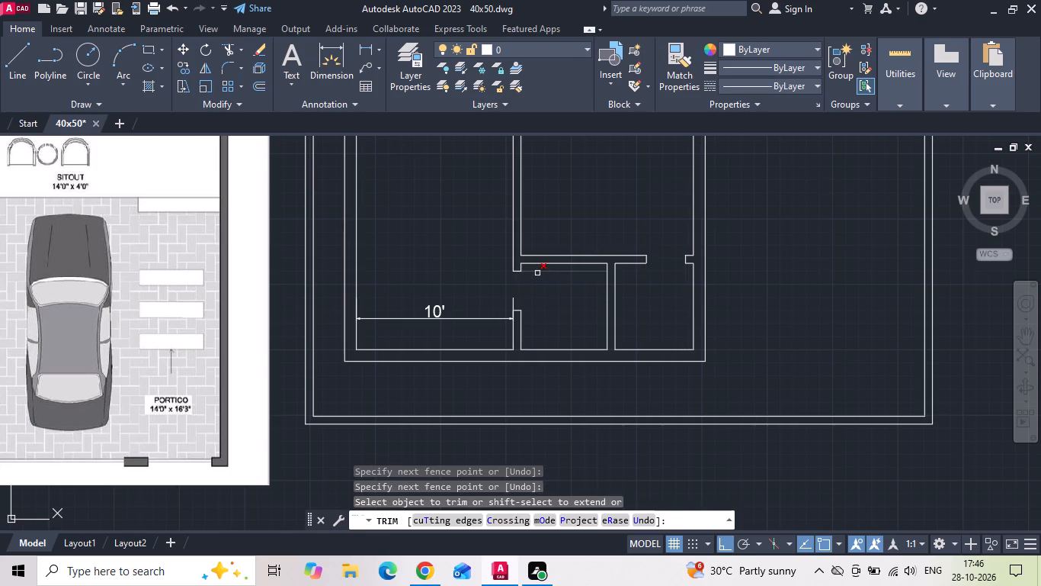
click(537, 273)
key(Escape)
Delete the 10' dimension in the master bedroom.
drag(476, 295, 466, 316)
click(466, 316)
click(460, 323)
click(456, 315)
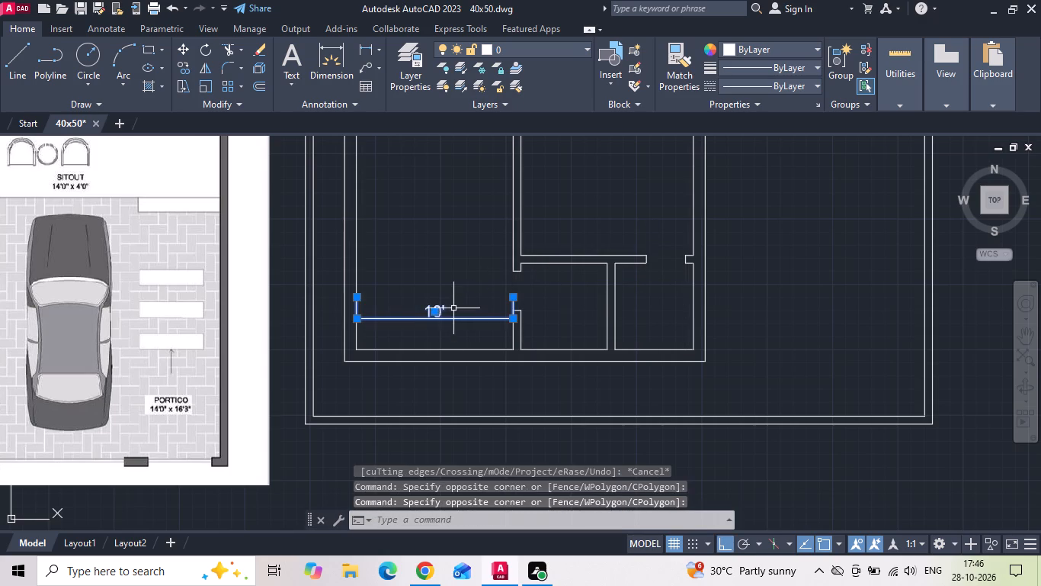
key(Delete)
Measure the width of the door opening between the living room and the sitout on the reference image.
scroll(783, 393, down, 1)
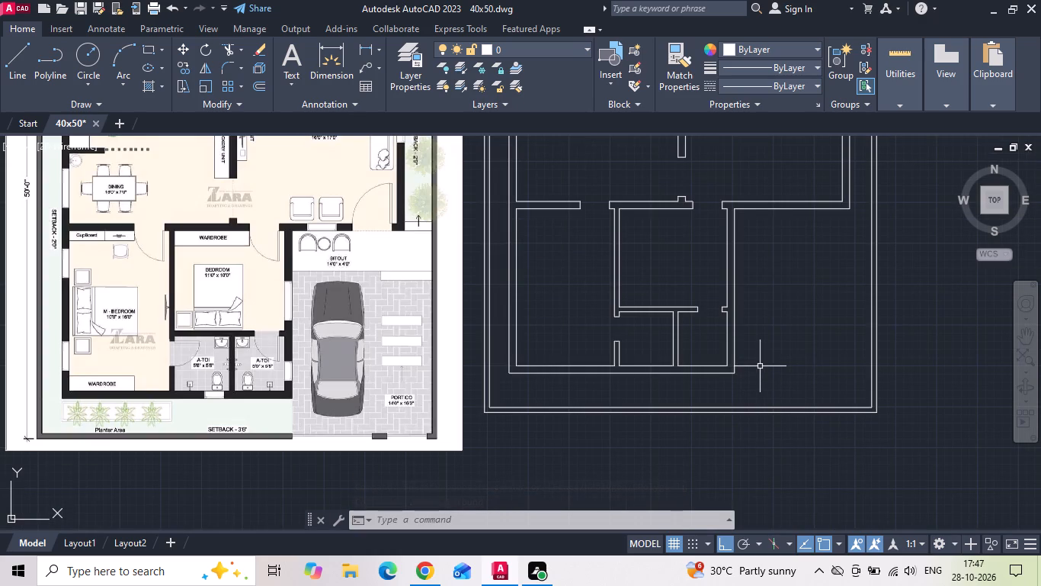
click(370, 50)
scroll(348, 226, up, 3)
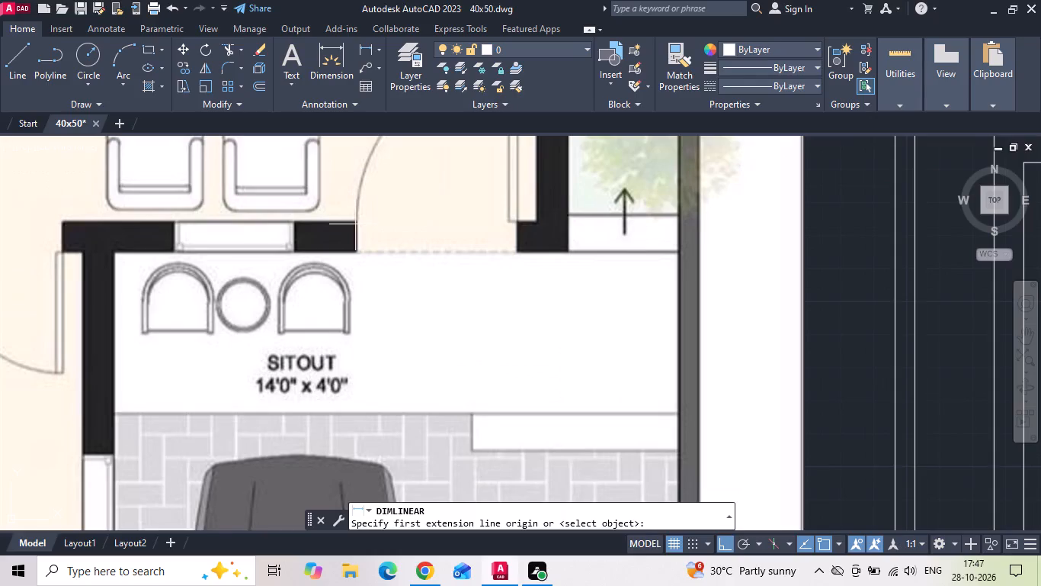
click(355, 224)
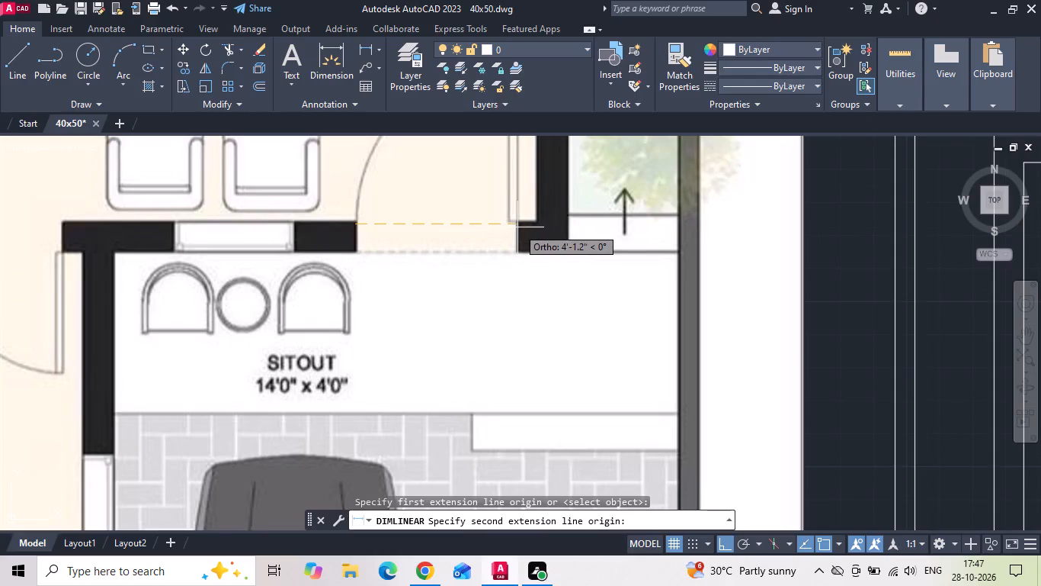
key(Escape)
Offset the inner line of the living area's east wall 6" west.
scroll(365, 260, down, 3)
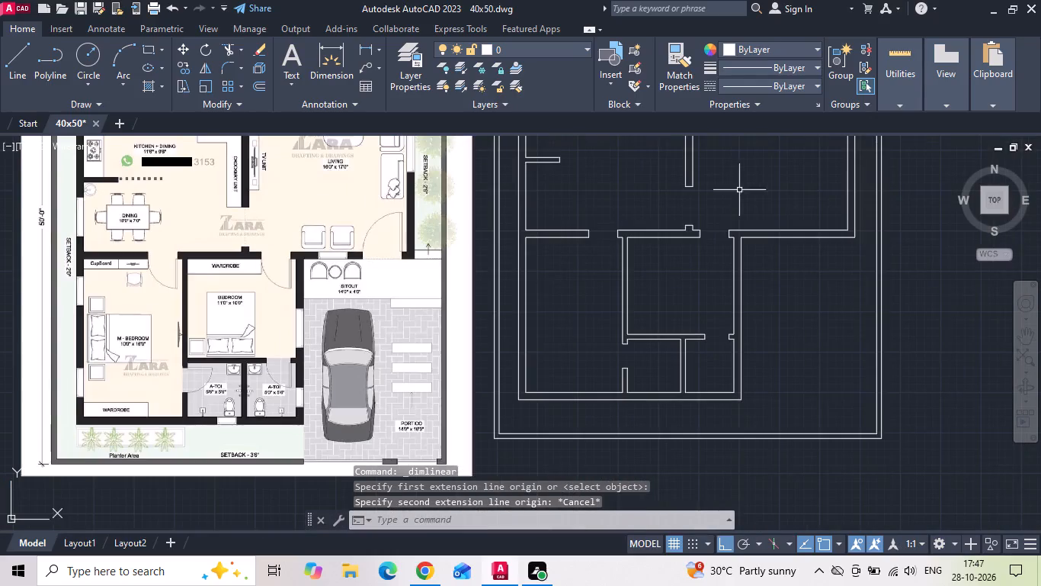
scroll(806, 211, up, 2)
text(o)
key(space)
key(6)
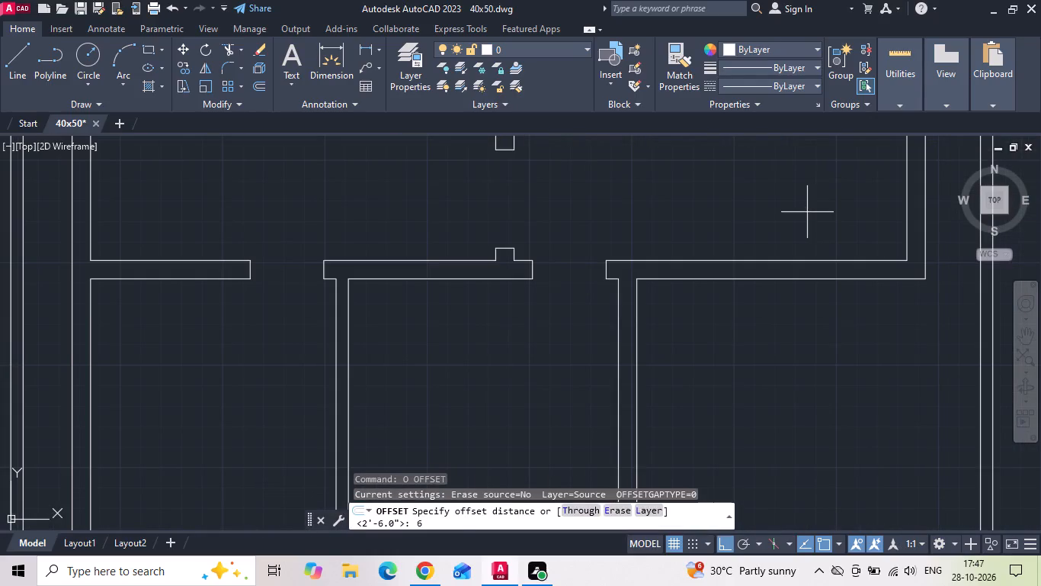
key(Return)
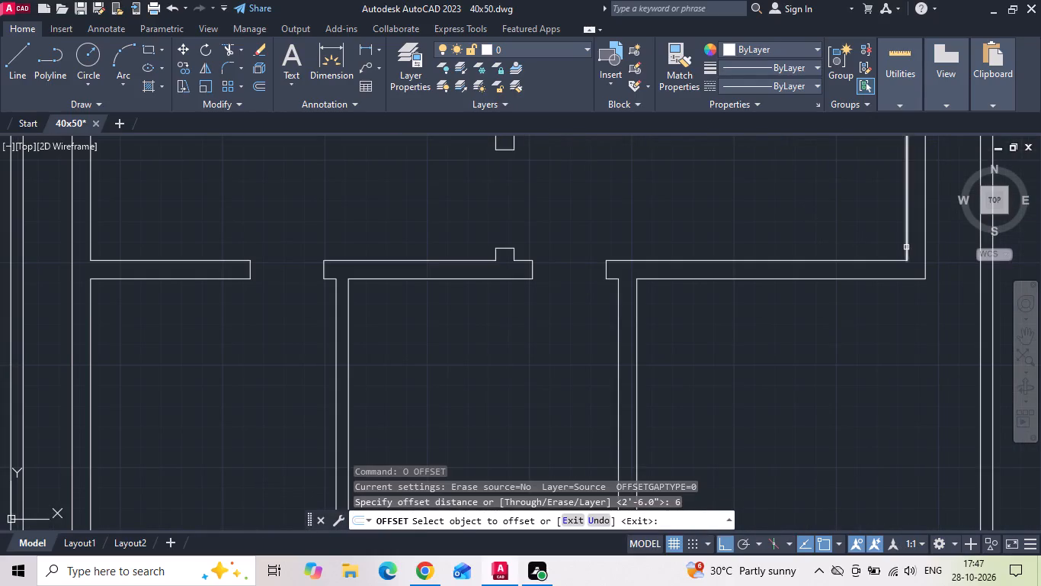
drag(906, 247, 877, 247)
click(832, 244)
key(Escape)
Offset the new 6" line in the living area 4' west.
key(o)
key(space)
text(4')
key(Return)
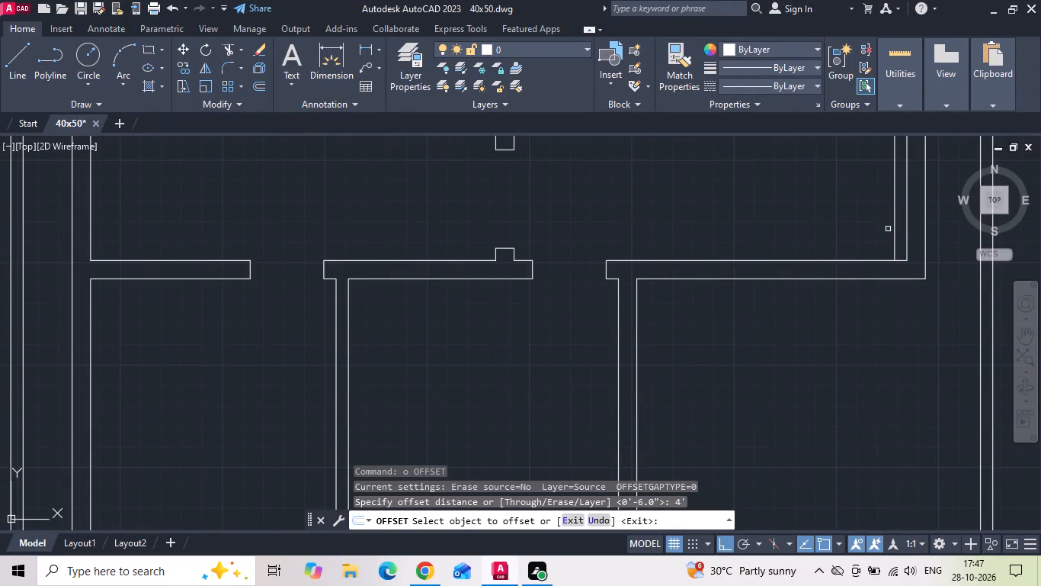
drag(895, 234, 865, 243)
click(789, 249)
key(Escape)
Extend the two living-area door lines south across the wall facing the sitout.
text(ex)
key(space)
drag(787, 248, 794, 231)
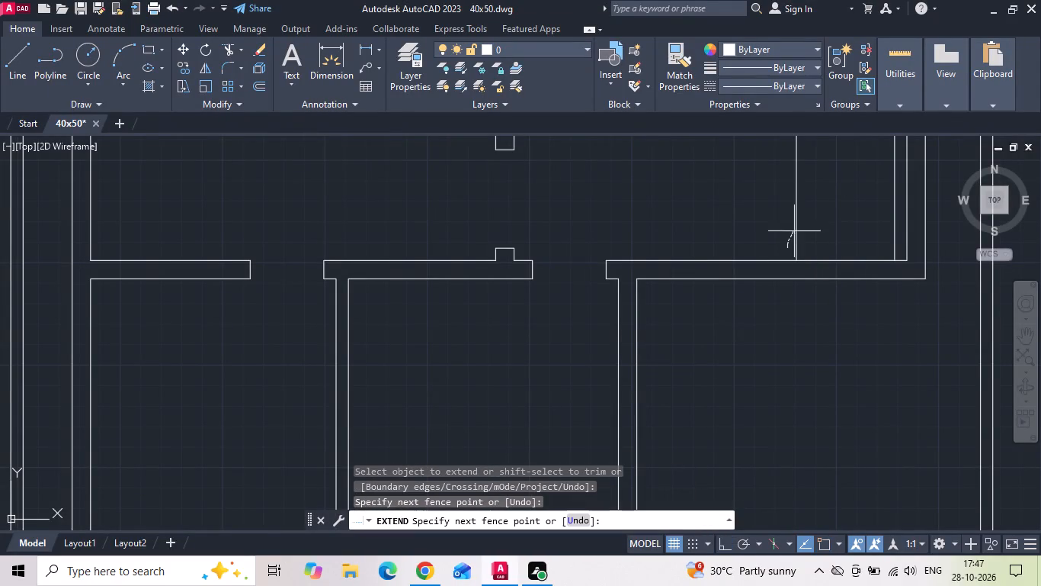
drag(794, 231, 900, 239)
key(Escape)
Trim the south living-area wall between the two door lines and their leftover lengths, forming a 4' door opening.
key(t)
key(r)
key(space)
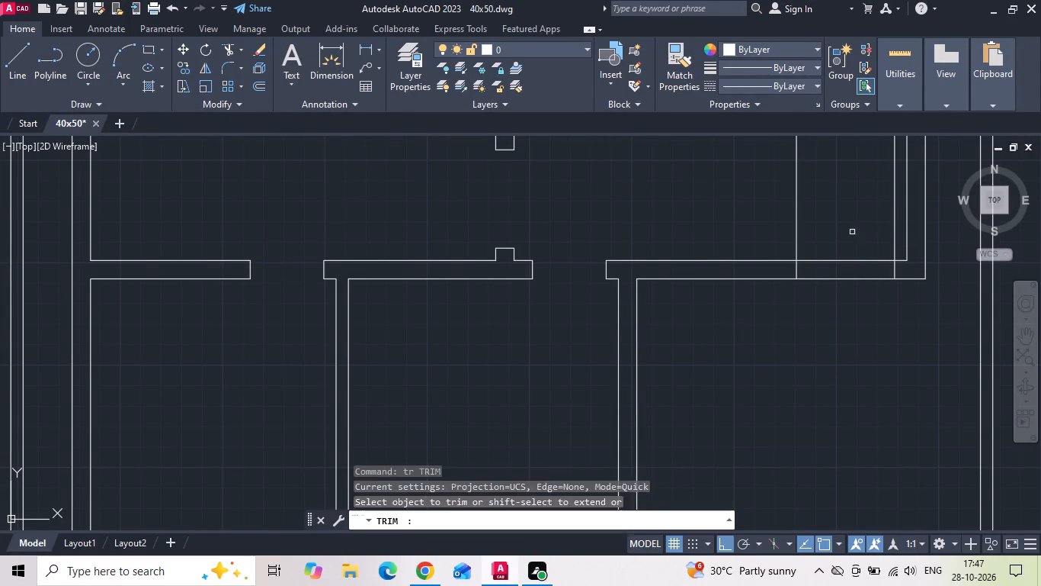
drag(848, 232, 832, 316)
click(795, 250)
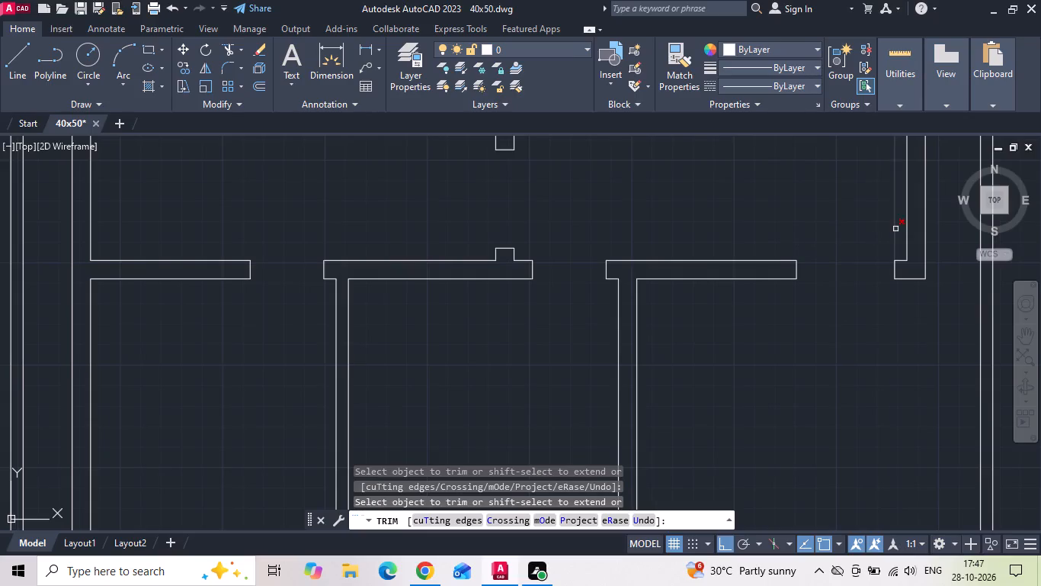
click(895, 229)
key(Escape)
Save the drawing.
key(ctrl+s)
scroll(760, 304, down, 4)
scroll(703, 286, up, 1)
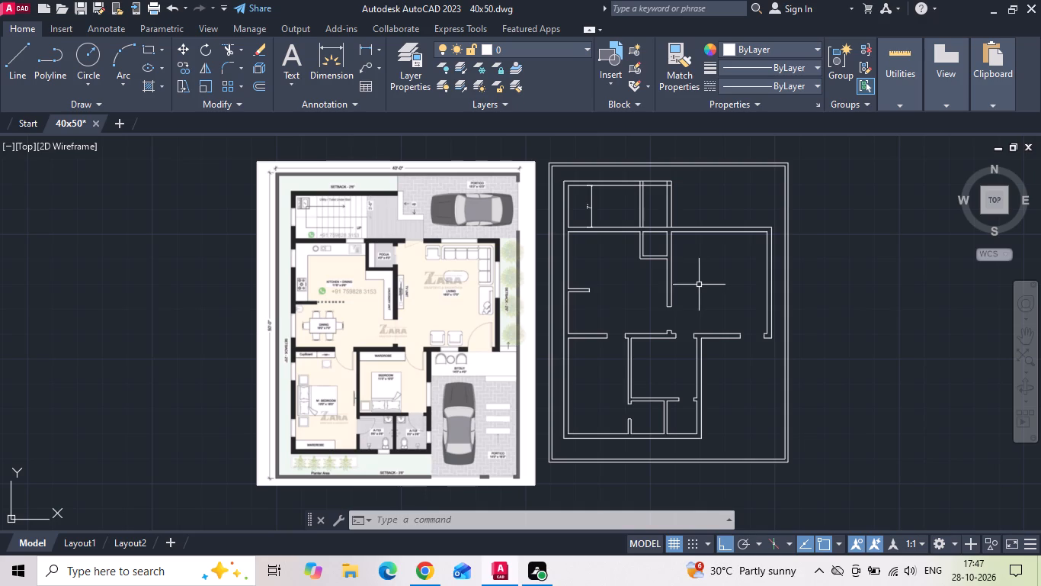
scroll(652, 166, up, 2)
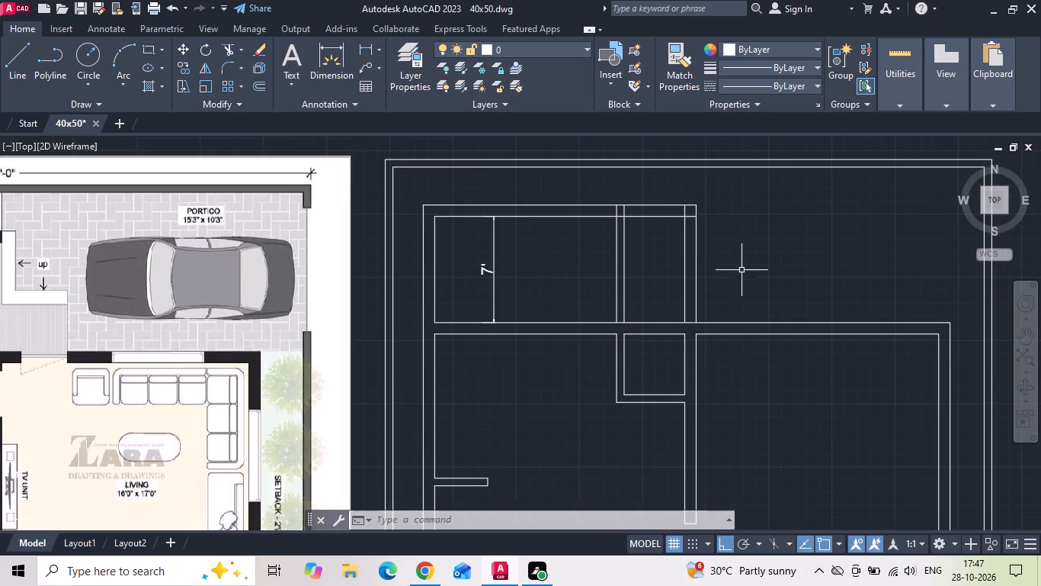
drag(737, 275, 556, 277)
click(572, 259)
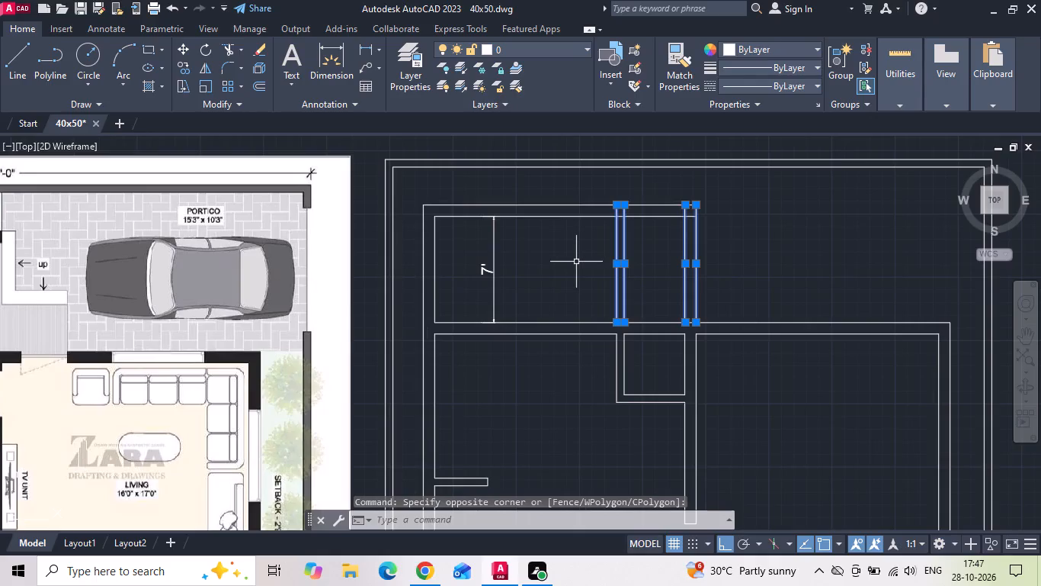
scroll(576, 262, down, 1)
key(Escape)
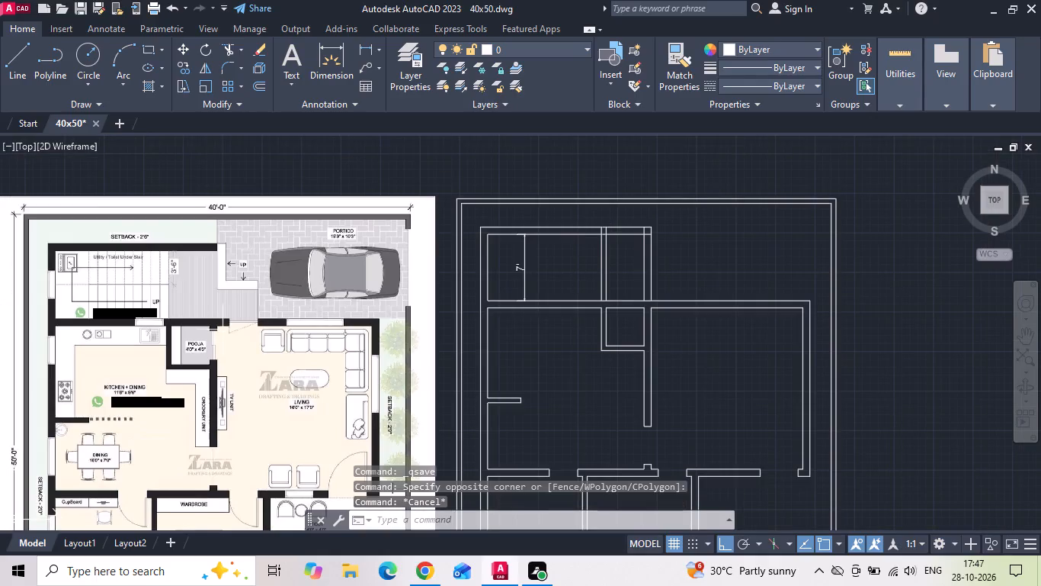
Measure the entrance door's distance from the pooja wall and its opening width on the reference image.
scroll(222, 330, up, 1)
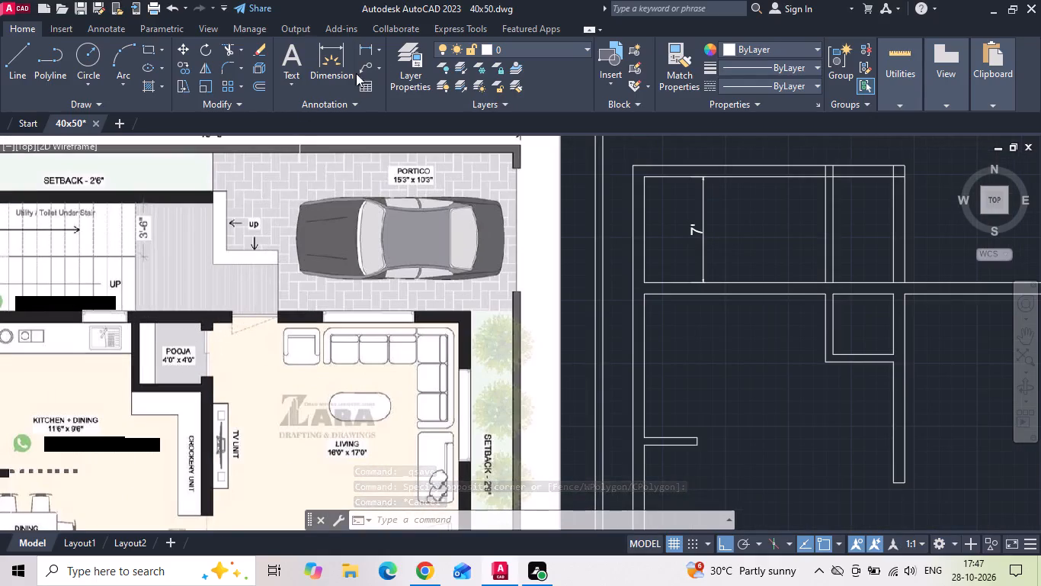
click(368, 54)
scroll(226, 335, up, 2)
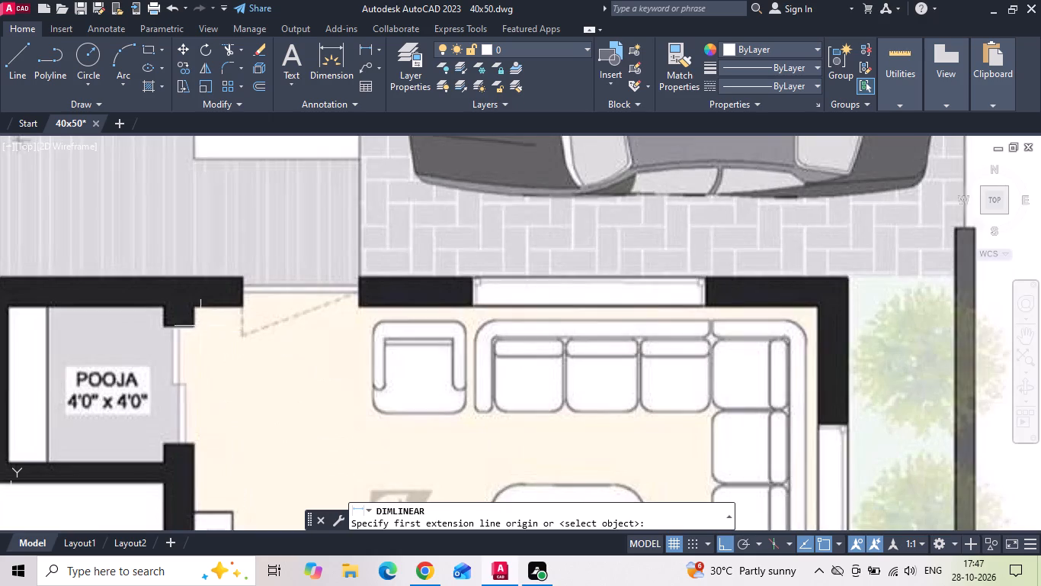
scroll(197, 323, up, 1)
click(191, 301)
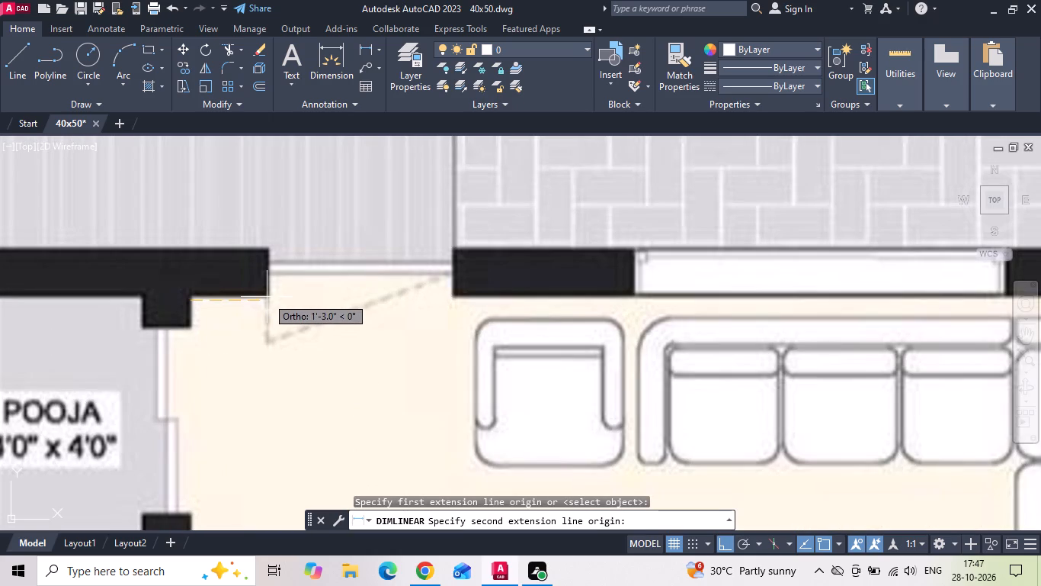
key(space)
key(space)
click(452, 297)
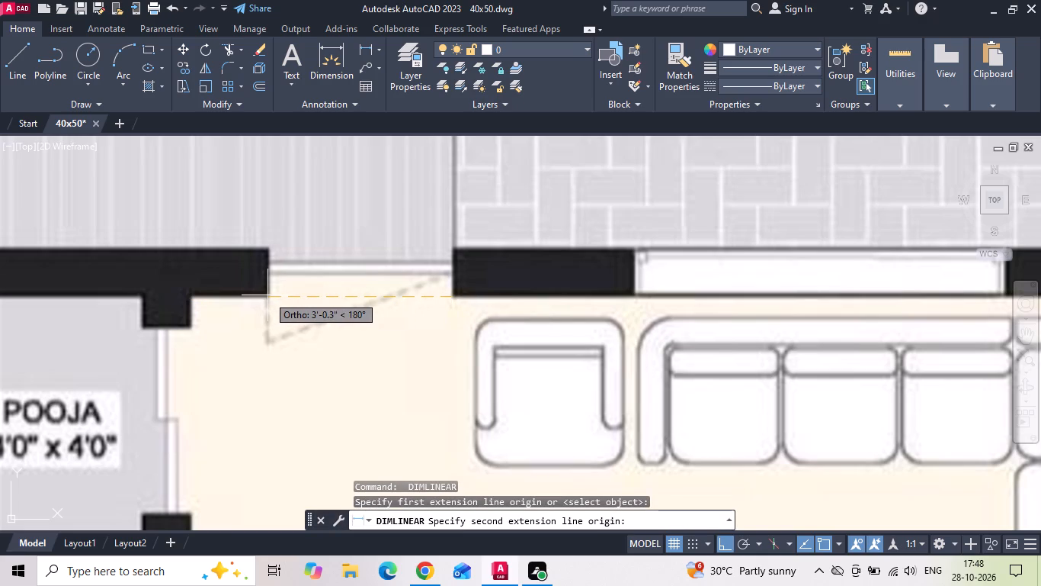
key(Escape)
Copy the living area's west wall line east at distances of 1' and 4'.
scroll(257, 295, down, 3)
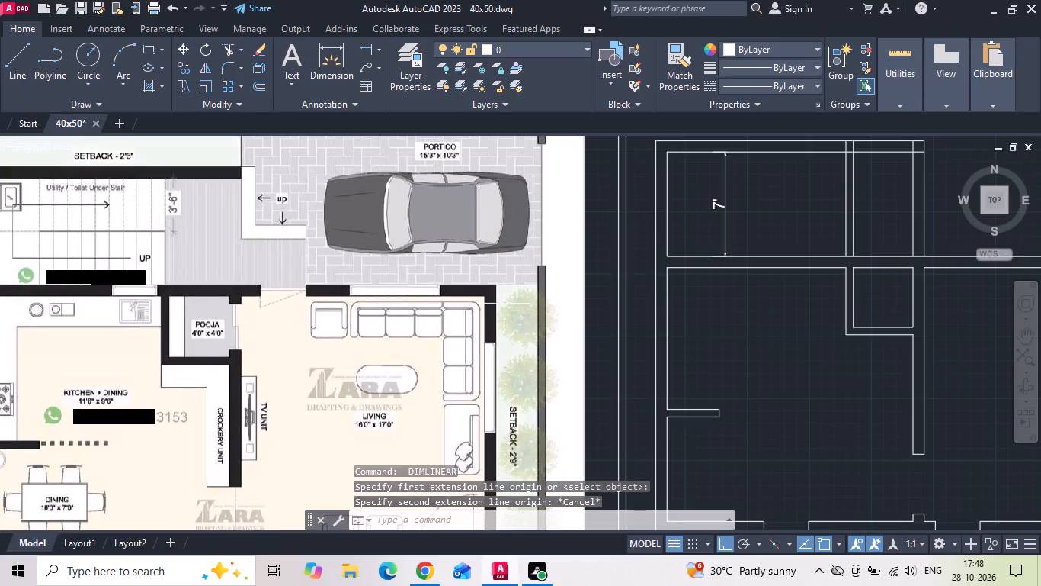
middle_drag(693, 304, 351, 311)
scroll(597, 303, up, 1)
click(569, 312)
click(568, 291)
click(573, 280)
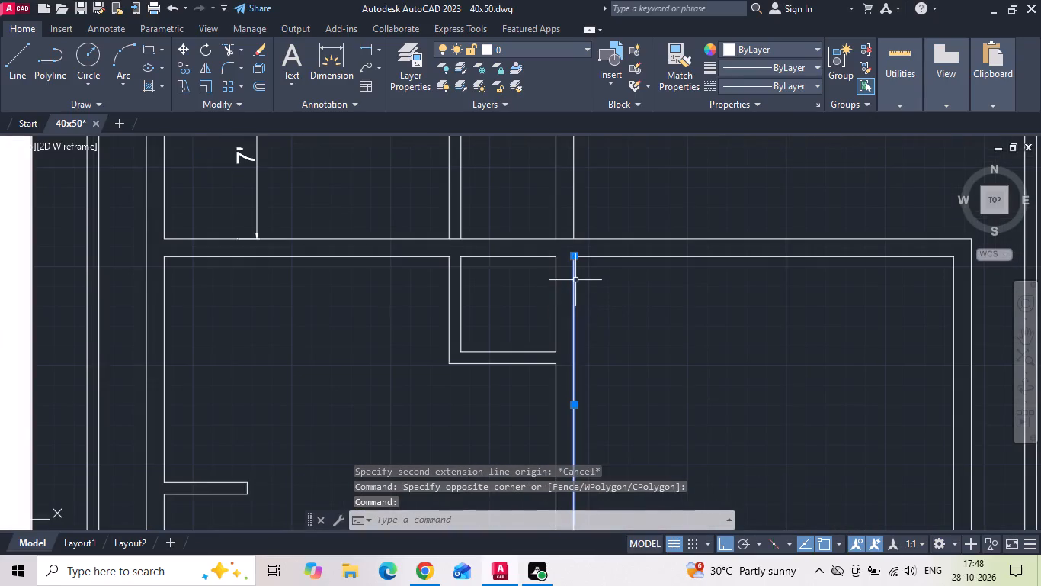
right_click(575, 280)
click(609, 298)
drag(717, 341, 742, 349)
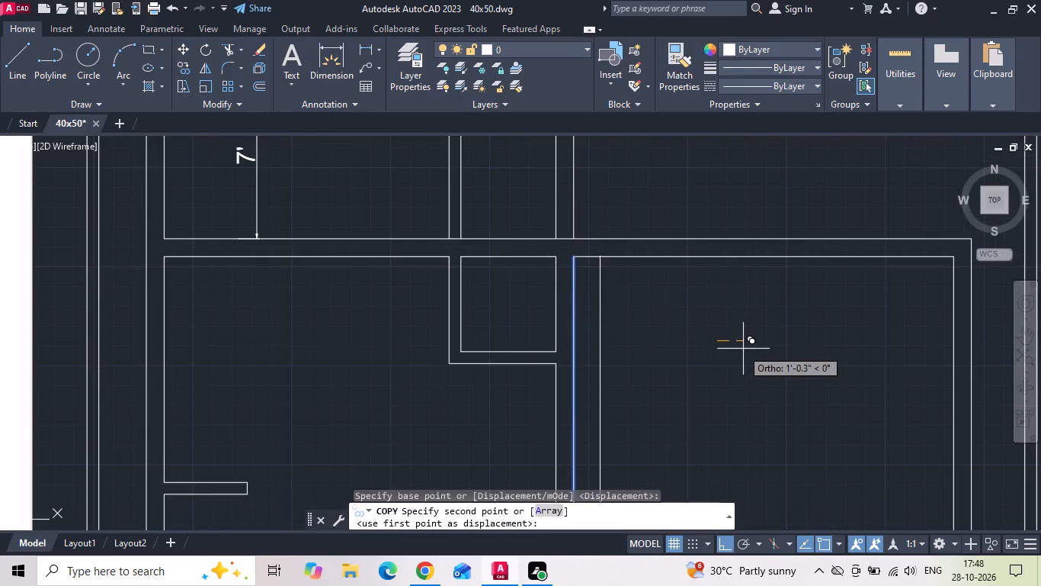
text(1')
key(Return)
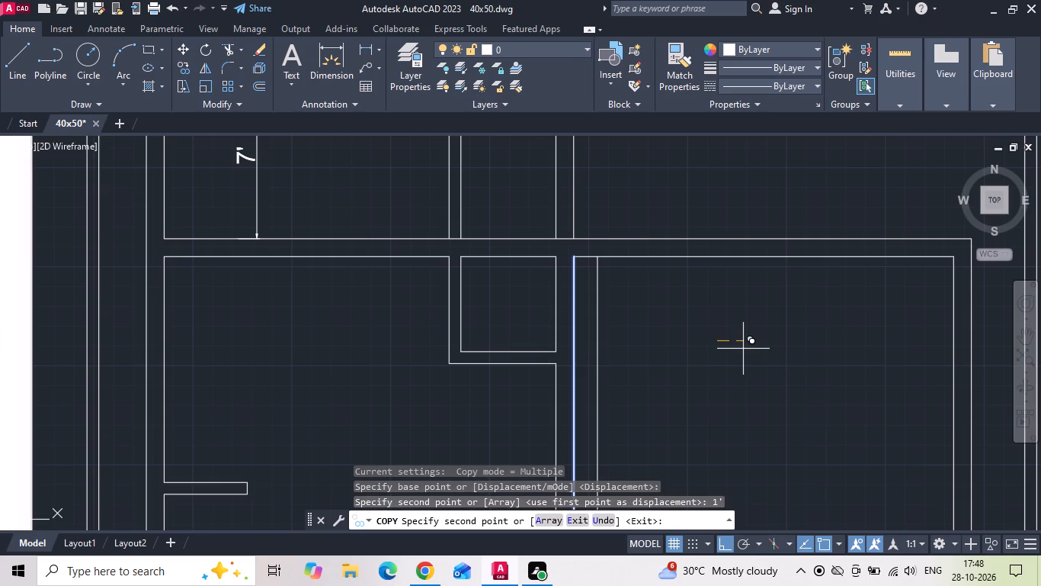
text(4')
key(Return)
key(Escape)
Extend the two copied entrance door lines north across the living area's north wall.
text(ex)
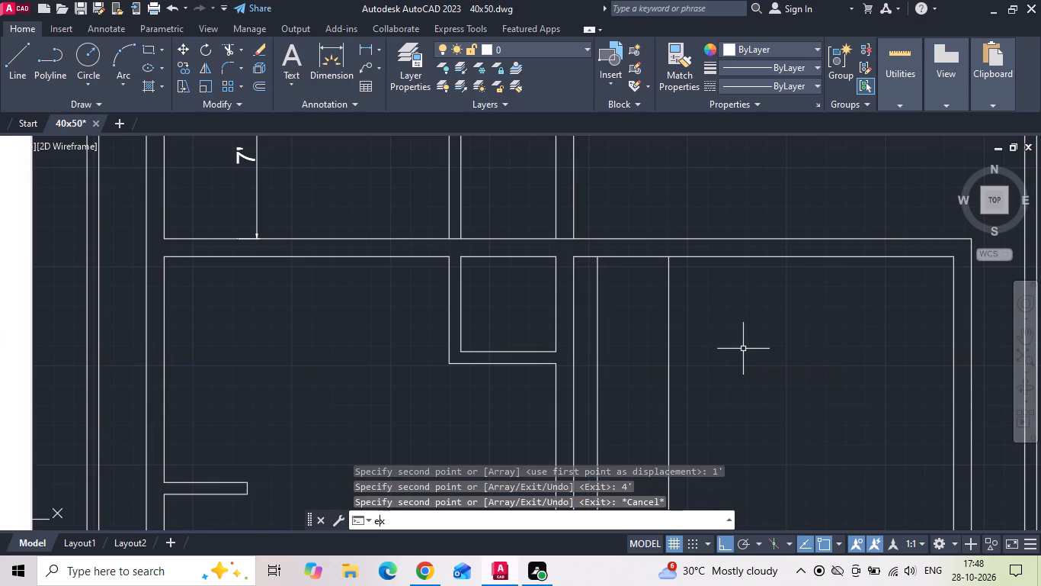
key(space)
drag(727, 304, 709, 287)
drag(585, 282, 729, 276)
key(Escape)
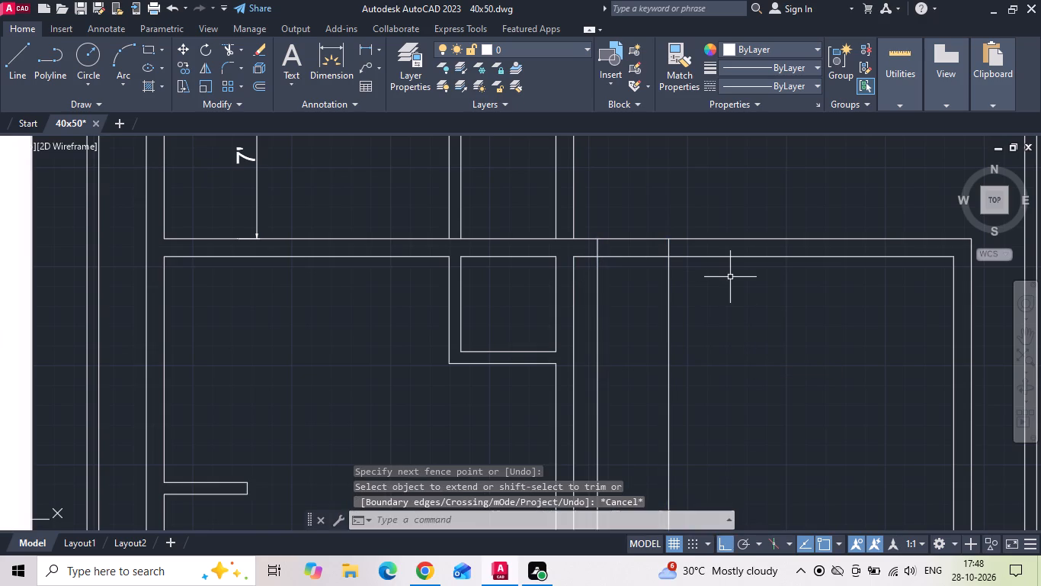
Trim the north living-area wall between the two door lines and their leftover lengths, forming a 3' entrance opening.
text(tr)
key(space)
drag(625, 229, 629, 327)
drag(588, 353, 593, 353)
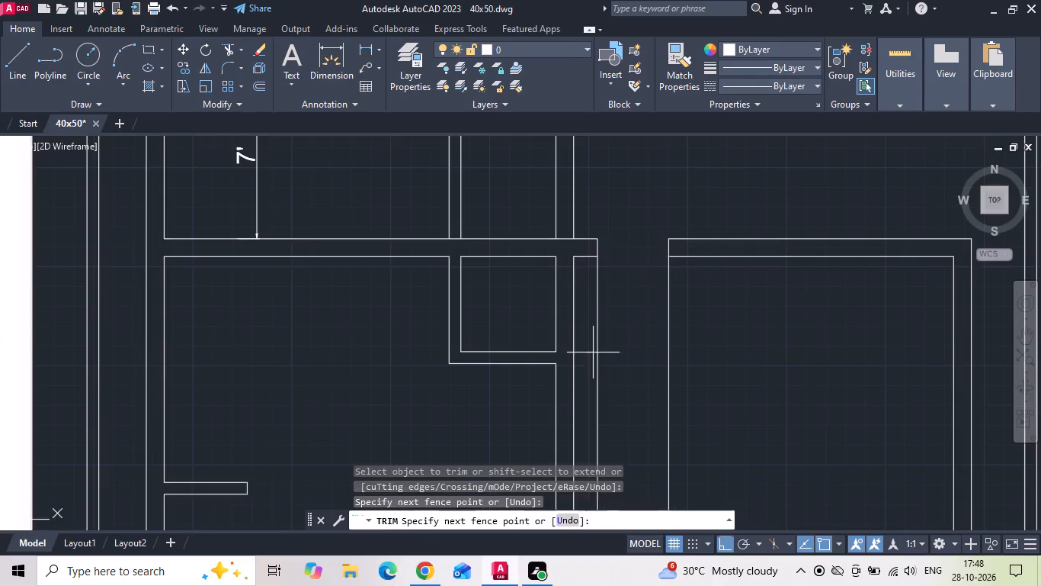
drag(593, 353, 726, 337)
scroll(727, 336, down, 2)
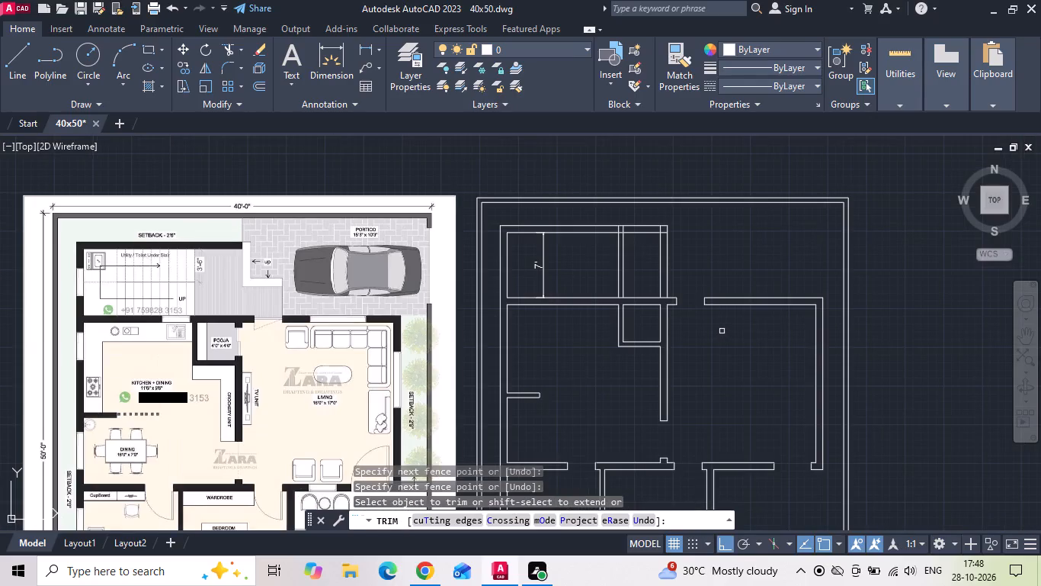
key(Escape)
Trim the extra vertical lines out of the staircase area and its north wall, and save the drawing.
scroll(252, 334, up, 1)
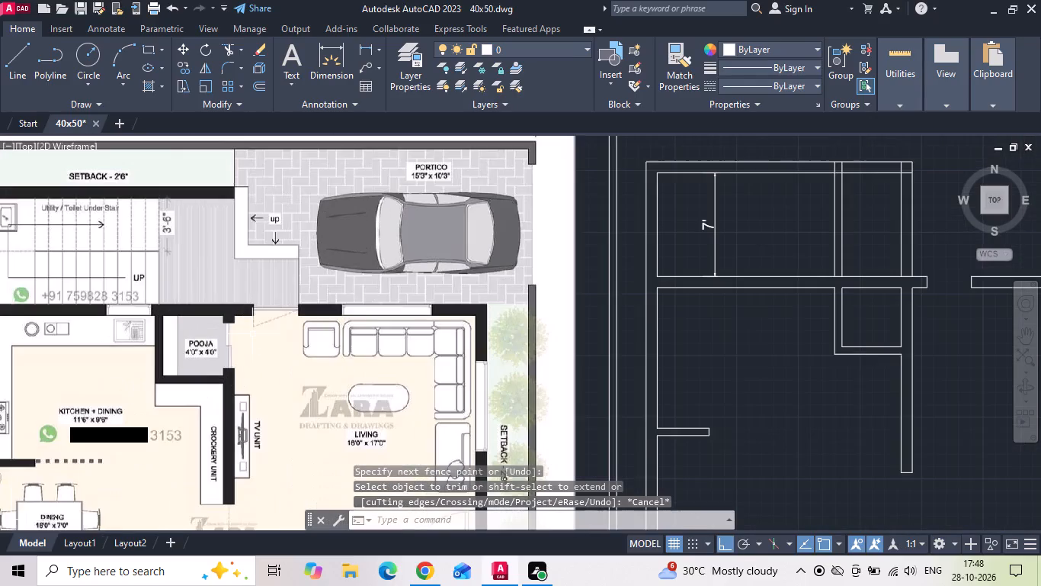
scroll(252, 334, down, 1)
scroll(650, 257, up, 1)
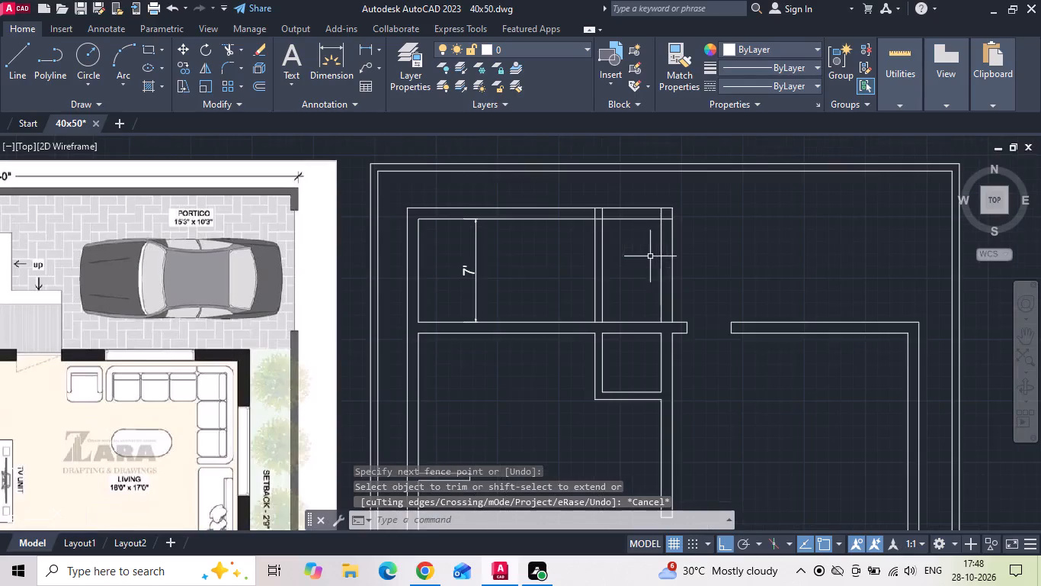
key(t)
key(r)
key(space)
drag(698, 268, 519, 275)
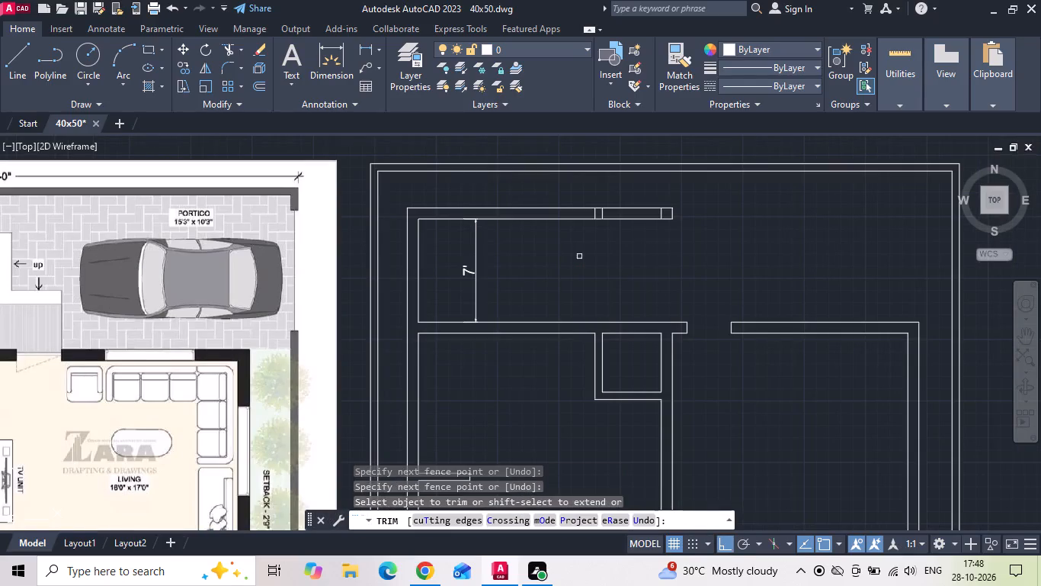
scroll(655, 216, up, 2)
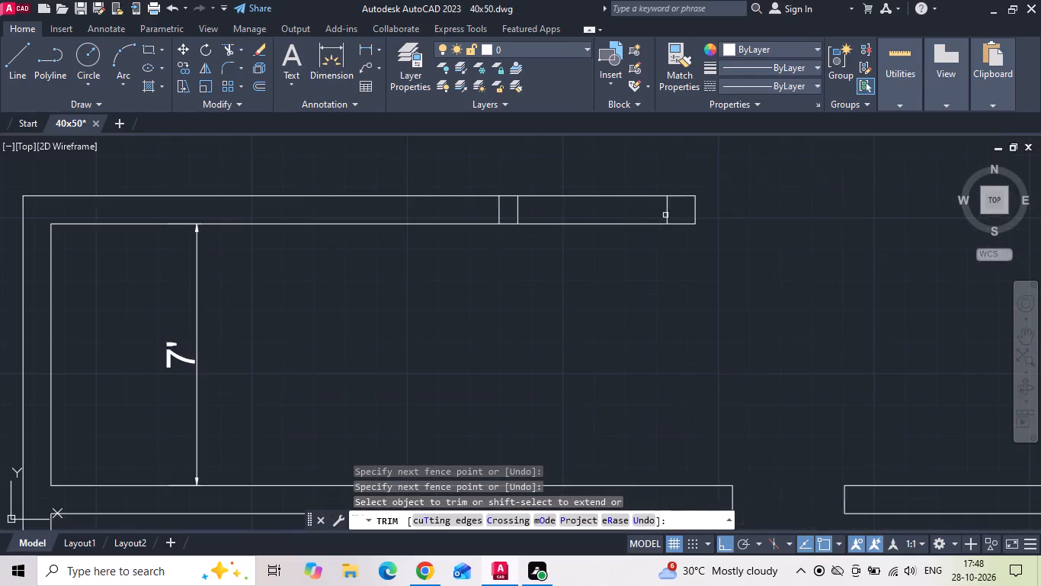
click(679, 214)
click(437, 203)
key(Escape)
key(ctrl+s)
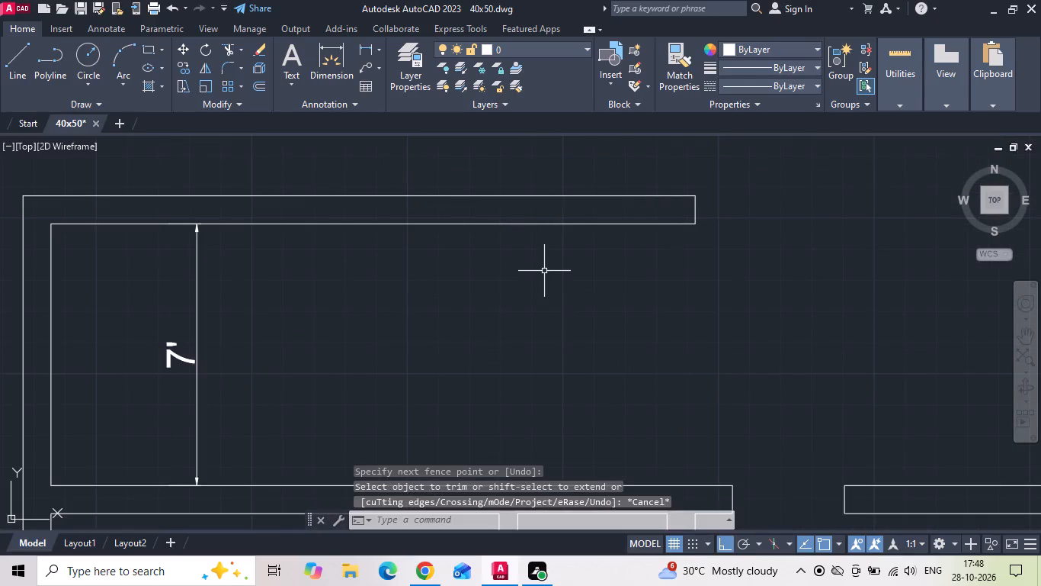
Erase the 7' dimension from the staircase area.
ctrl+scroll(549, 272, down, 2)
drag(469, 319, 453, 327)
click(383, 301)
key(Delete)
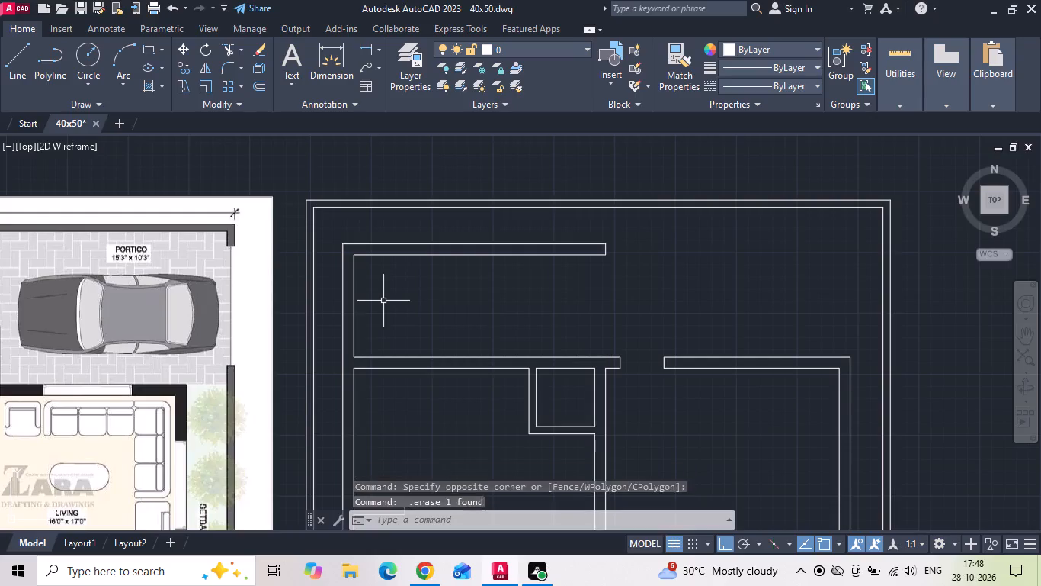
Offset the staircase area's inner north wall line south and its inner west wall line east by 3'6".
text(o)
key(space)
text(3'6)
key(space)
click(412, 256)
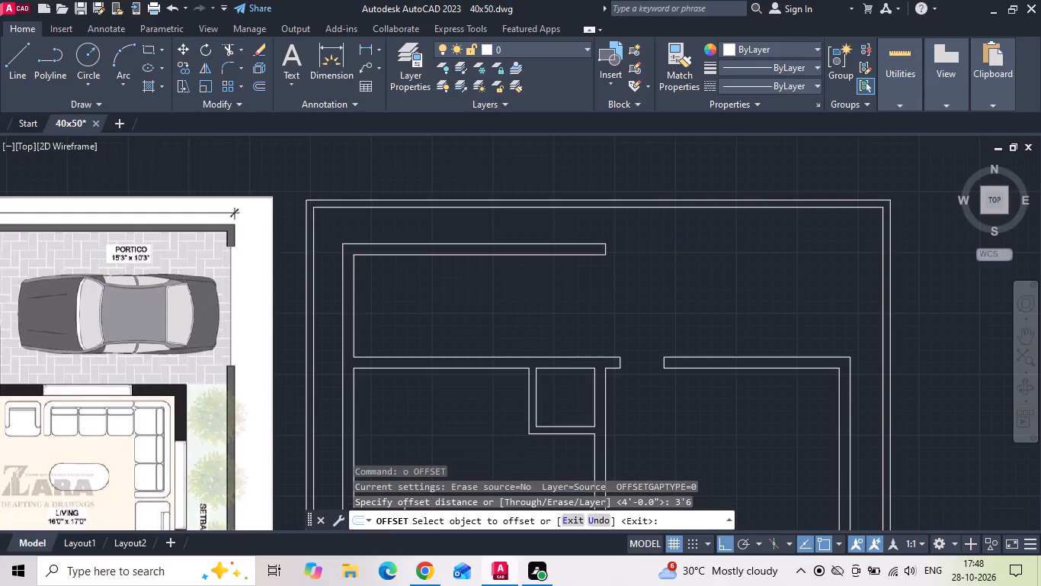
click(413, 288)
drag(354, 326, 369, 327)
click(435, 317)
scroll(434, 314, down, 2)
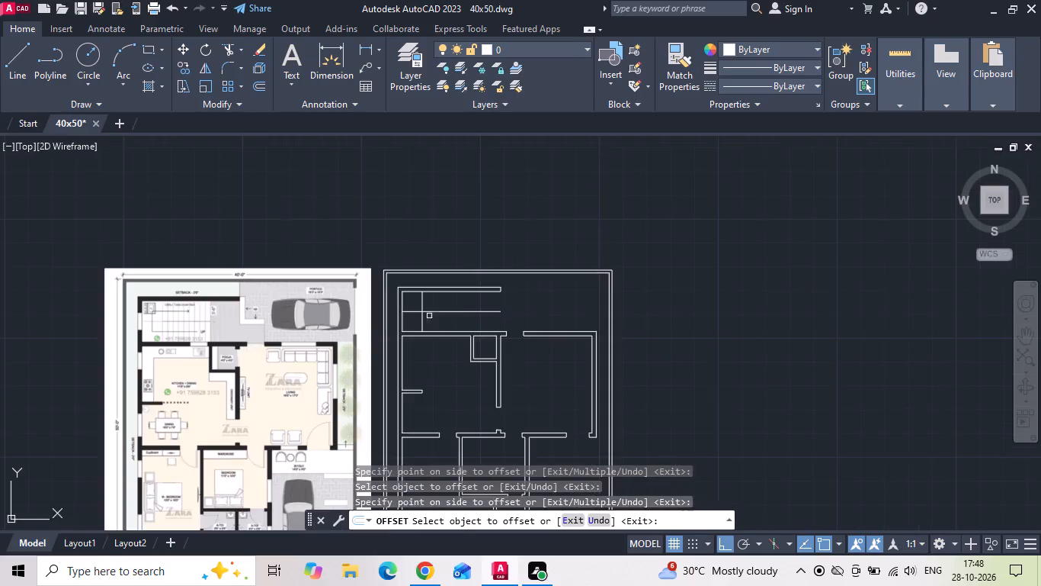
scroll(145, 333, up, 3)
key(Escape)
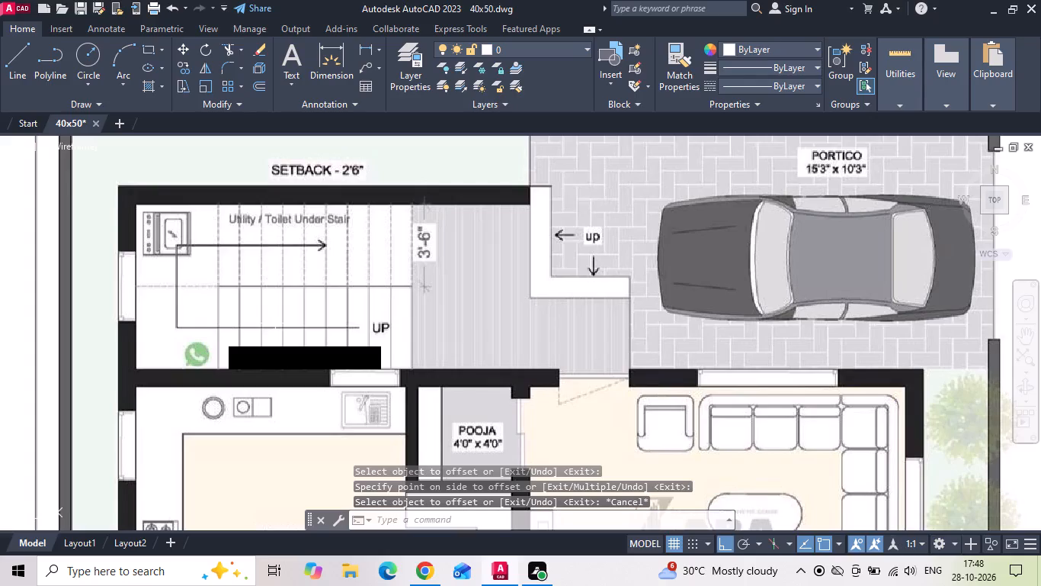
Copy the stair's first riser line east nine times, at 10" intervals from 10" to 90".
scroll(276, 323, up, 1)
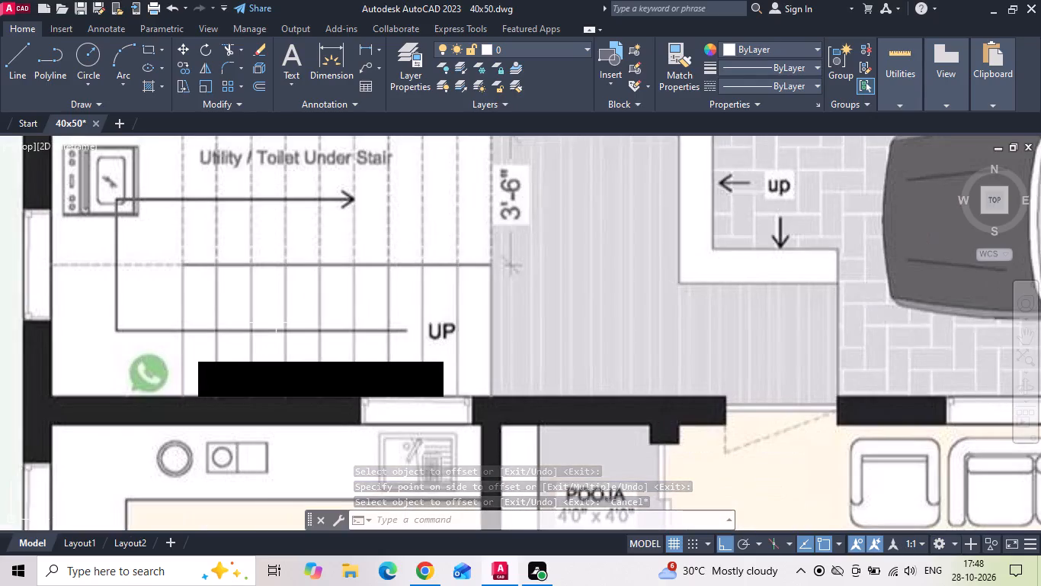
scroll(302, 324, down, 2)
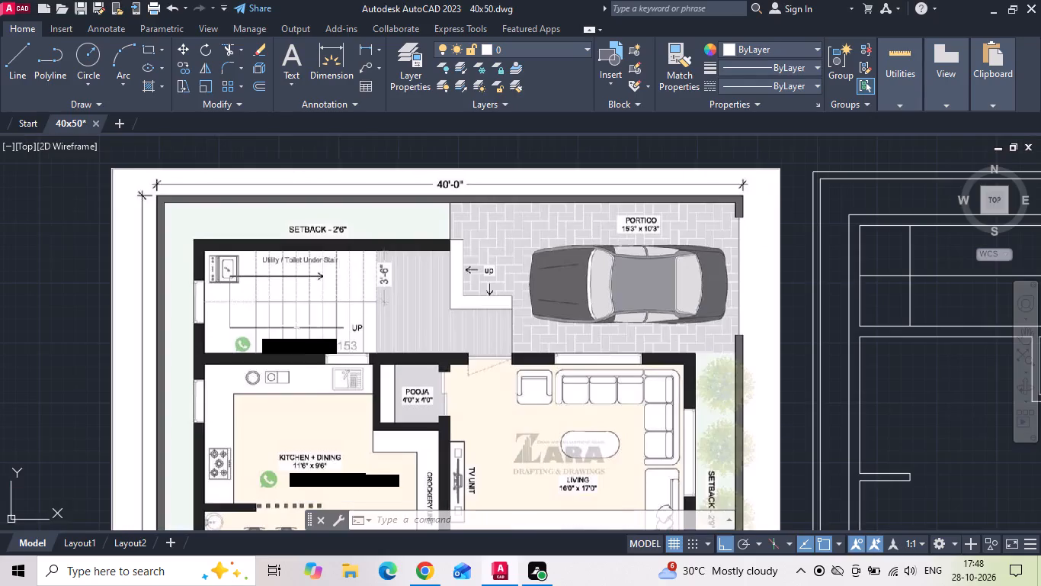
middle_drag(687, 318, 348, 322)
scroll(594, 316, up, 1)
drag(587, 303, 562, 304)
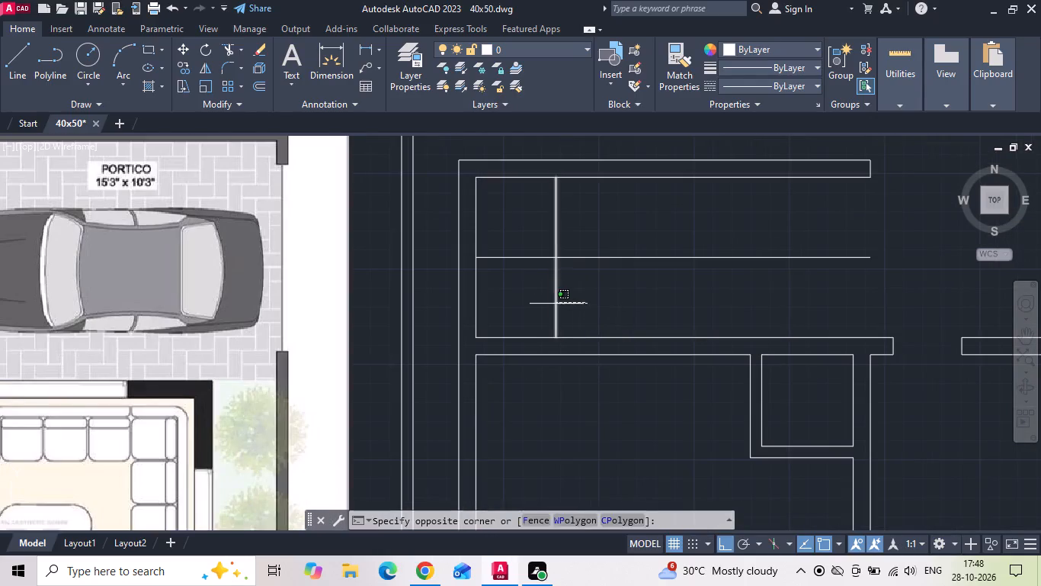
click(556, 304)
right_click(578, 275)
click(600, 295)
drag(614, 309, 638, 313)
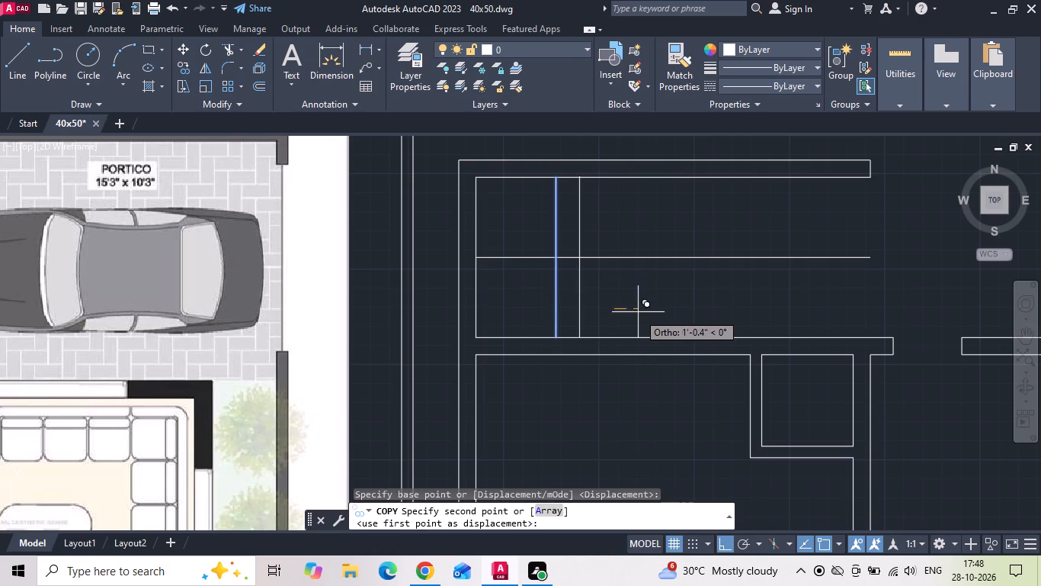
text(10)
key(Return)
text(20)
key(Return)
text(30)
key(Return)
text(40)
key(Return)
text(50)
key(Return)
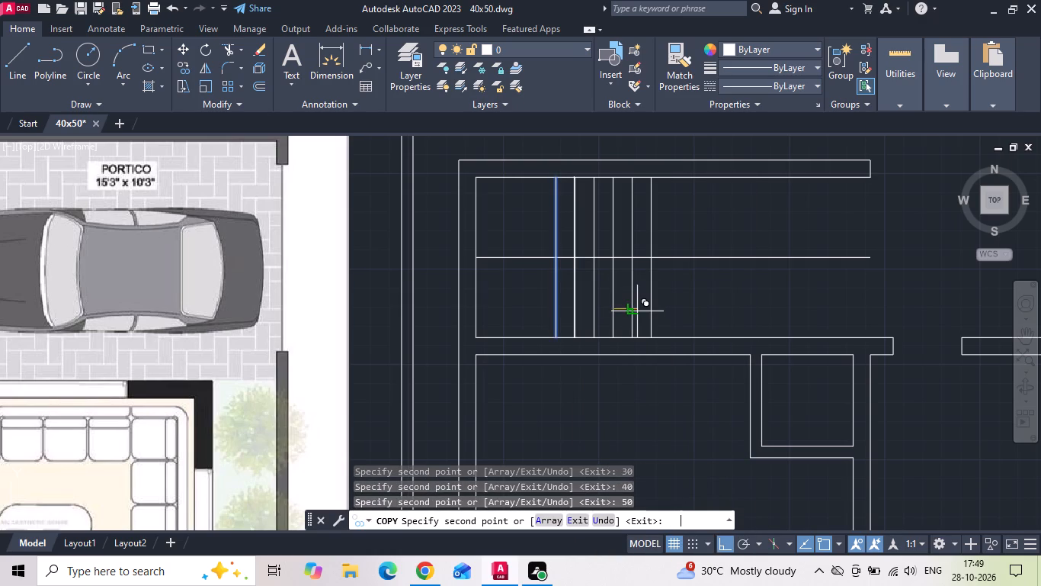
text(60)
key(Return)
text(70)
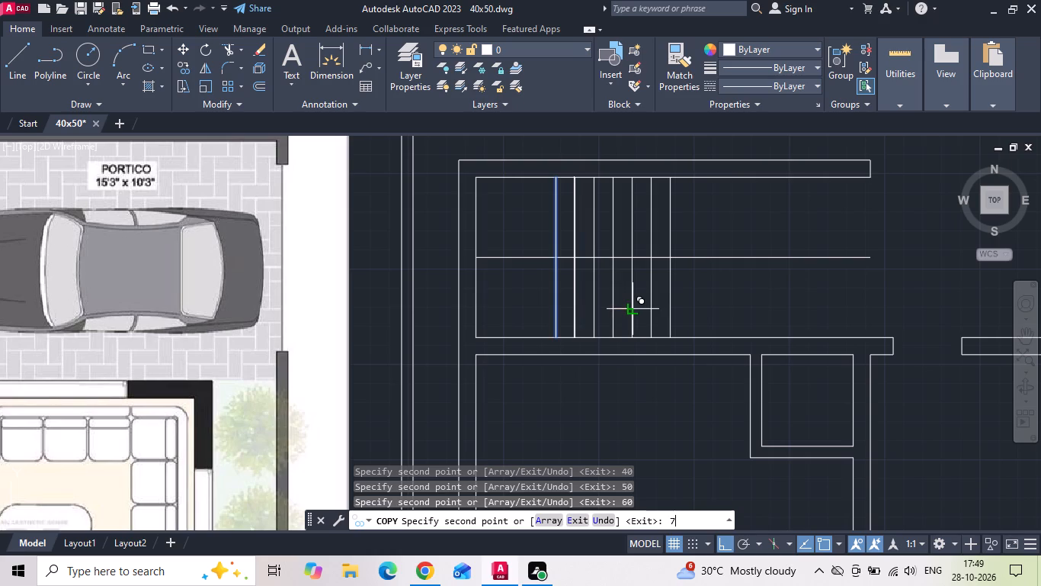
key(Return)
text(80)
key(Return)
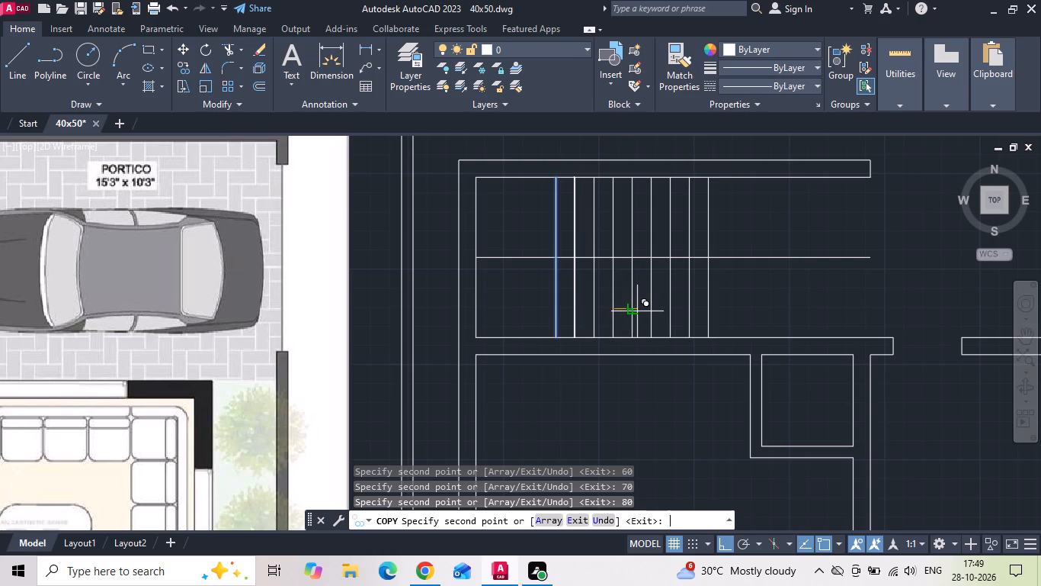
text(90)
key(Return)
key(Escape)
Trim the stair's middle line west of the first riser and east of the last riser, and save the drawing.
text(tr)
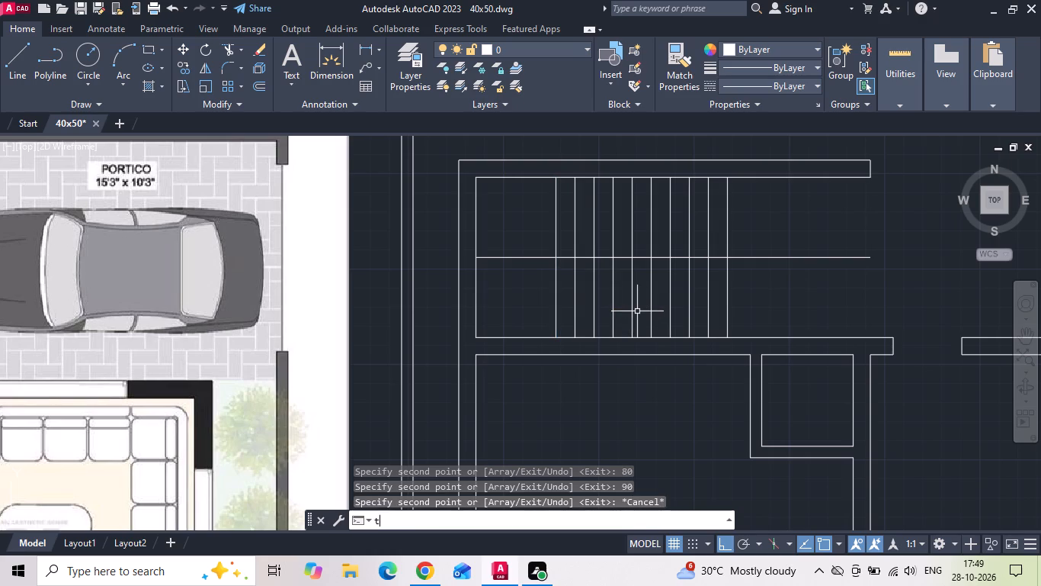
key(space)
key(space)
drag(528, 257, 527, 249)
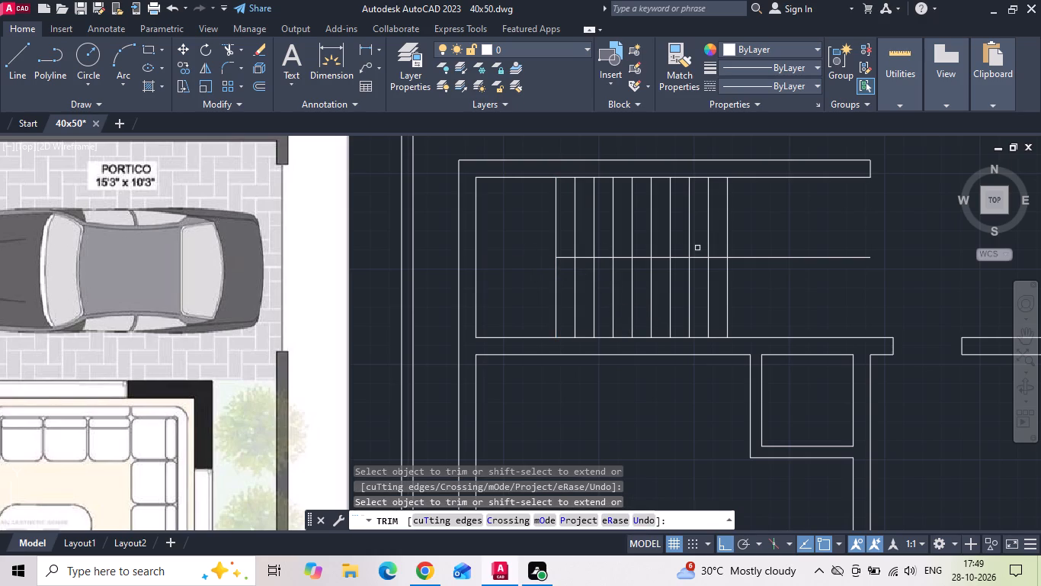
click(737, 256)
scroll(738, 257, down, 1)
key(Escape)
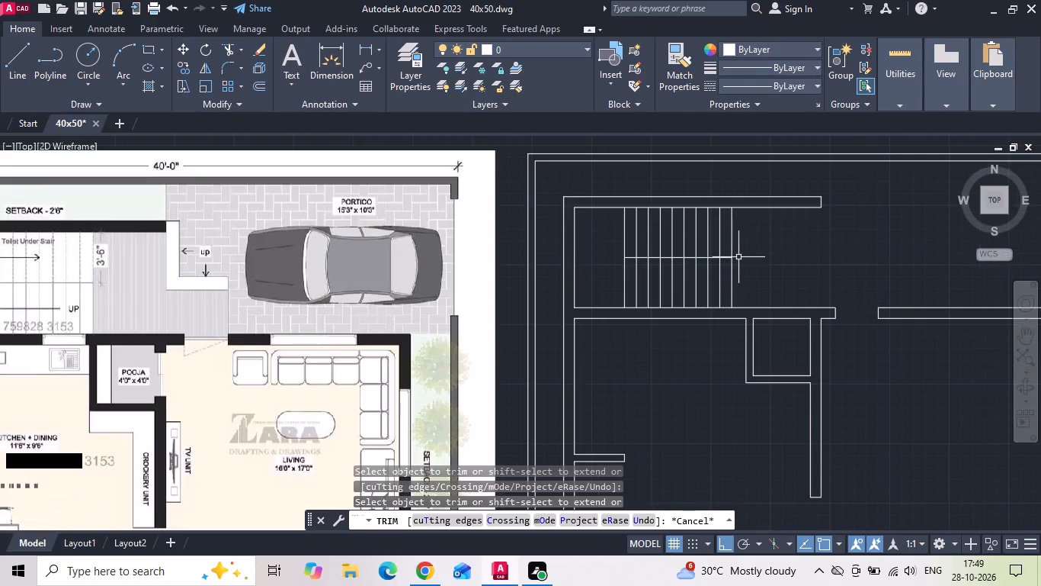
key(ctrl+s)
key(ctrl+s)
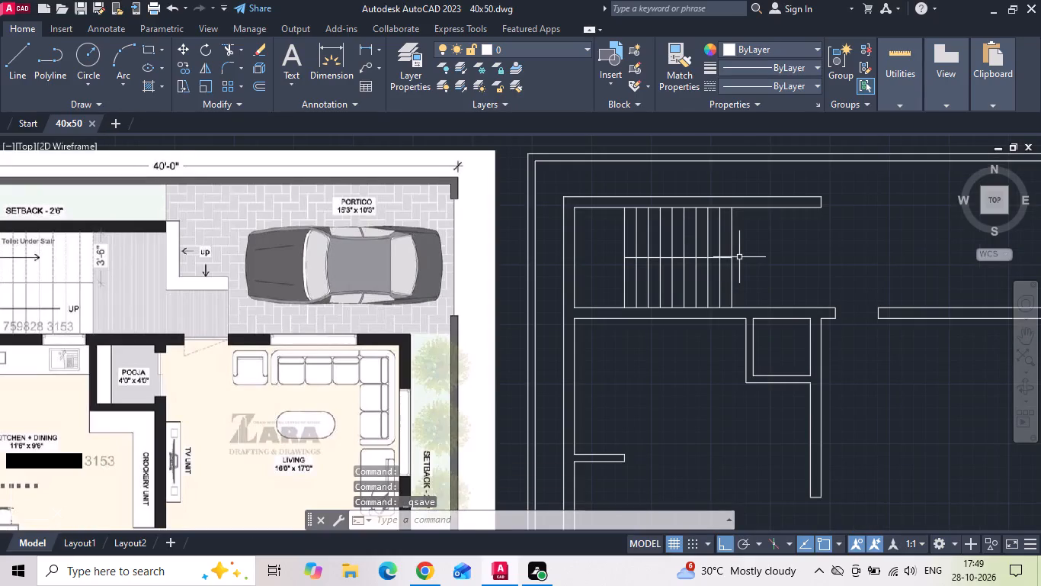
Draw a vertical line north from the east jamb of the entrance opening, to about the level of the staircase's north wall.
middle_drag(771, 263, 718, 310)
key(l)
key(space)
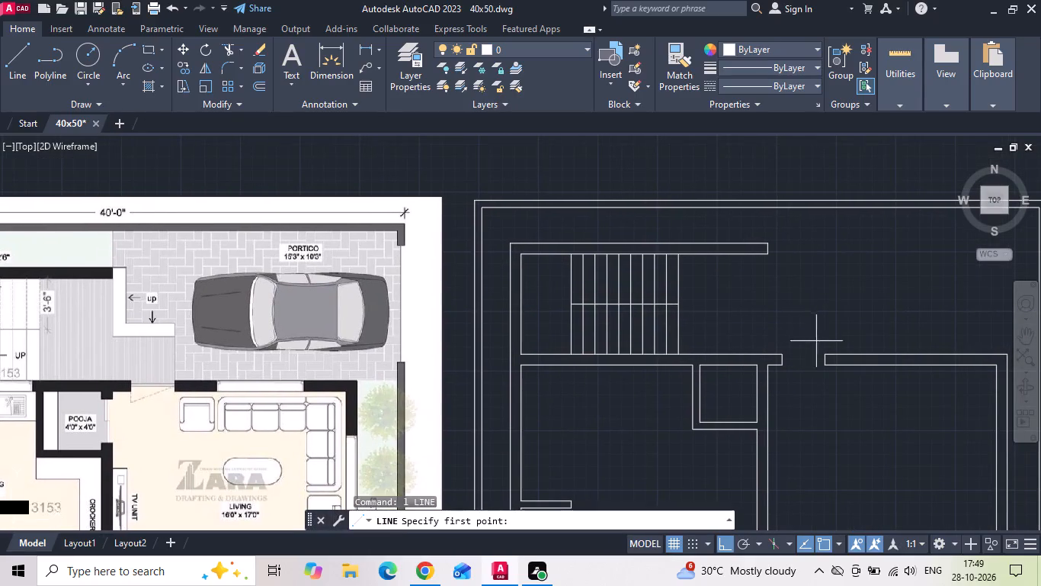
drag(820, 350, 819, 334)
click(827, 240)
key(Escape)
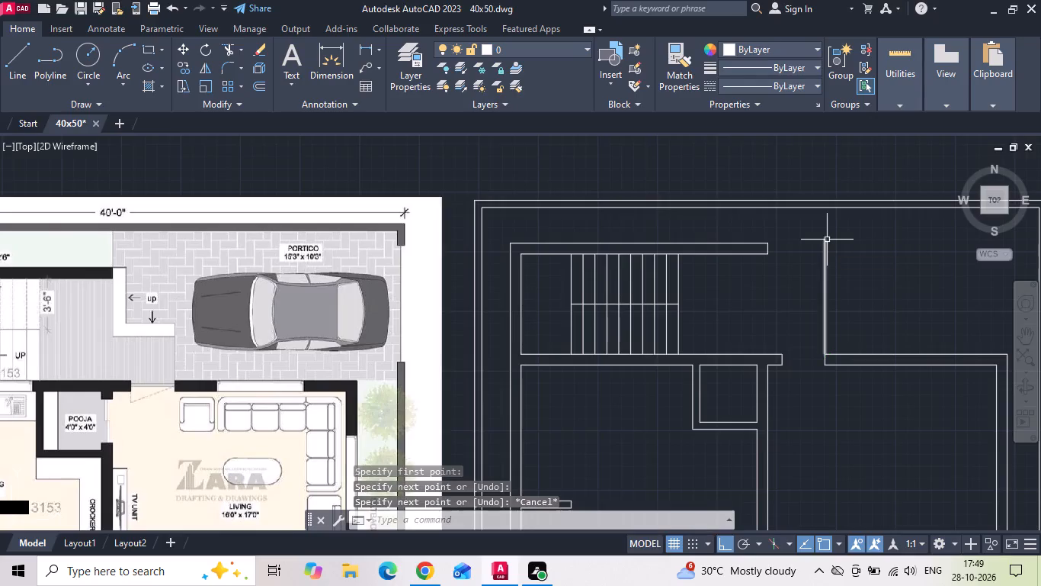
Offset the east end line of the staircase's north wall by 10" to the east.
text(o 1)
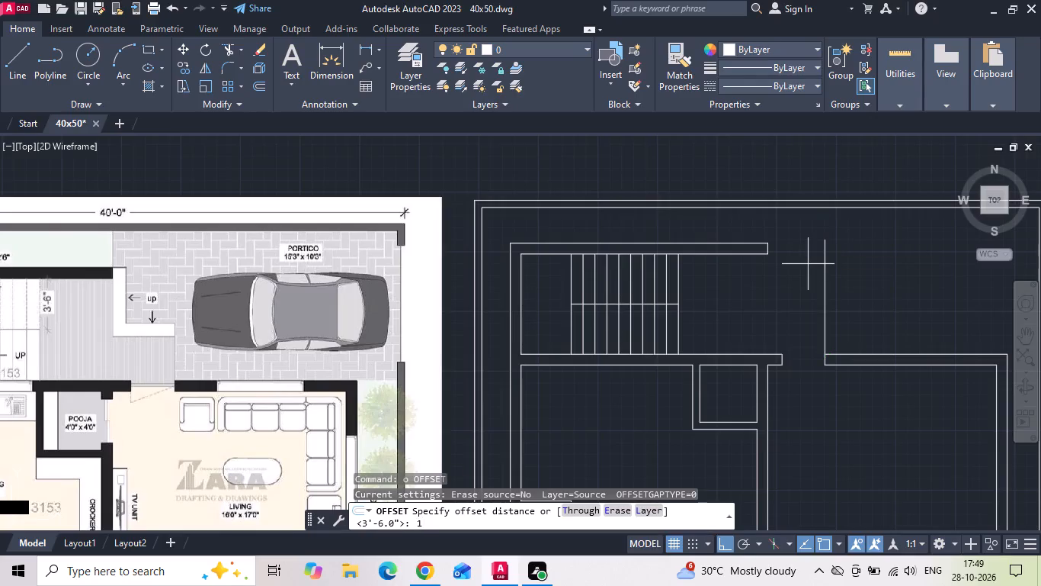
key(0)
key(Return)
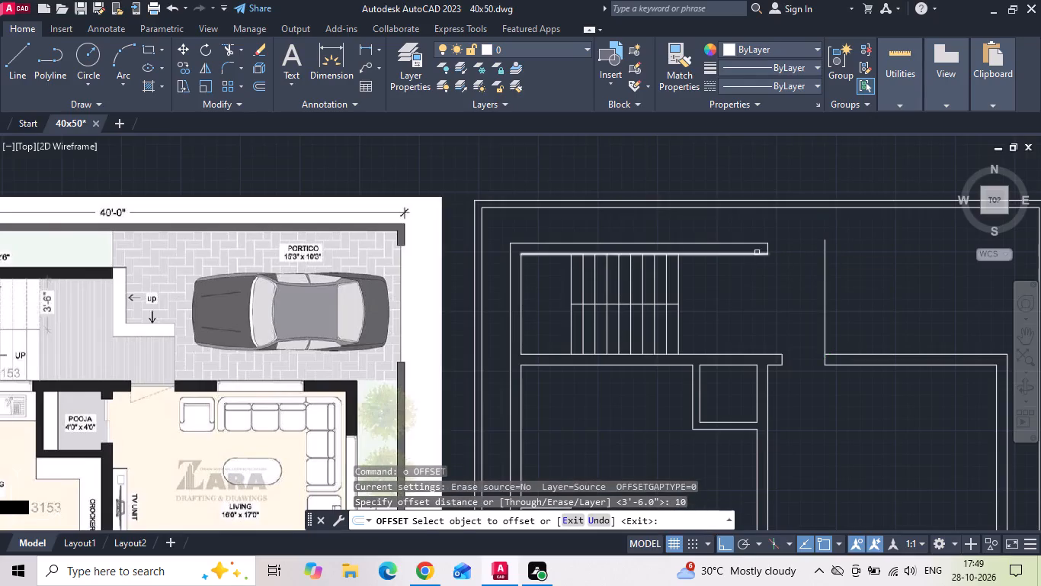
drag(768, 249, 777, 249)
click(799, 261)
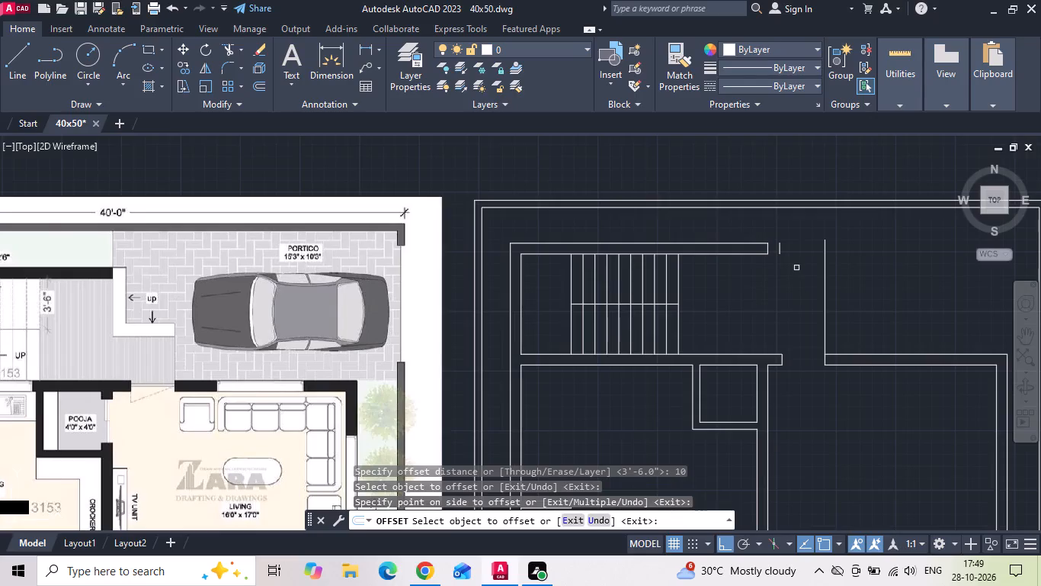
key(Escape)
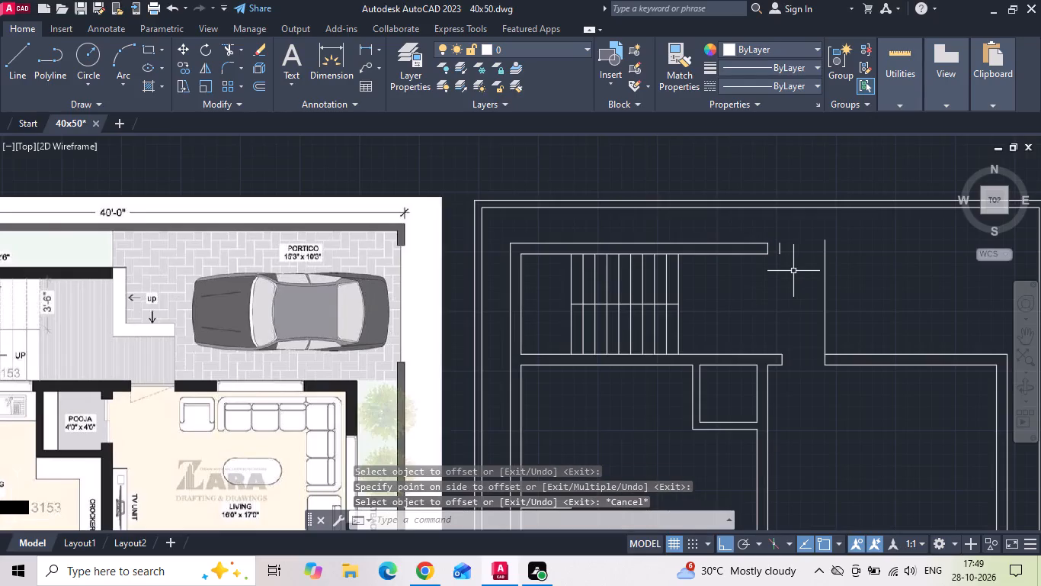
Extend the stair's middle line to the entrance line, both short step lines south to it, and the outer north wall line to the offset line.
key(f)
key(Escape)
text(ex)
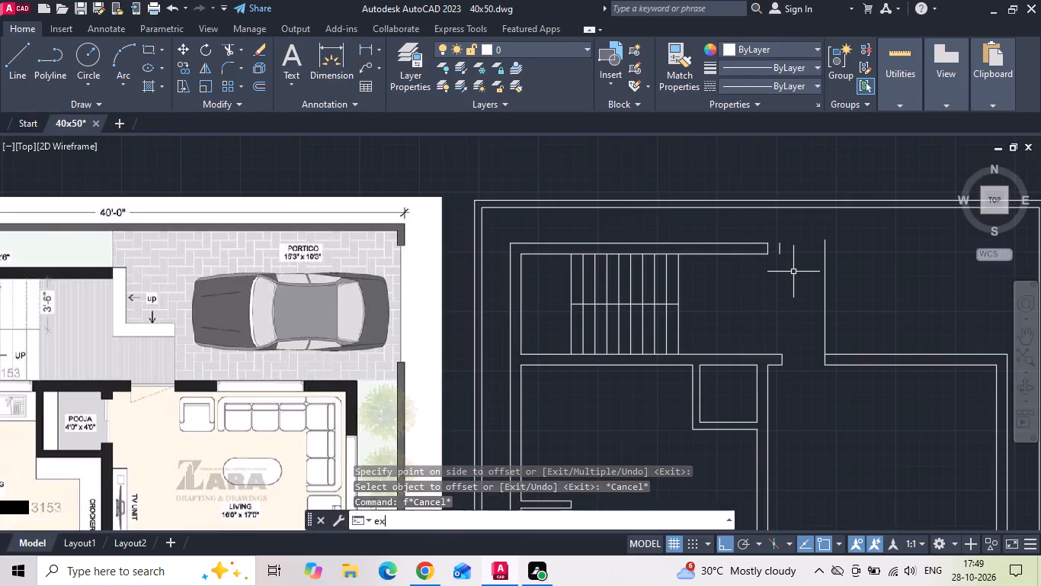
key(space)
click(674, 306)
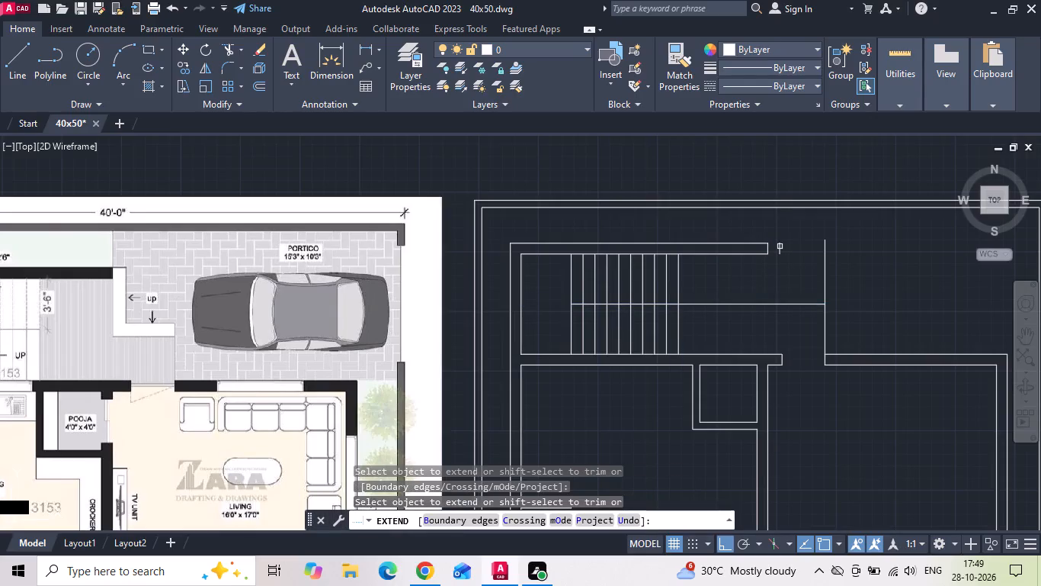
click(780, 253)
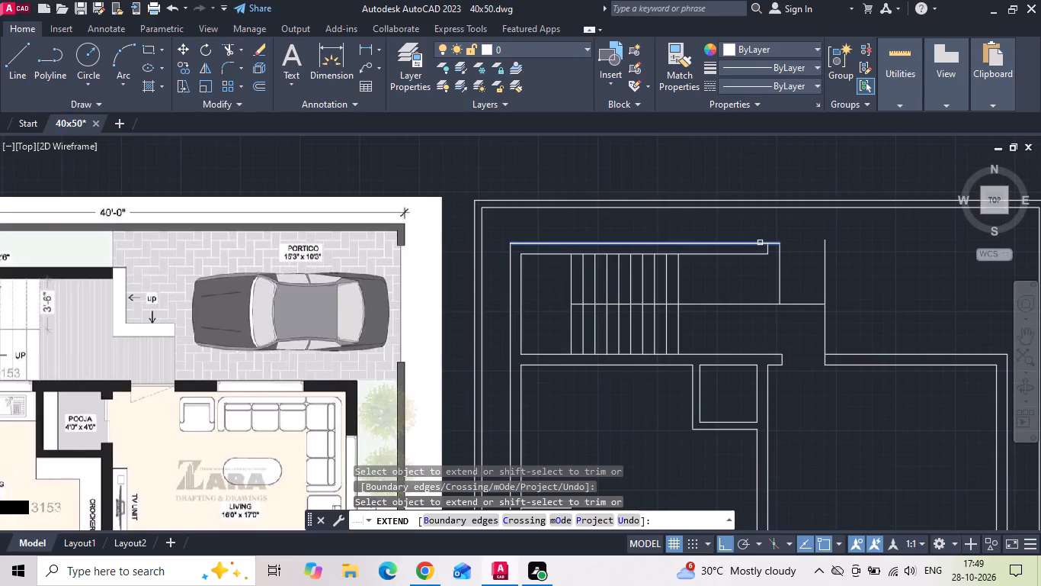
click(760, 242)
click(767, 250)
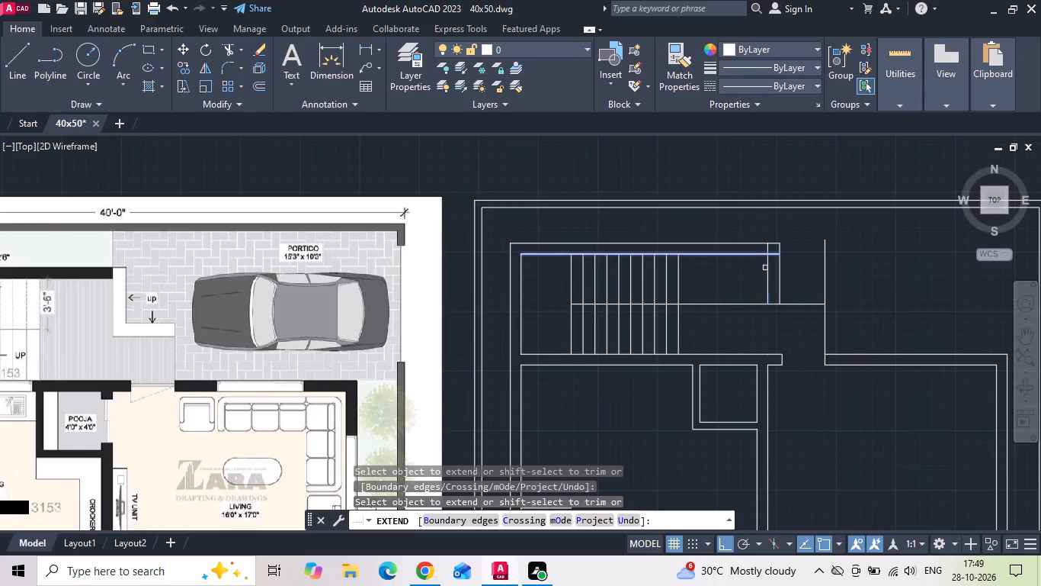
key(Escape)
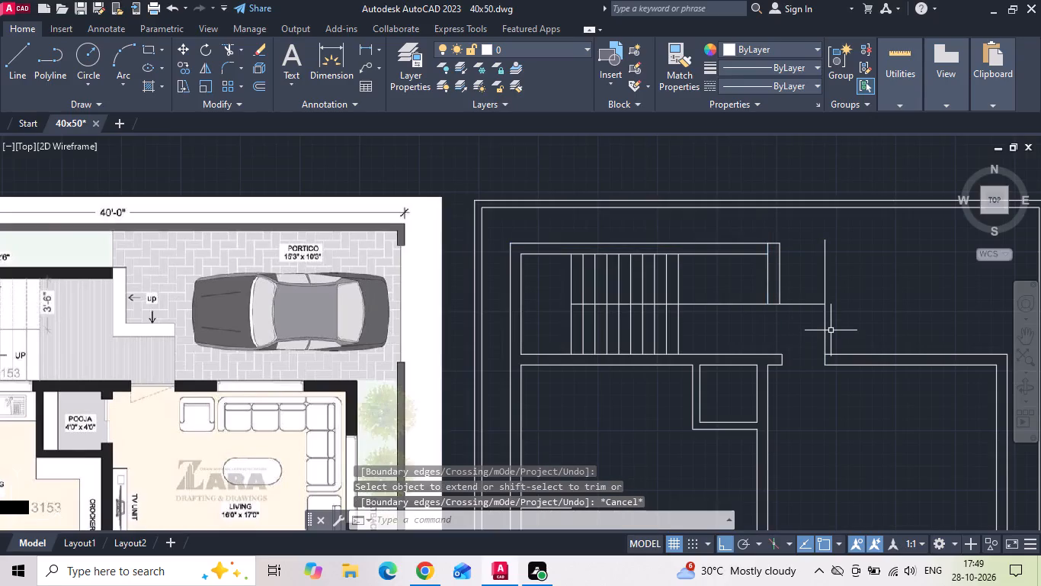
Trim the entrance line above the middle line, and the middle line between the last riser and the wall-end step line.
key(t)
key(r)
key(space)
drag(811, 264, 836, 268)
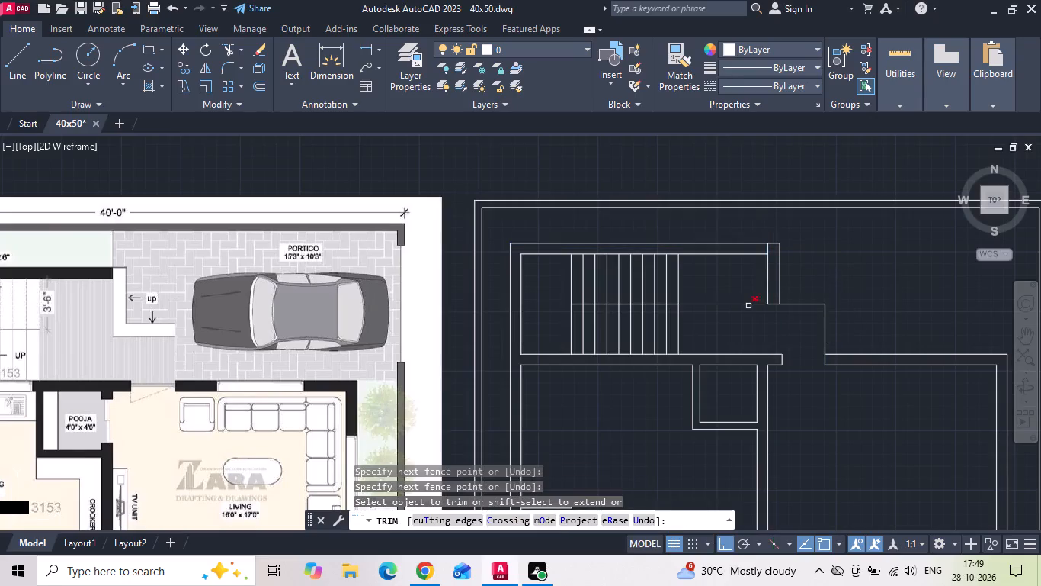
click(748, 306)
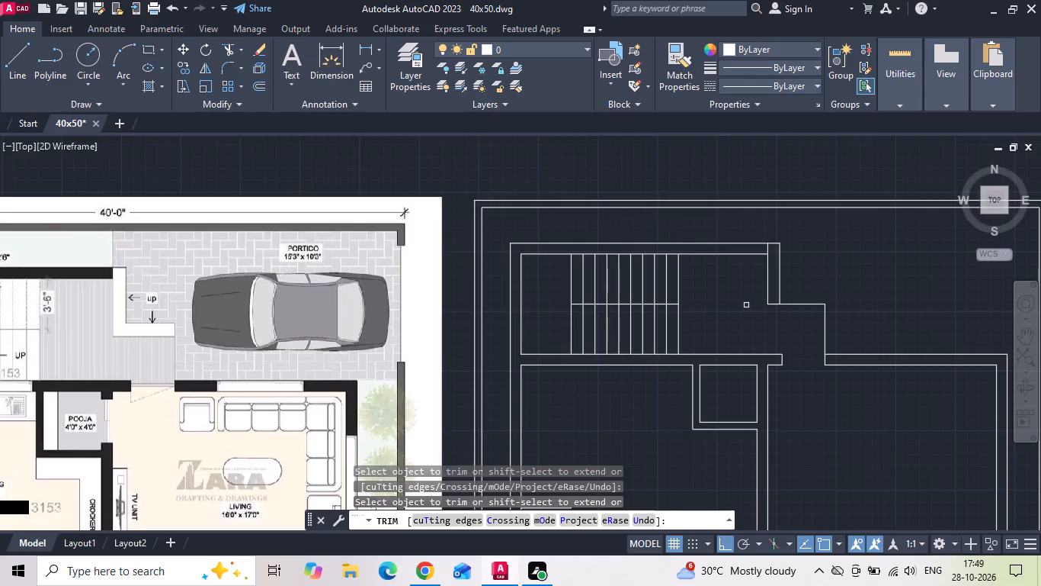
key(Escape)
Gauge the entrance step's position on the reference image against the stair's middle line, the step's inner corner and the entrance door jamb.
key(l)
key(space)
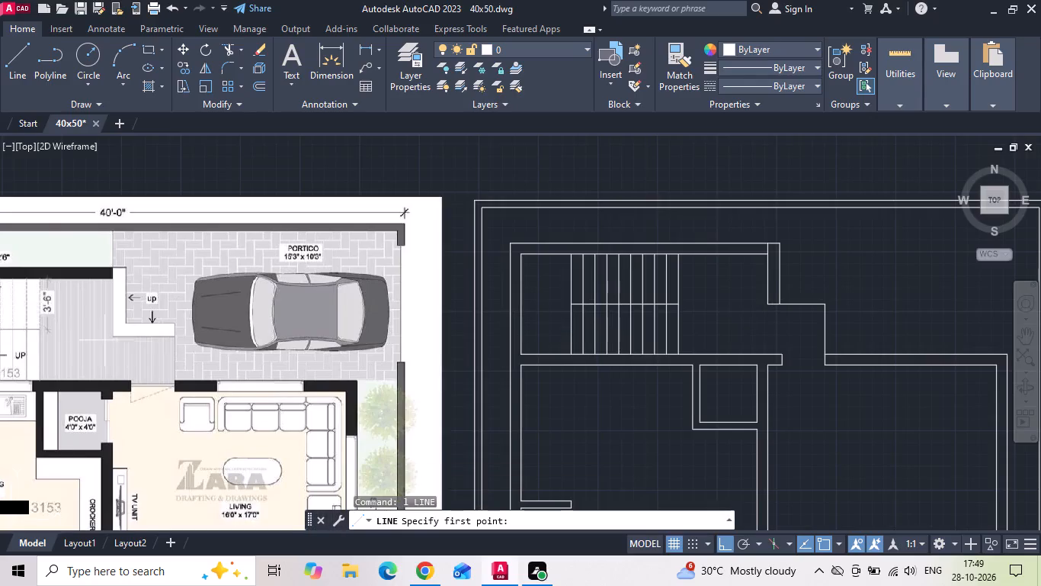
drag(40, 328, 52, 333)
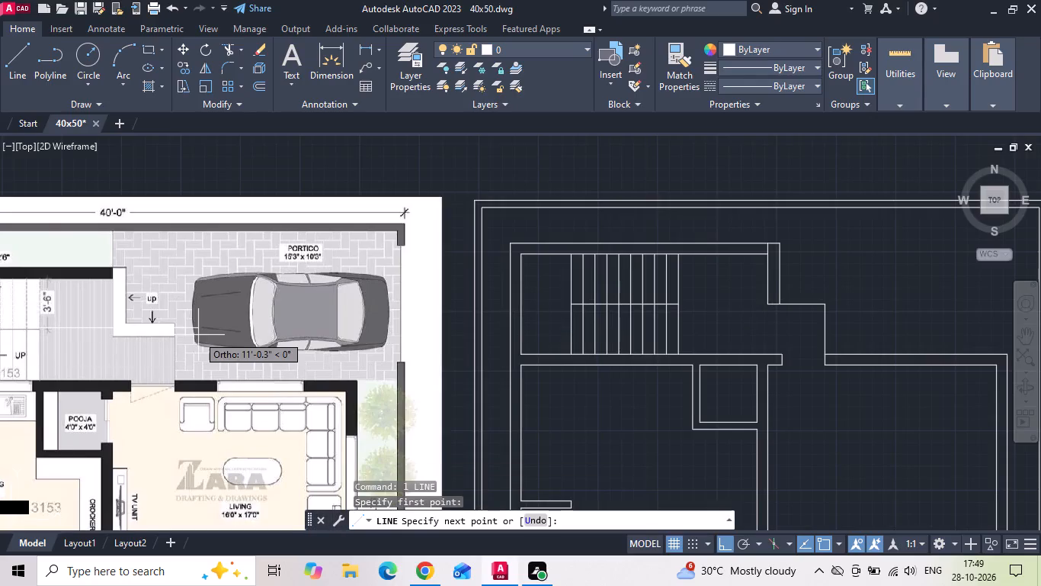
middle_drag(71, 325, 311, 336)
scroll(274, 351, up, 1)
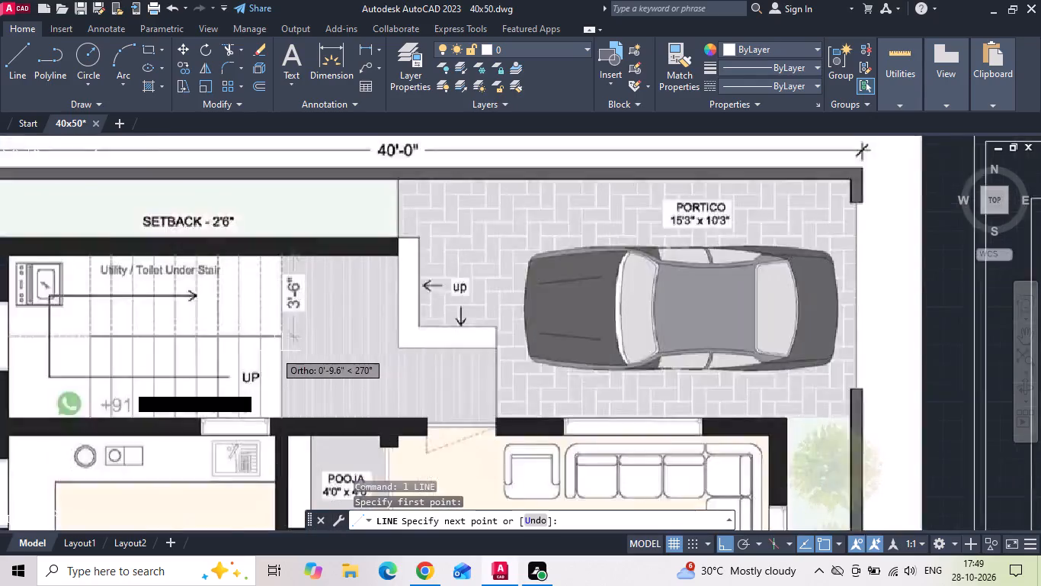
scroll(274, 351, up, 1)
key(Escape)
key(space)
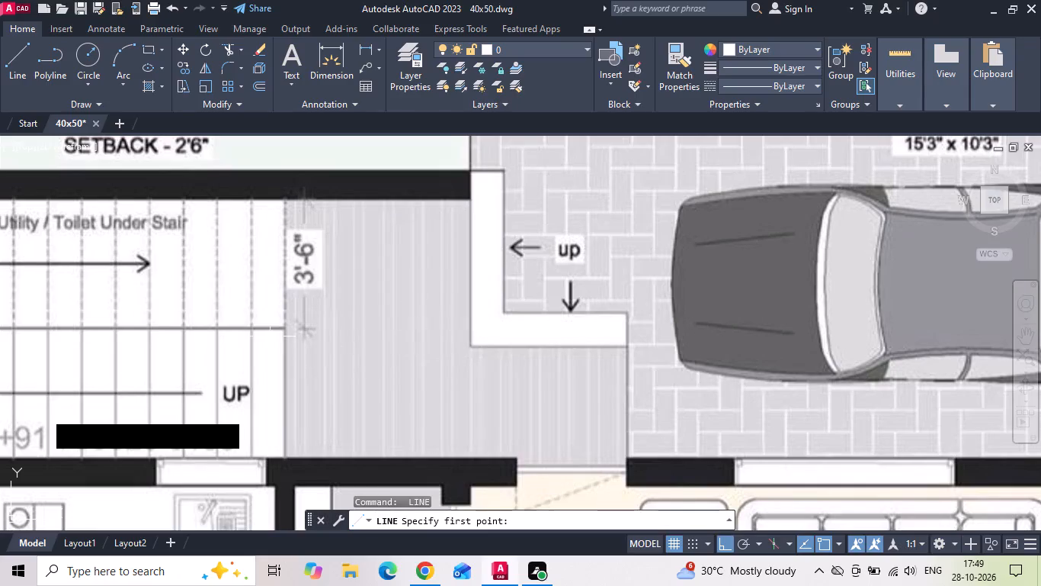
click(283, 329)
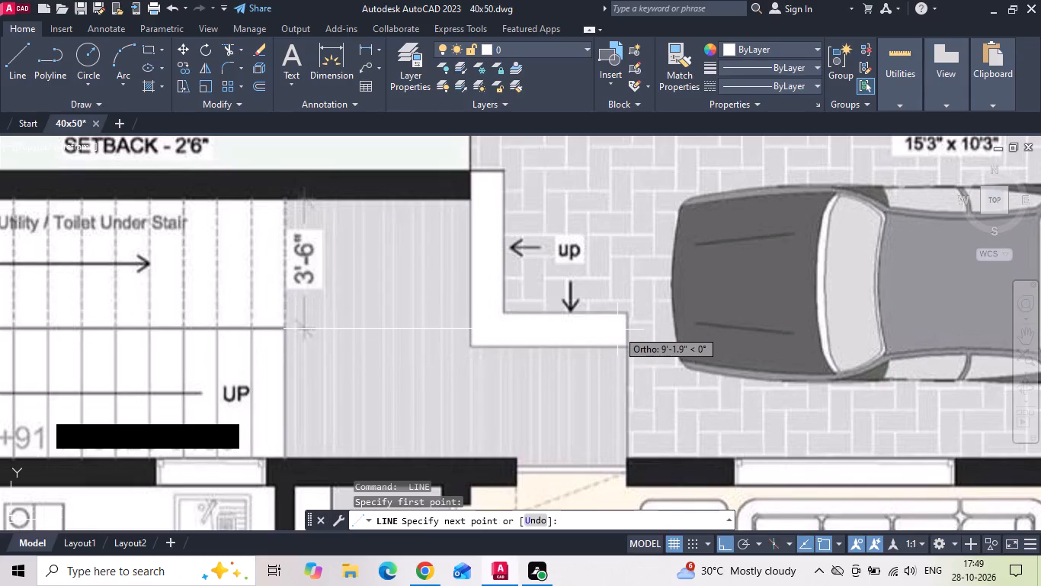
key(Escape)
key(space)
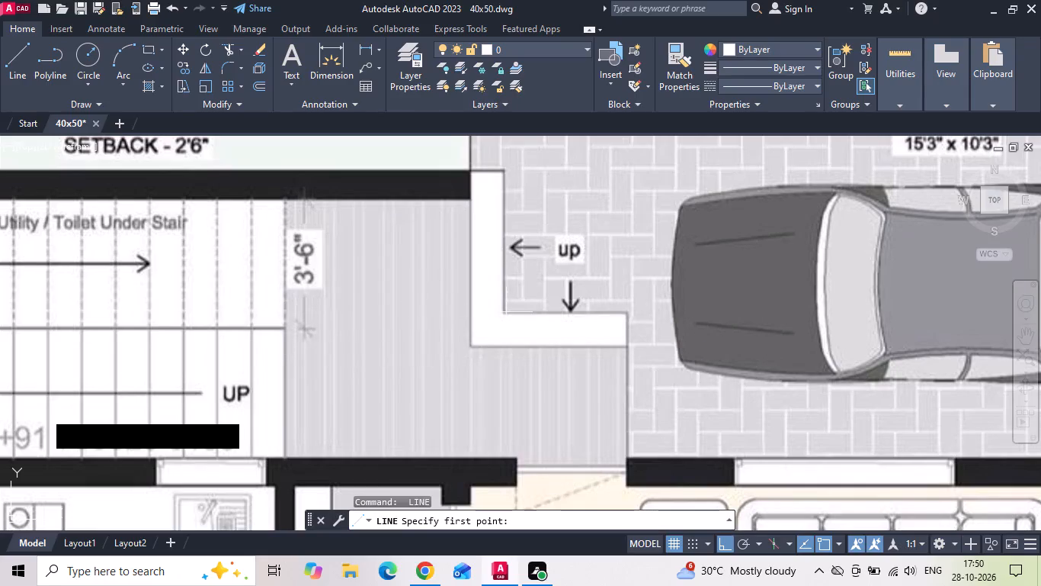
click(505, 311)
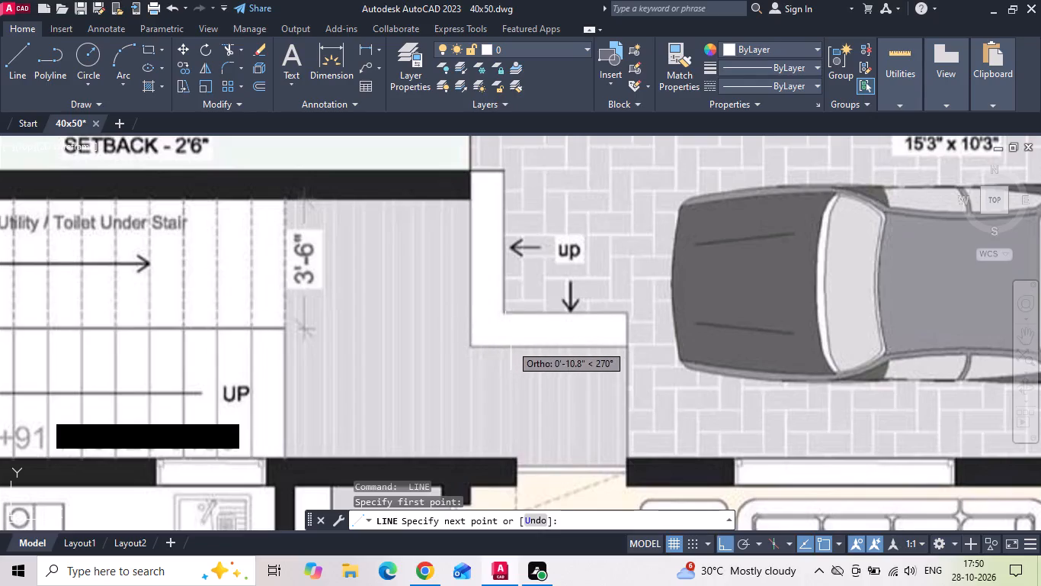
key(Escape)
key(space)
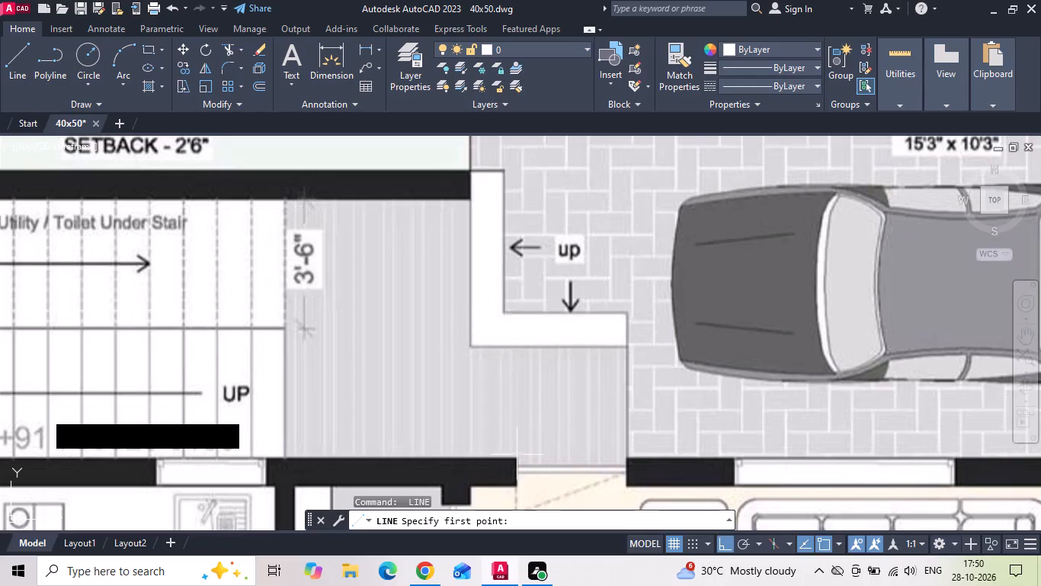
click(517, 455)
key(Escape)
scroll(360, 333, down, 4)
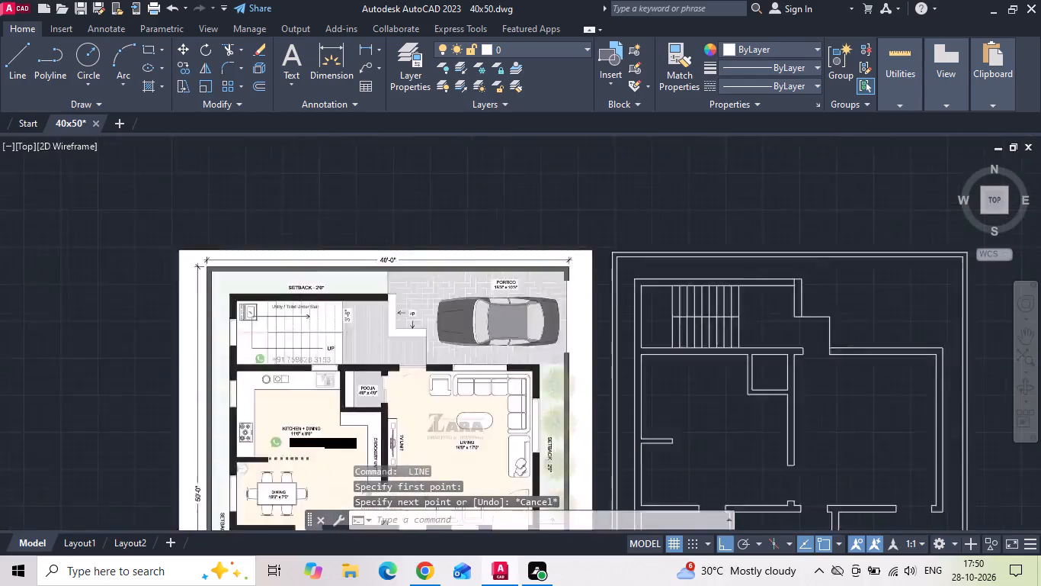
Offset the north face line of the staircase's south wall 3' to the north.
scroll(607, 337, up, 3)
text(o 3')
key(Return)
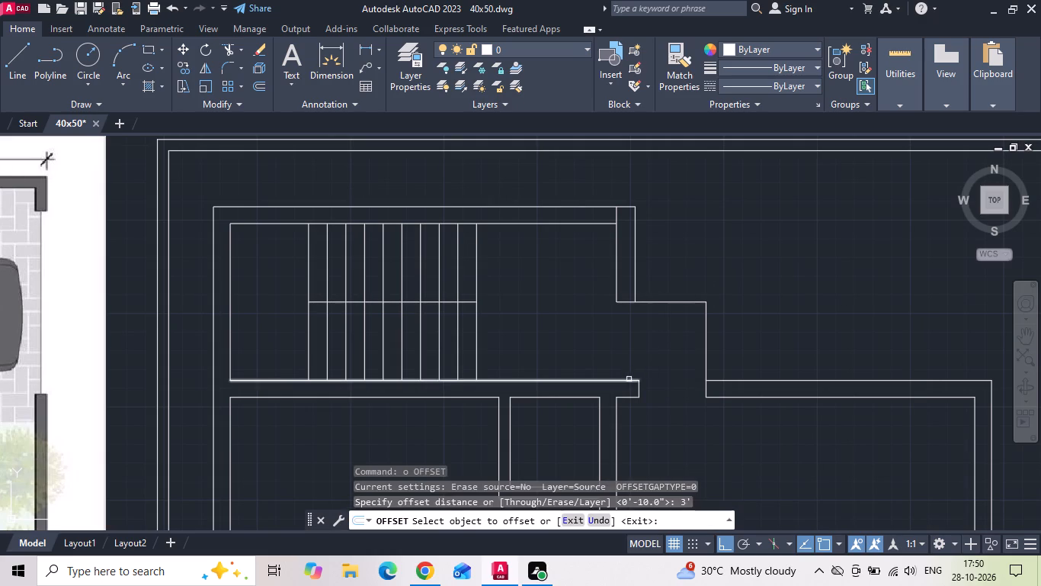
click(629, 379)
click(628, 366)
key(Escape)
Extend both vertical lines of the entrance step south to the 3' offset line.
text(ex)
key(space)
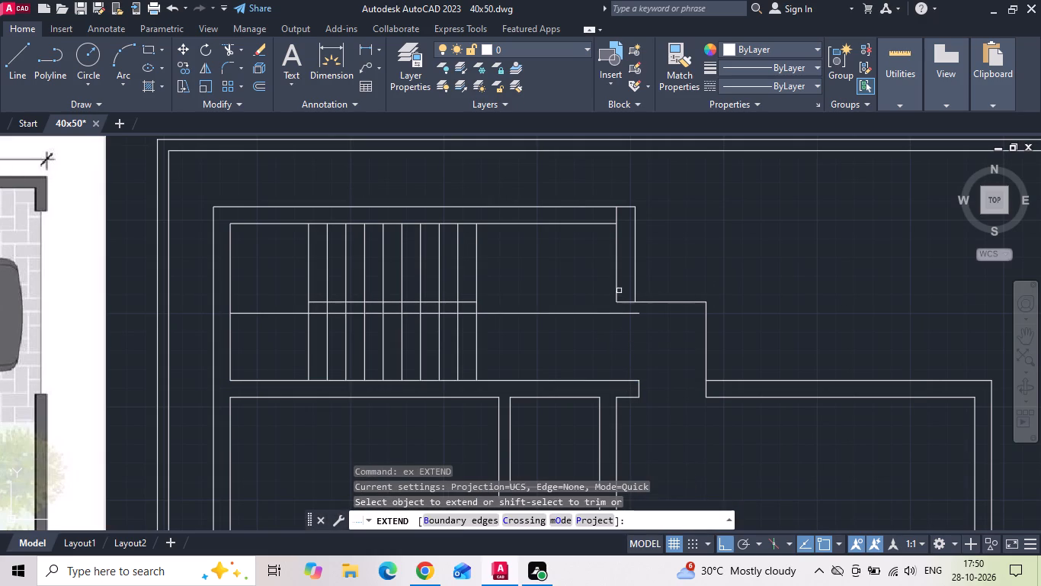
drag(596, 285, 652, 284)
key(Escape)
Trim the 3' offset line between the entrance step and the stair, and erase its remaining piece across the staircase.
key(t)
key(r)
key(space)
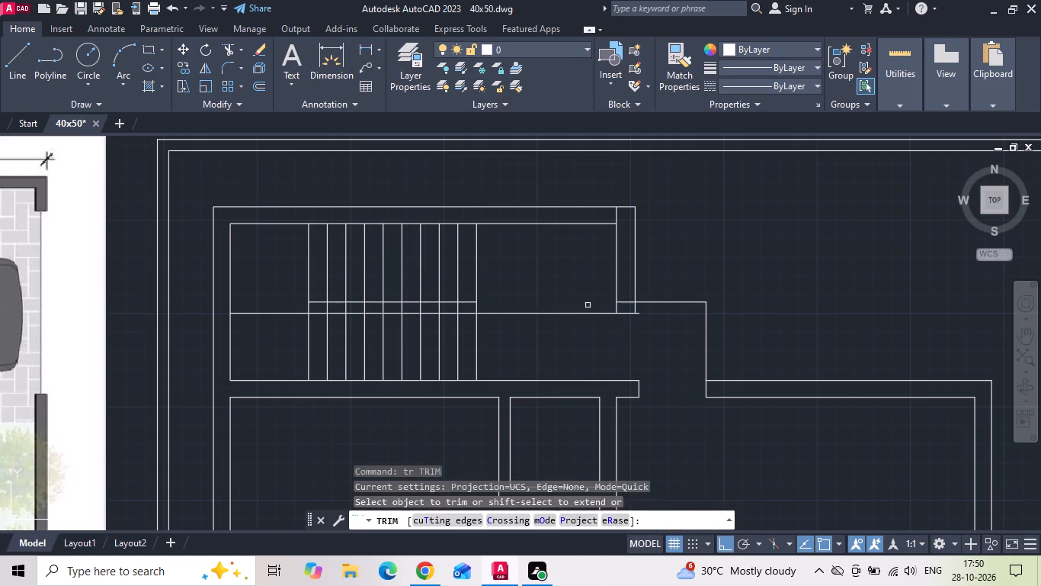
drag(585, 307, 576, 346)
key(Escape)
click(468, 312)
key(Delete)
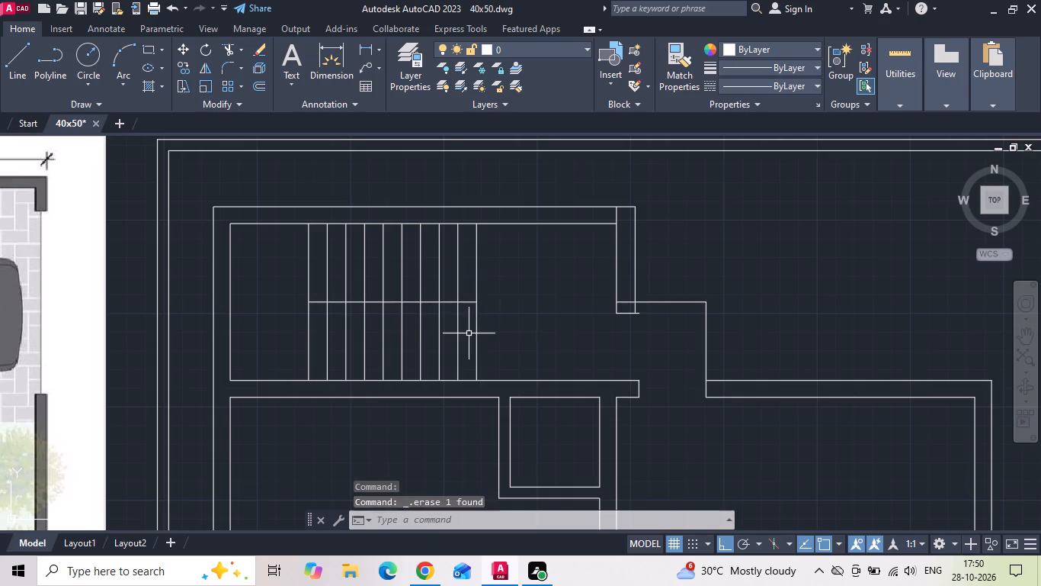
Offset the short line at the foot of the entrance step 10" to the north.
scroll(649, 307, up, 1)
text(o)
key(space)
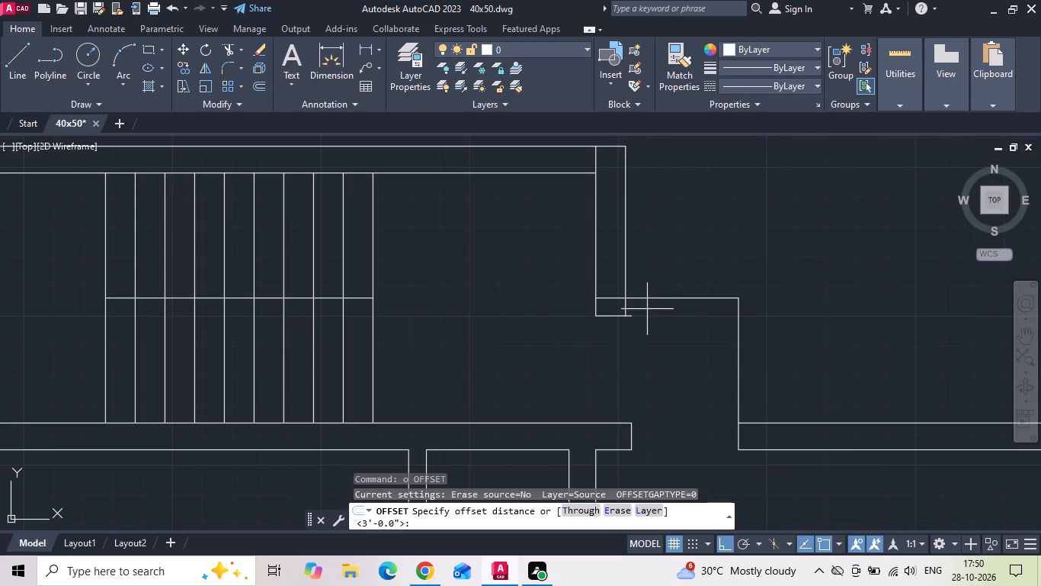
text(10)
key(space)
drag(611, 316, 612, 305)
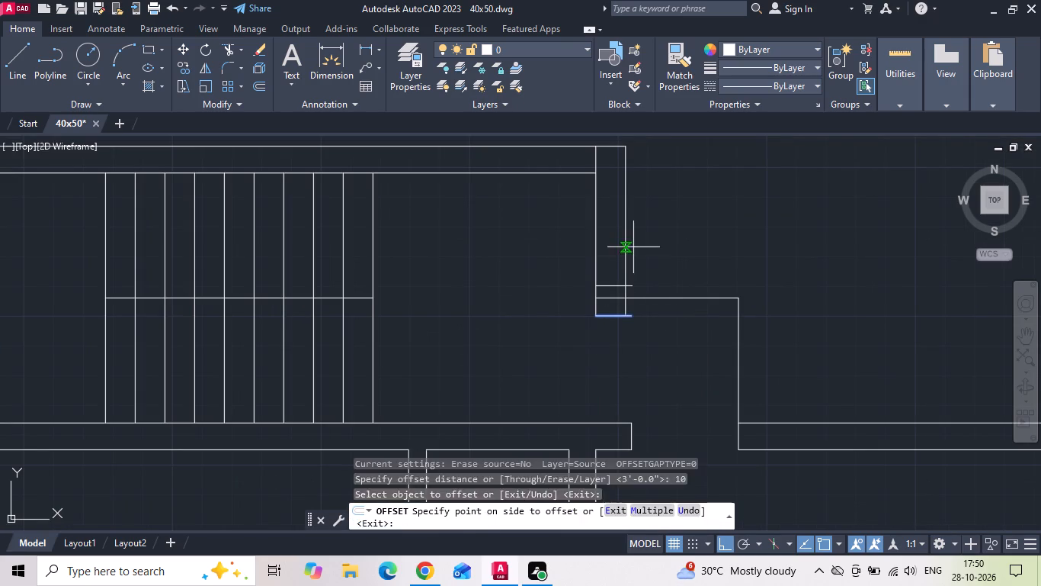
click(633, 247)
key(Escape)
Fillet the 10" offset line with the east vertical entrance line into a square corner, and extend the lower step line to that vertical.
text(f)
key(space)
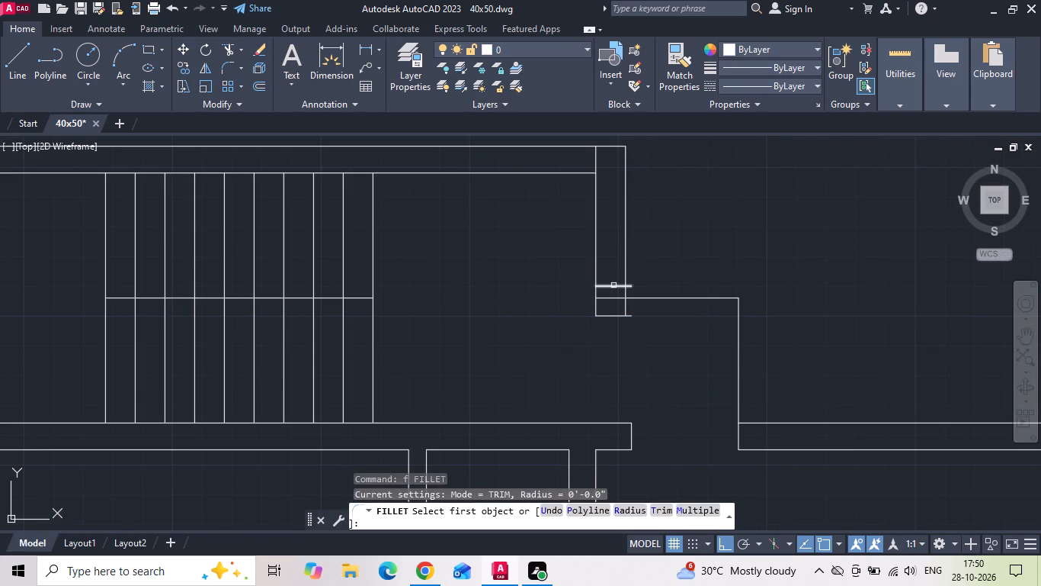
click(612, 287)
click(739, 322)
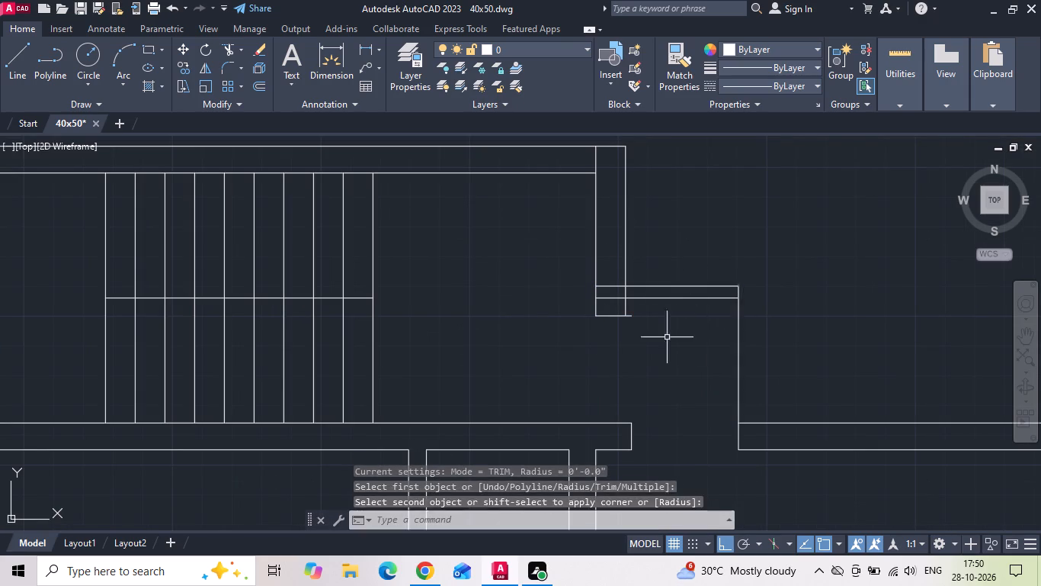
key(Escape)
key(e)
key(x)
key(space)
click(617, 315)
key(Escape)
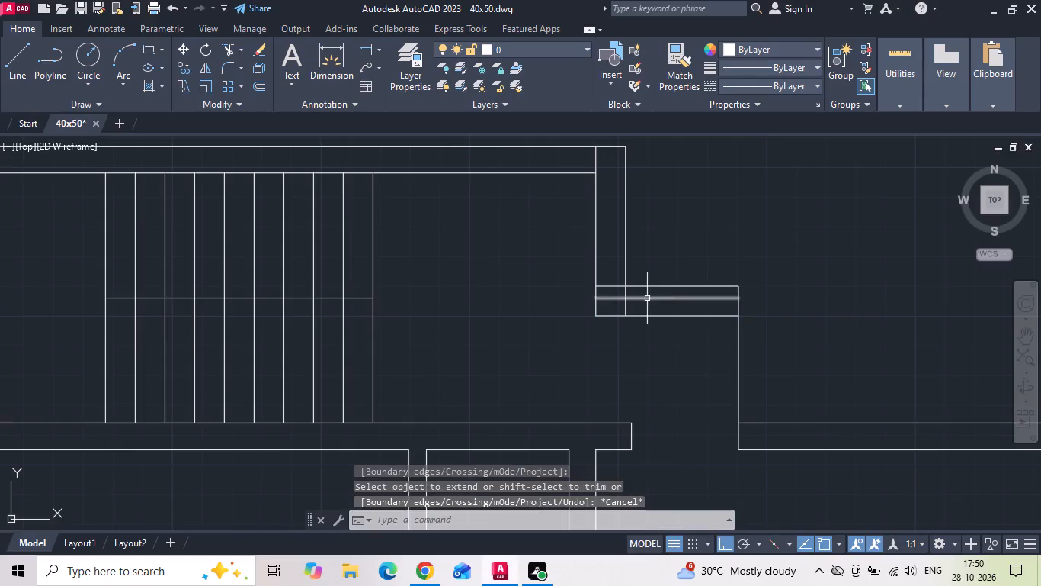
Erase the old horizontal line between the step's two edges, and trim the crossing lines at its corner to form an L-shaped step.
click(647, 298)
key(Delete)
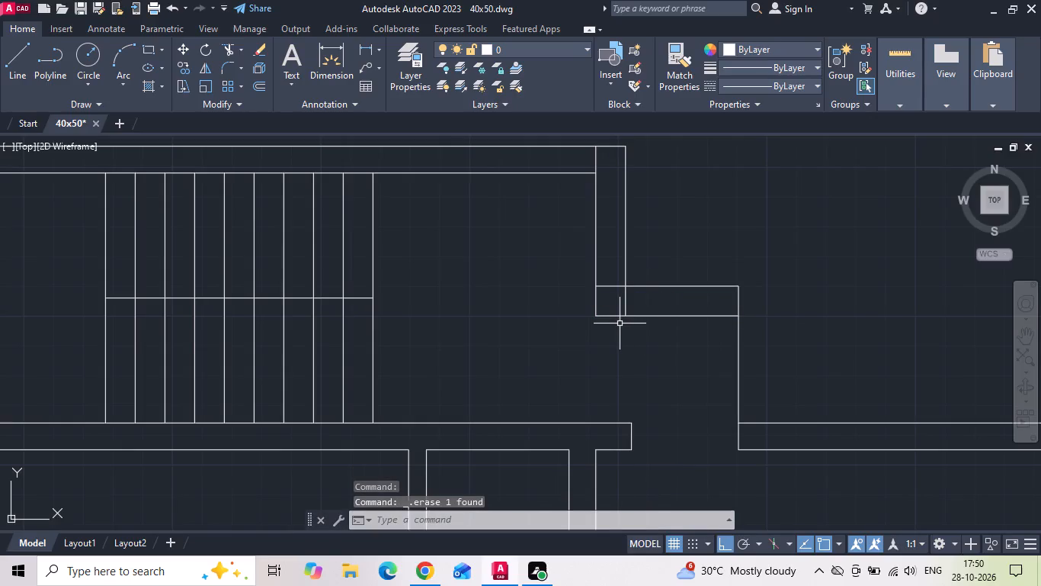
text(tr)
key(space)
drag(613, 281, 665, 304)
scroll(657, 312, down, 3)
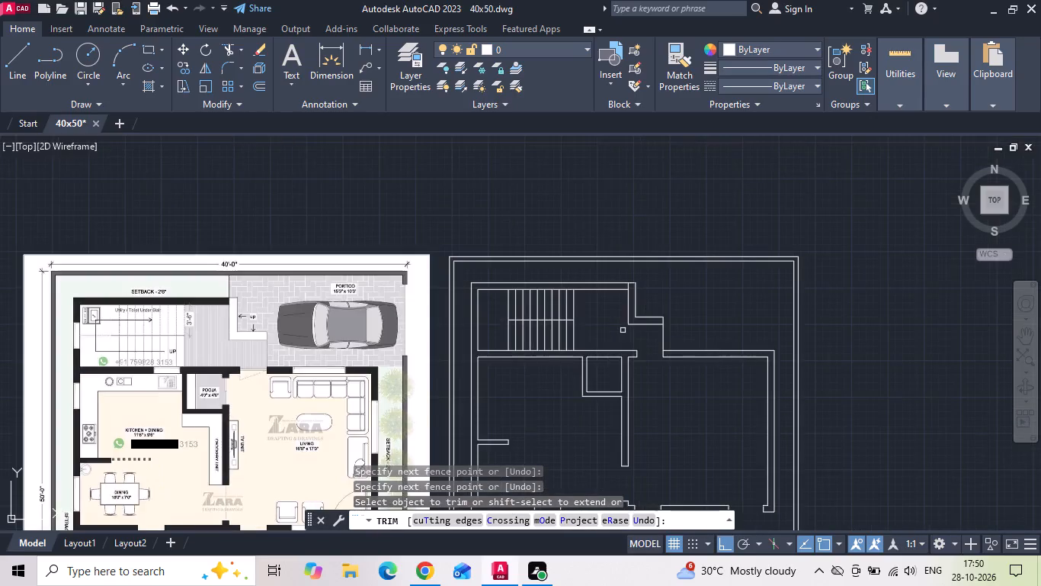
middle_drag(617, 328, 623, 321)
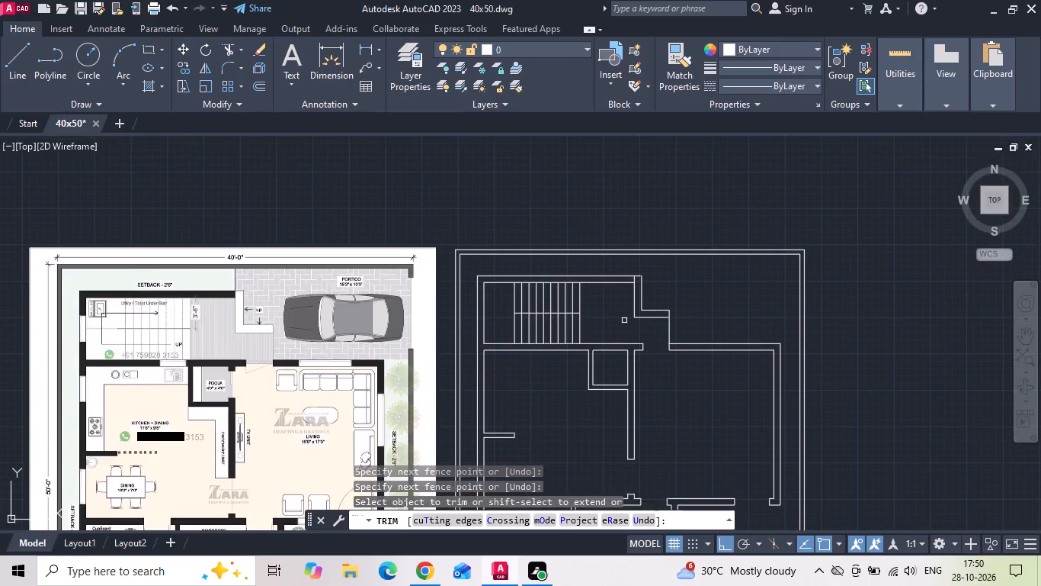
Save the drawing.
key(ctrl+s)
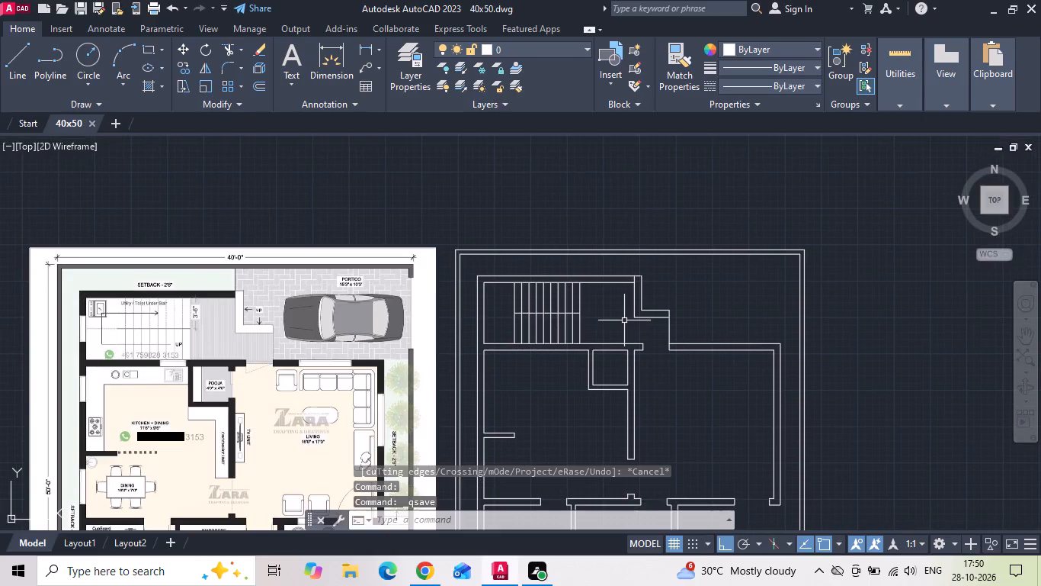
key(ctrl+s)
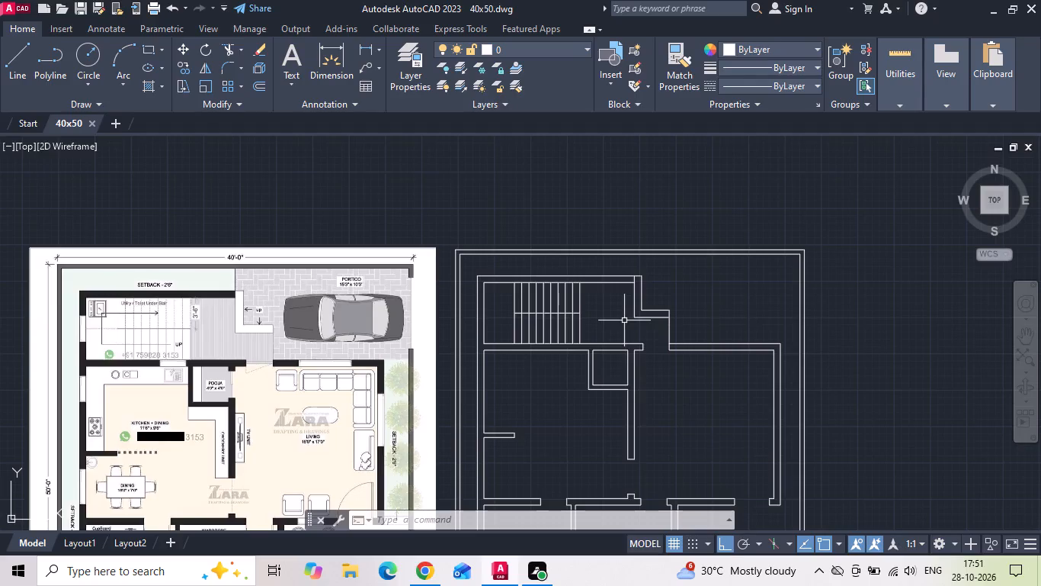
key(ctrl+s)
key(ctrl+s)
key(Escape)
key(ctrl+s)
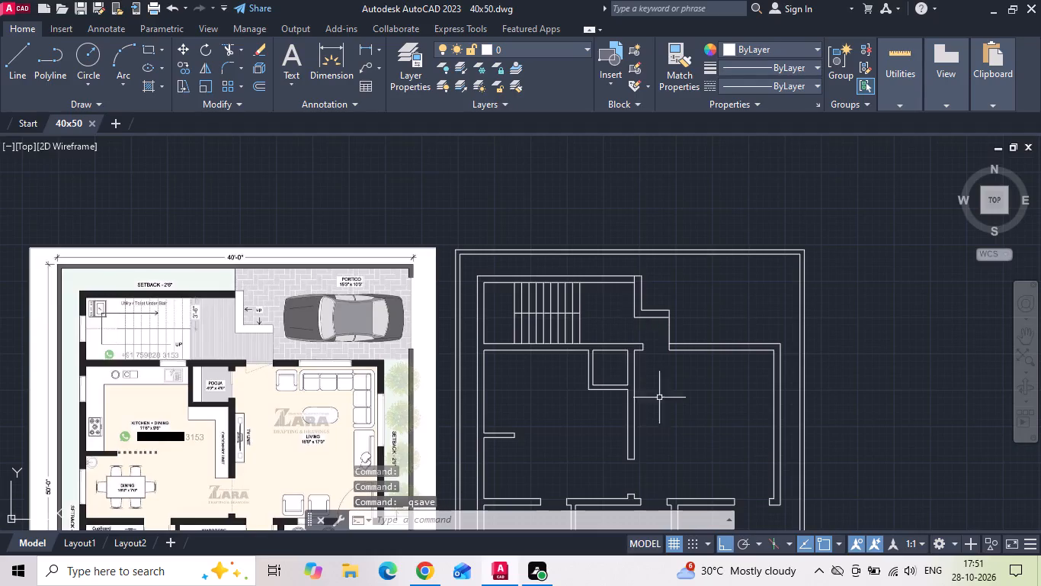
Copy the short wall line at the entrance's west jamb 6" and 3'6" to the south, marking the pooja room opening.
scroll(663, 403, up, 2)
scroll(625, 310, up, 2)
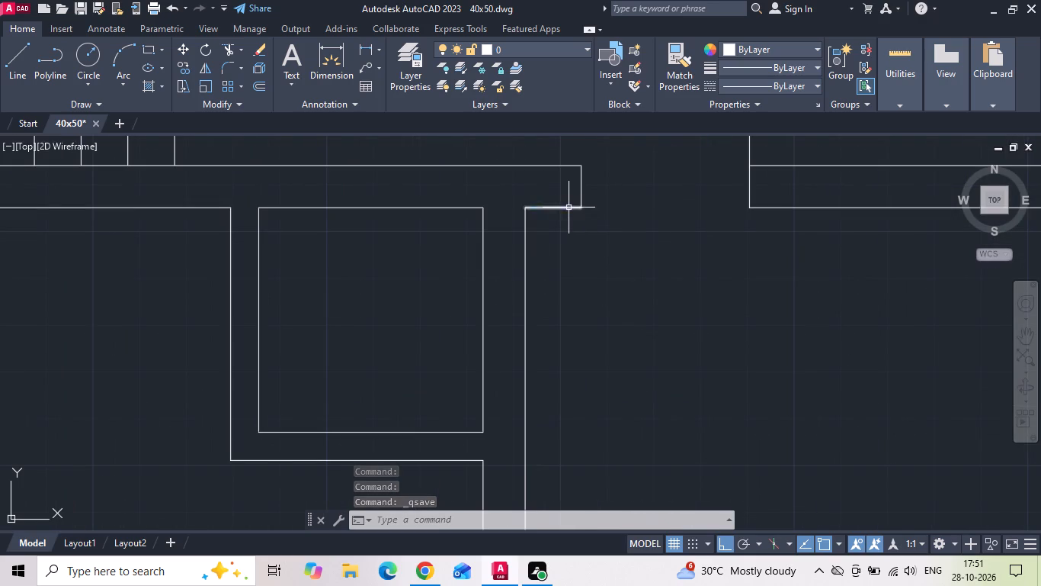
drag(569, 208, 566, 218)
right_click(565, 253)
click(581, 289)
drag(606, 307, 613, 349)
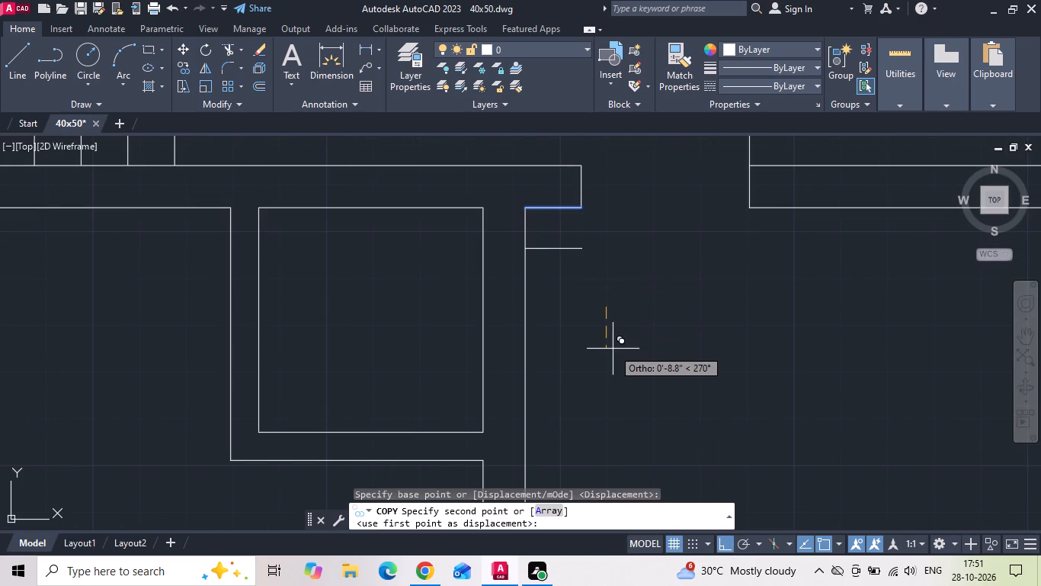
key(6)
key(Return)
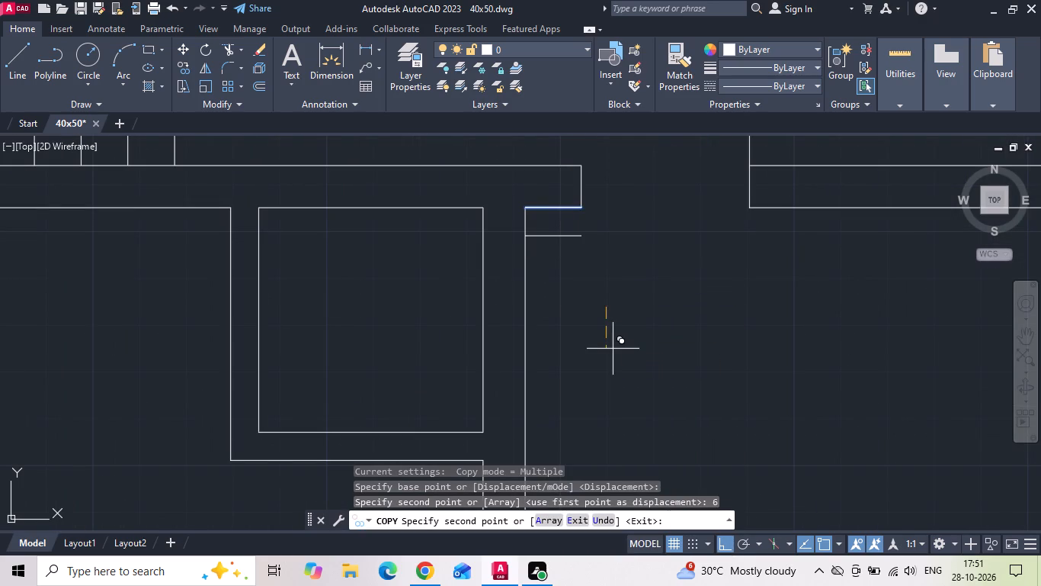
text(3'6)
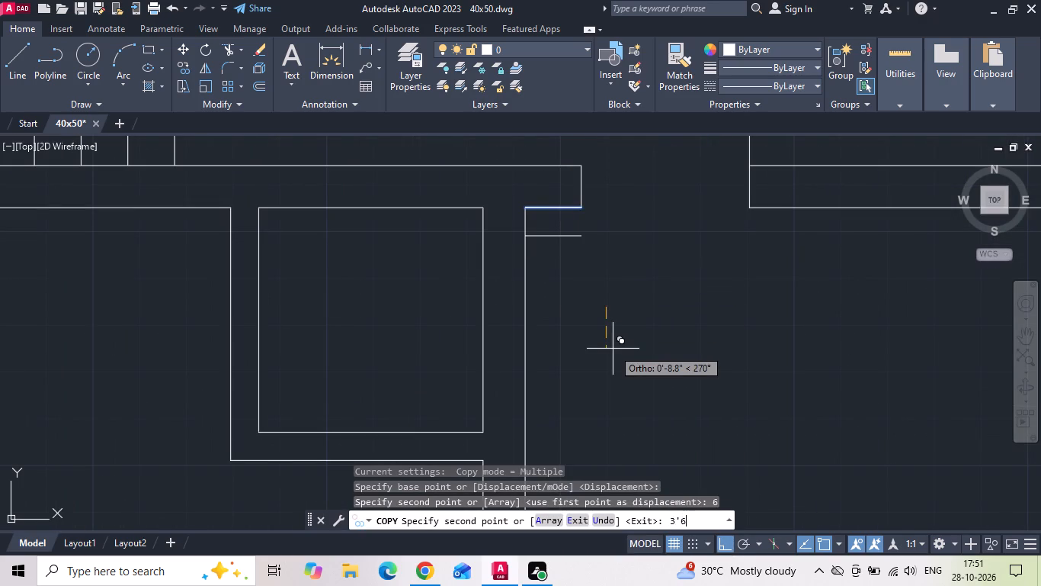
key(Return)
key(Escape)
Extend both copied lines west to the inner face of the pooja room's east wall.
text(ex)
key(space)
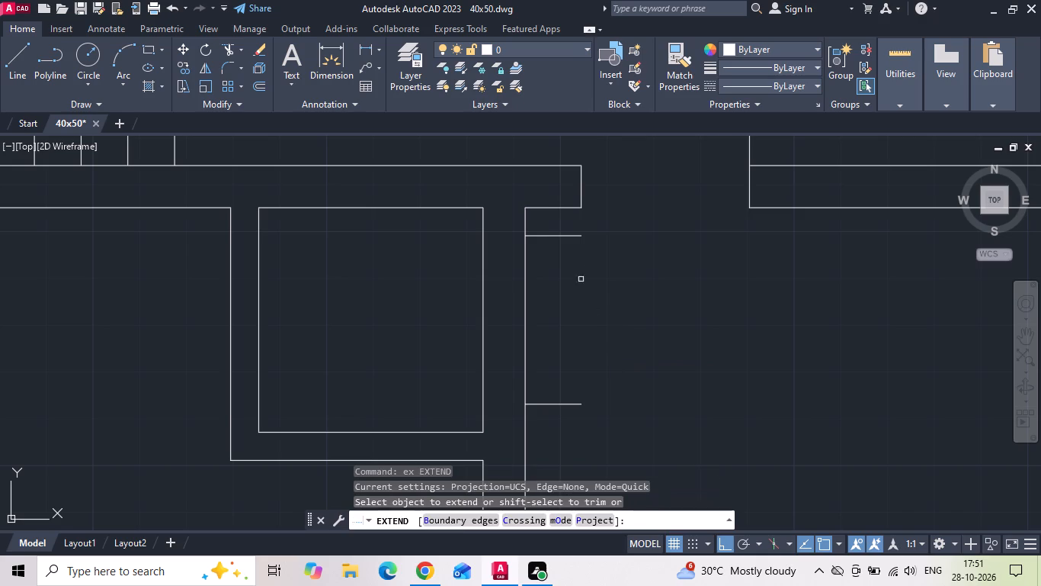
drag(553, 230, 578, 444)
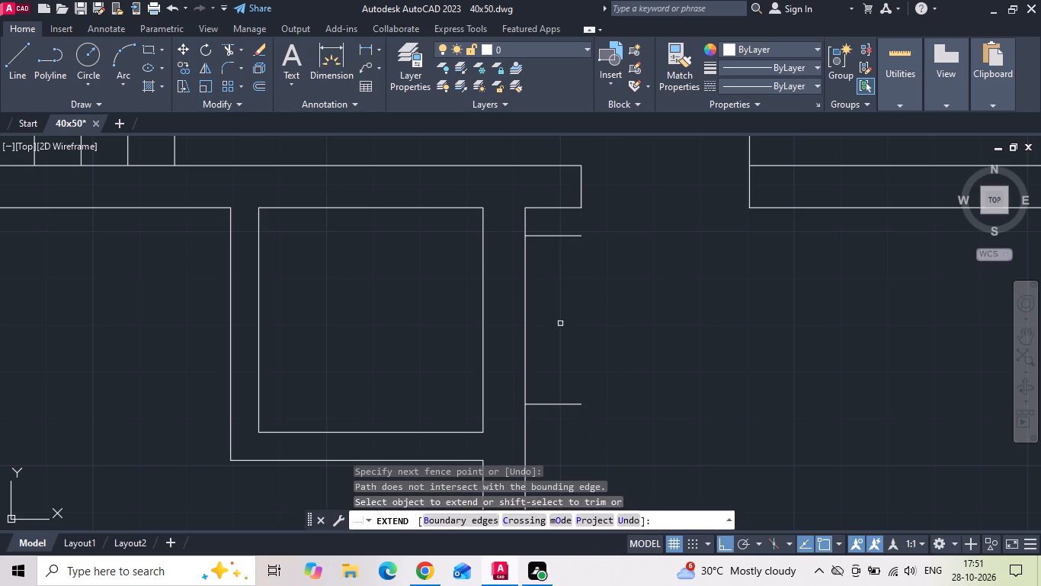
drag(533, 227, 540, 267)
drag(548, 401, 547, 409)
click(546, 414)
key(Escape)
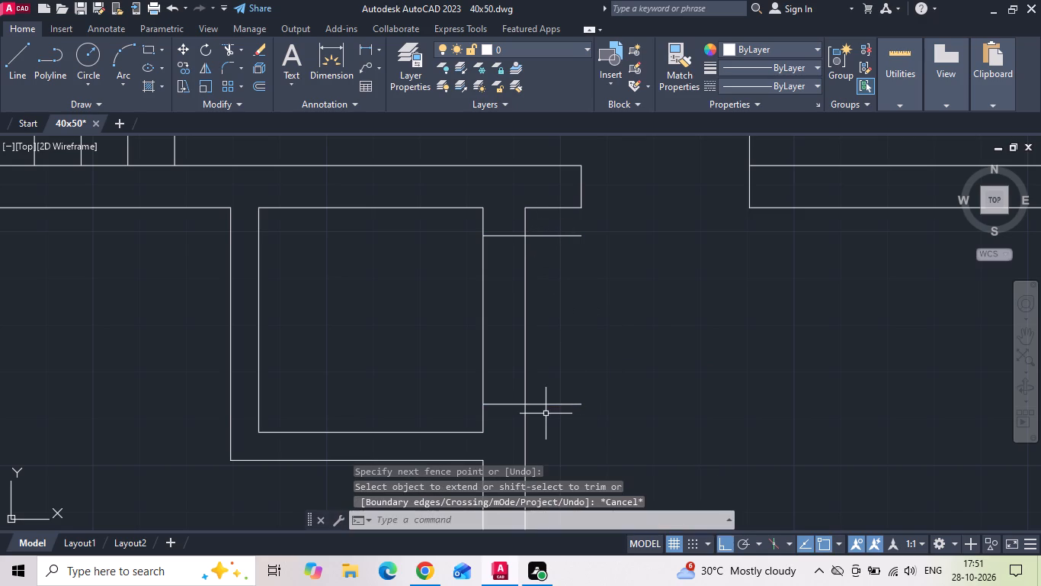
Trim the pooja room's east wall lines between the two opening lines, and cut off the line ends projecting into the living room.
key(t)
key(r)
key(space)
drag(450, 362, 591, 238)
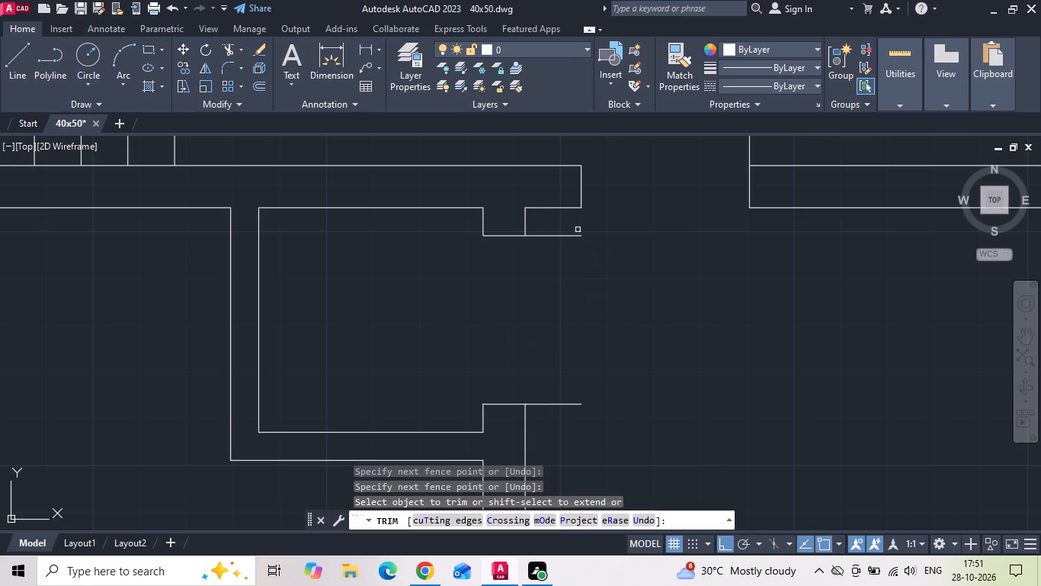
drag(578, 230, 553, 430)
scroll(617, 357, down, 3)
key(Escape)
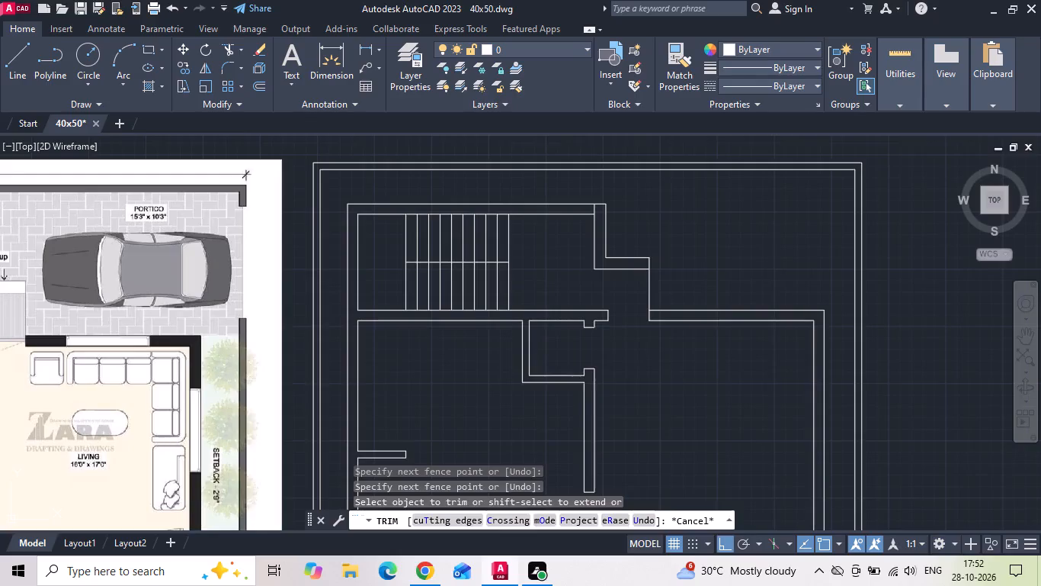
middle_drag(616, 345, 677, 206)
scroll(678, 206, down, 1)
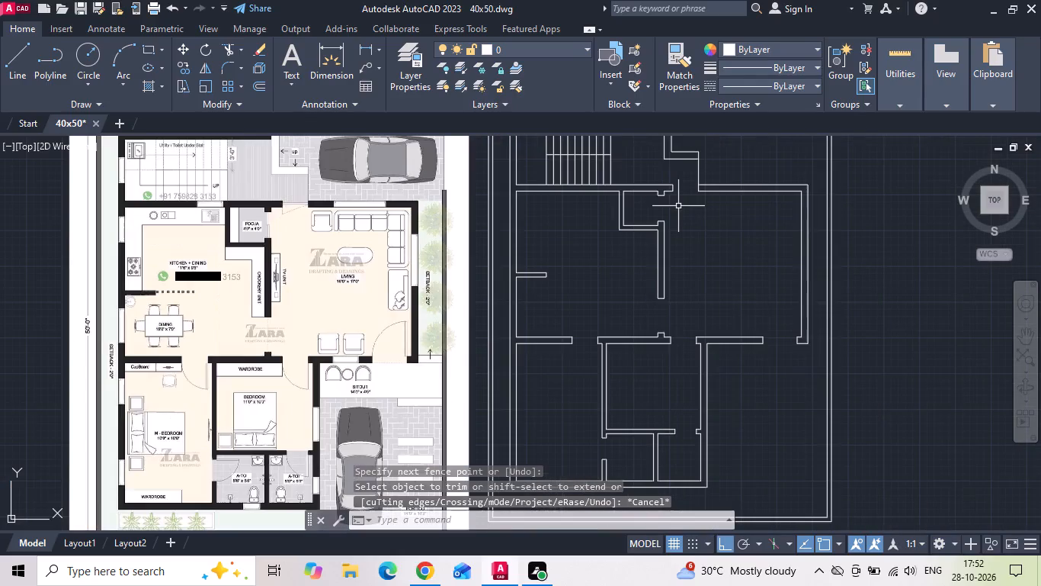
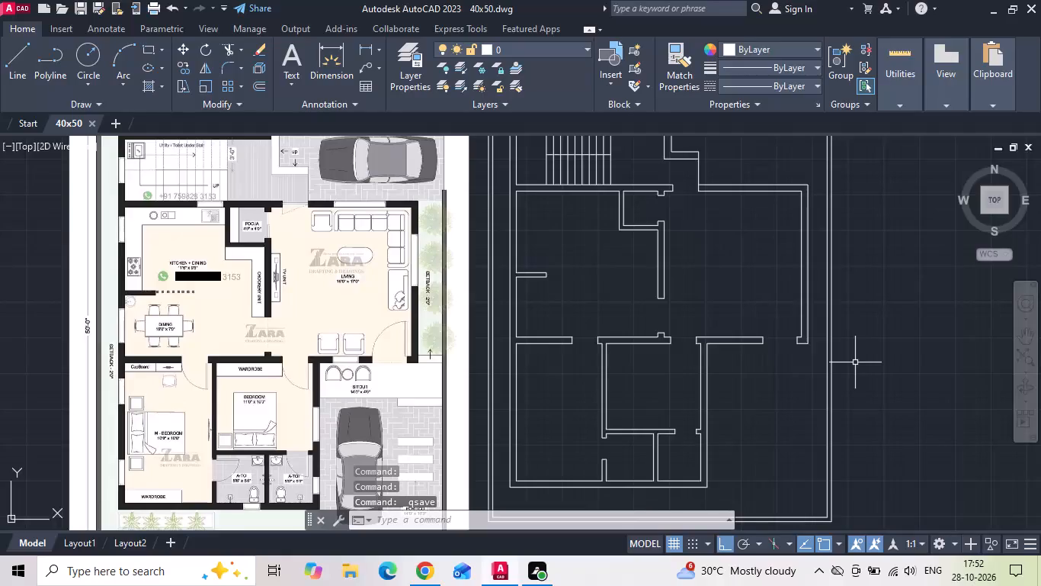
Save the drawing.
key(ctrl+s)
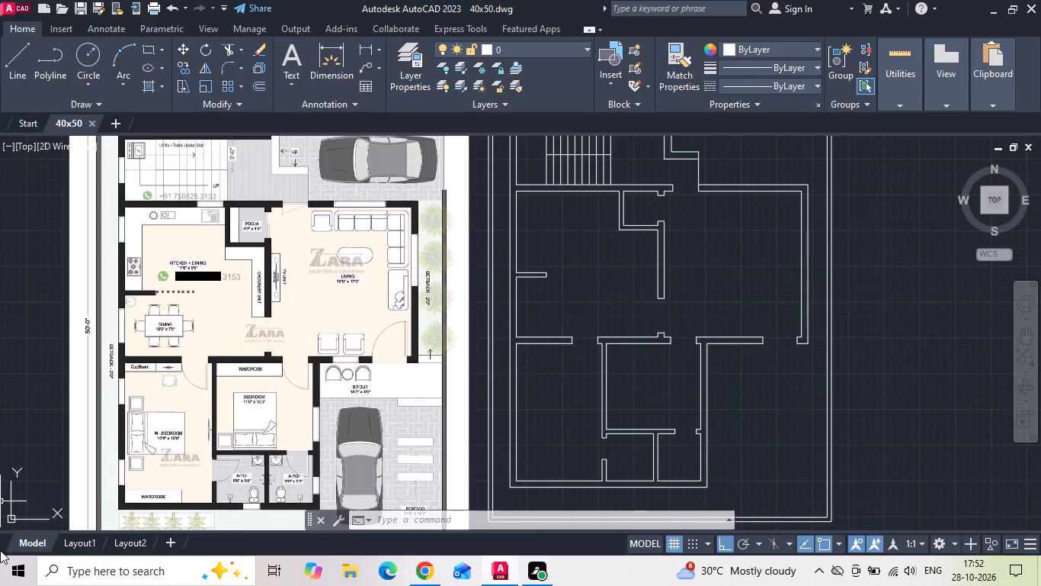
Try to measure the depth of the bedroom wardrobe in the reference image with a linear dimension.
click(365, 53)
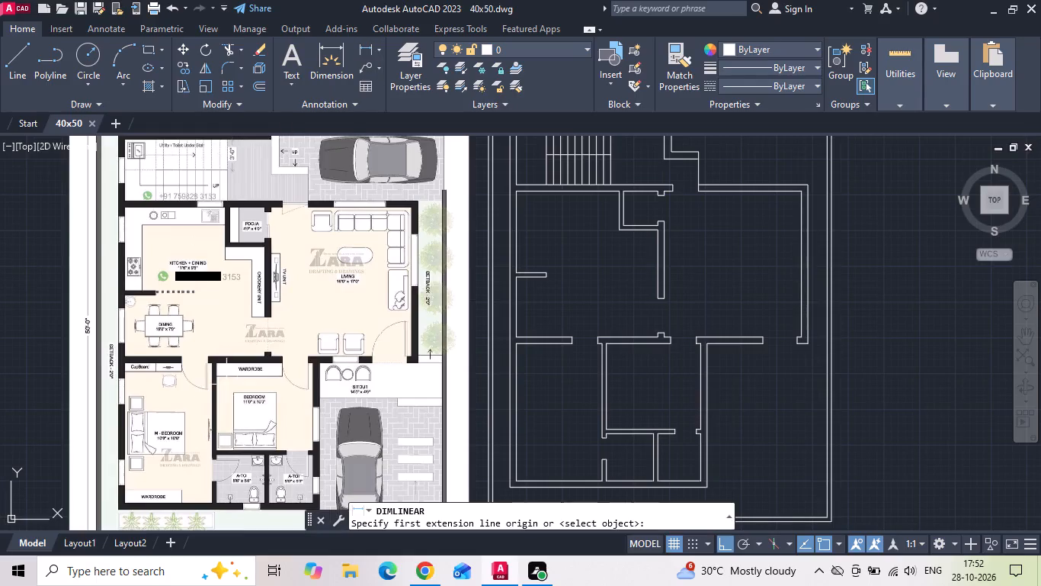
scroll(227, 384, up, 3)
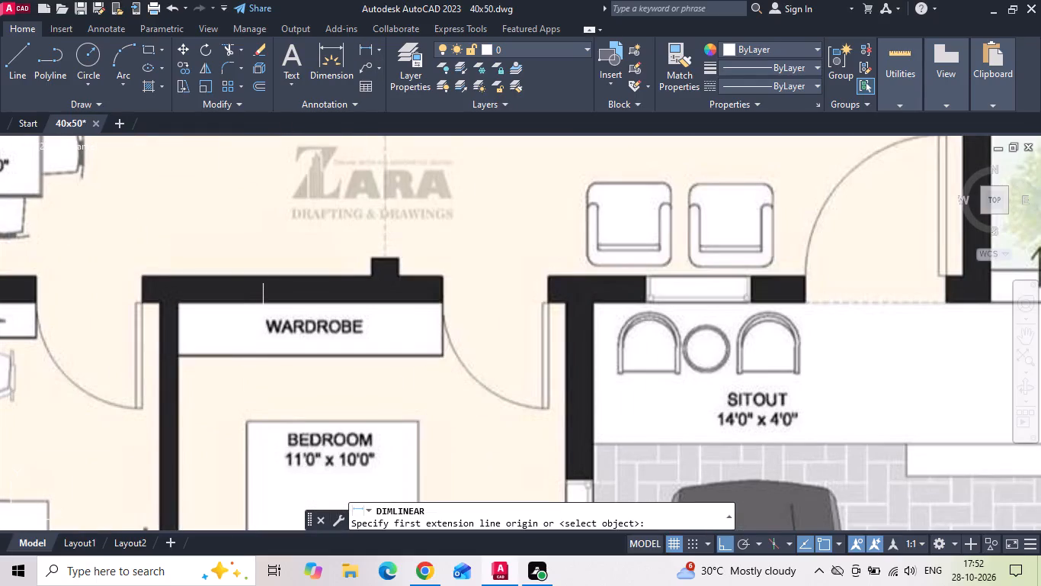
click(177, 304)
key(Escape)
Offset the bedroom's north wall line and the master bedroom's south wall line 18" into the rooms as wardrobe fronts.
scroll(261, 291, down, 3)
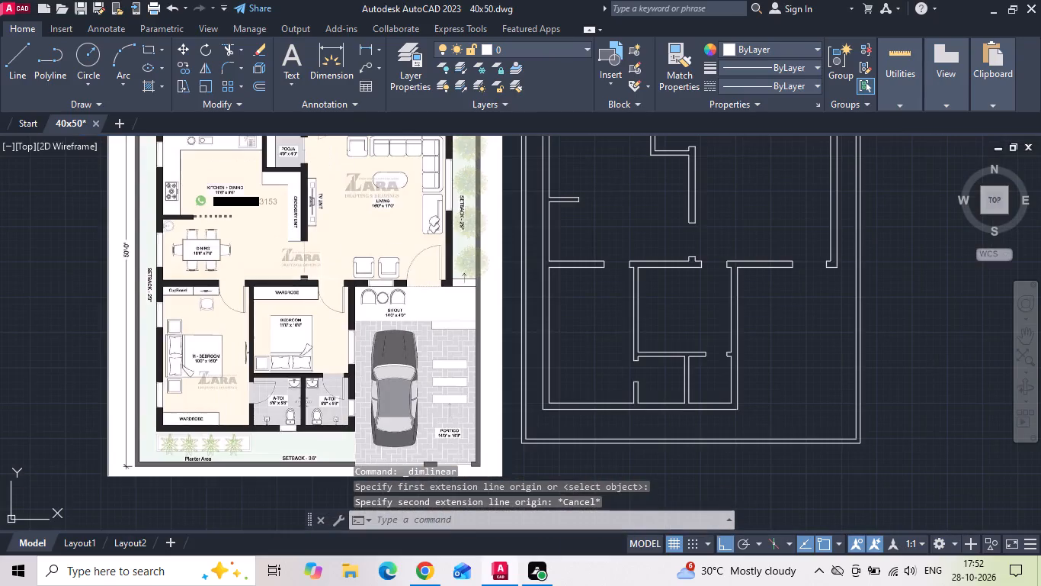
text(o 1)
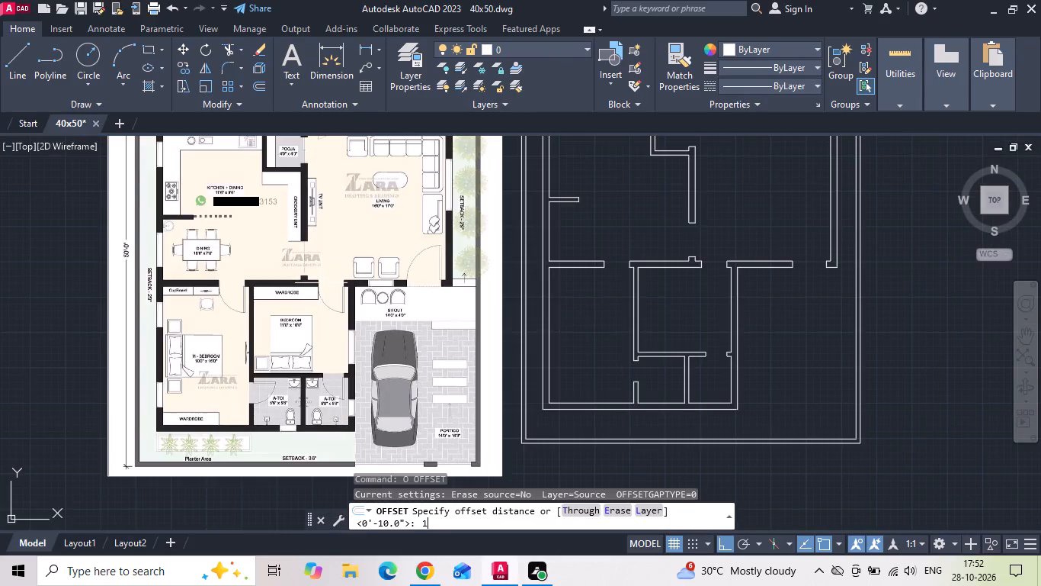
text(8)
key(space)
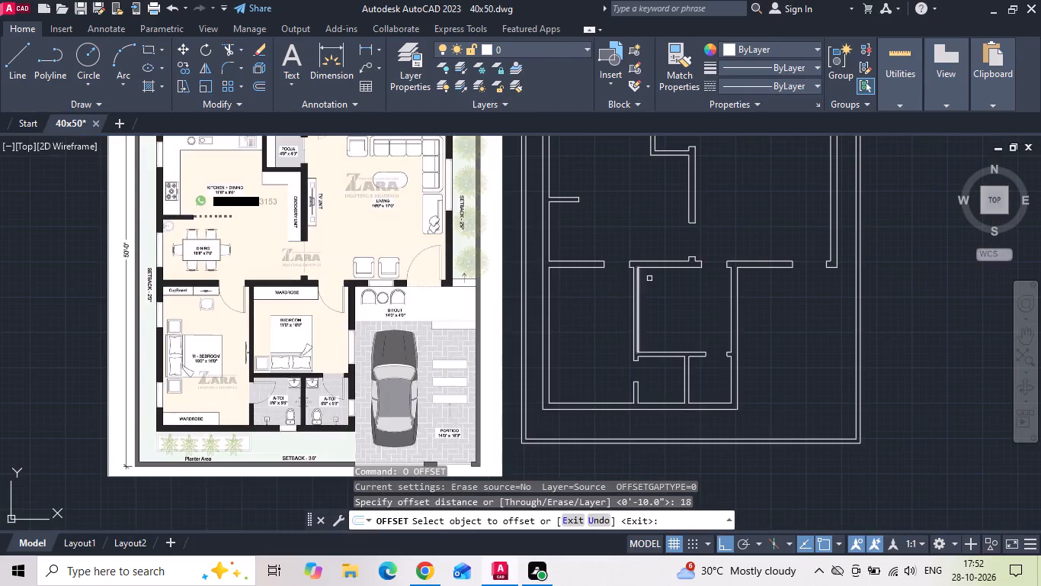
click(663, 266)
click(654, 295)
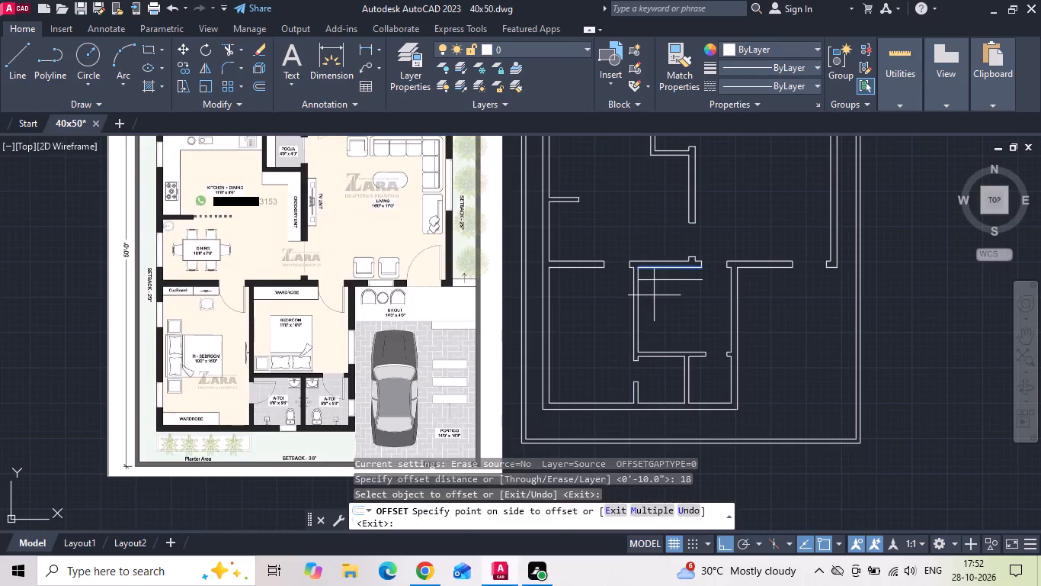
click(567, 403)
click(572, 366)
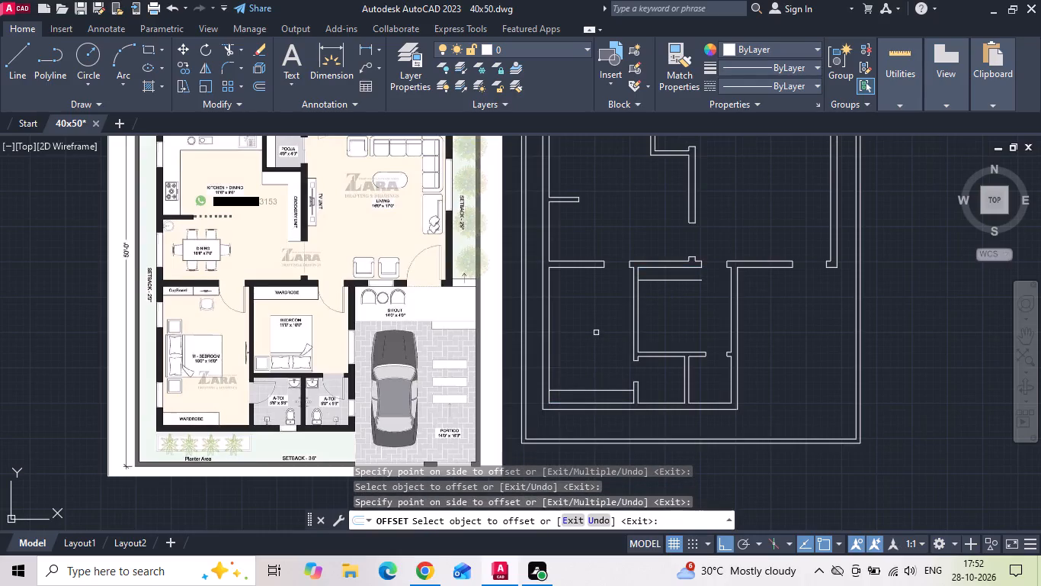
key(Escape)
Try to measure the depth of the crockery unit below the pooja room in the reference image.
click(360, 47)
scroll(232, 181, up, 2)
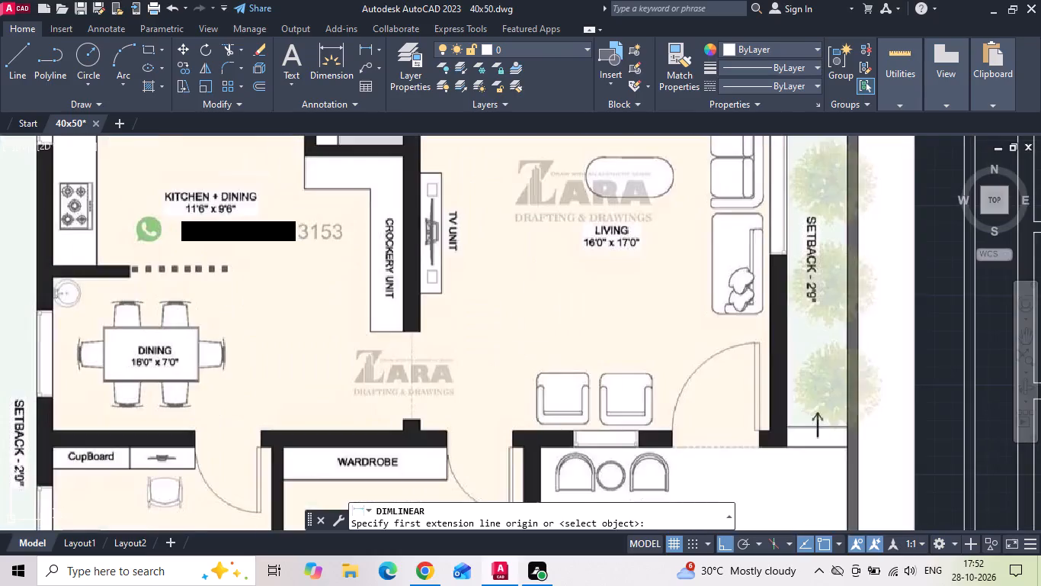
middle_drag(265, 205, 264, 295)
scroll(299, 293, up, 1)
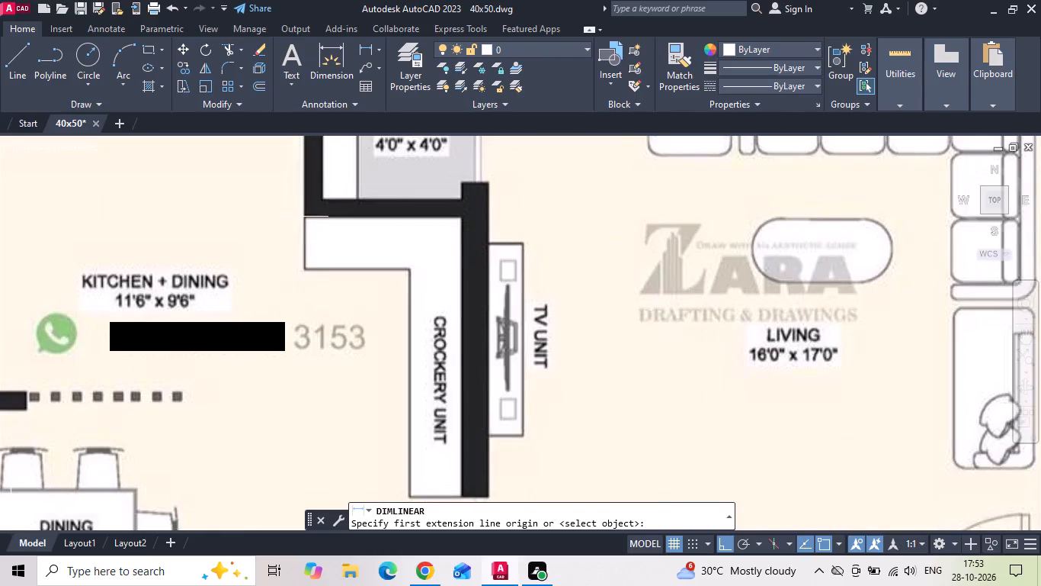
click(302, 217)
scroll(309, 263, up, 1)
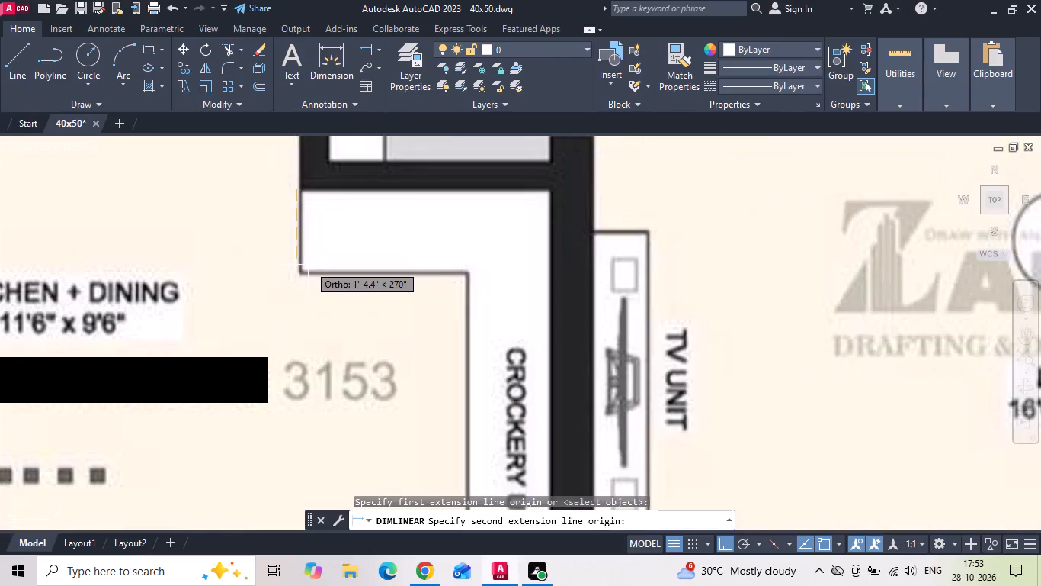
key(Escape)
Offset the pooja room's south wall line 18" south and the adjoining living room wall line 18" west for the crockery unit.
text(o 1)
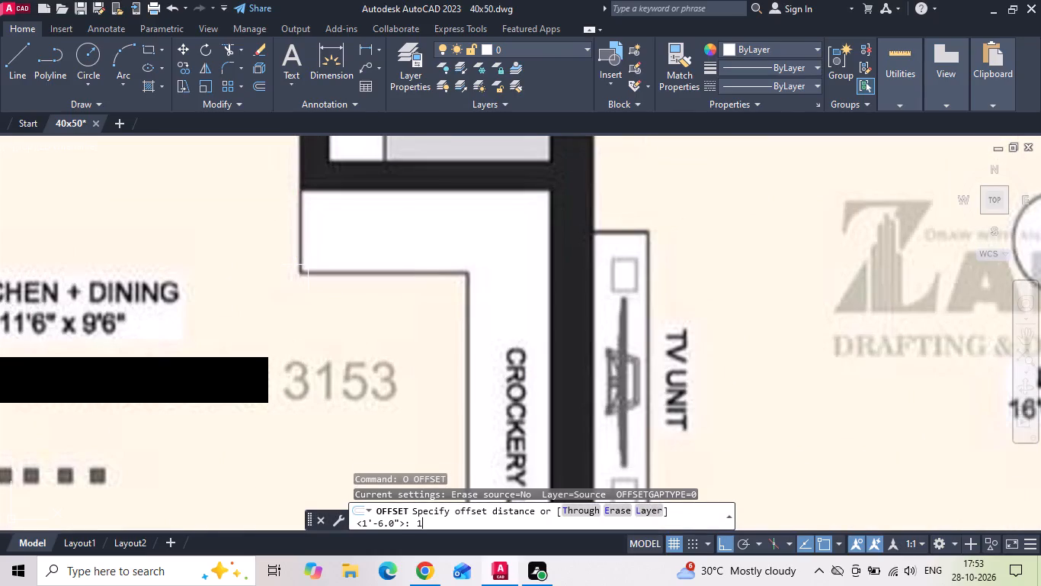
text(8)
key(space)
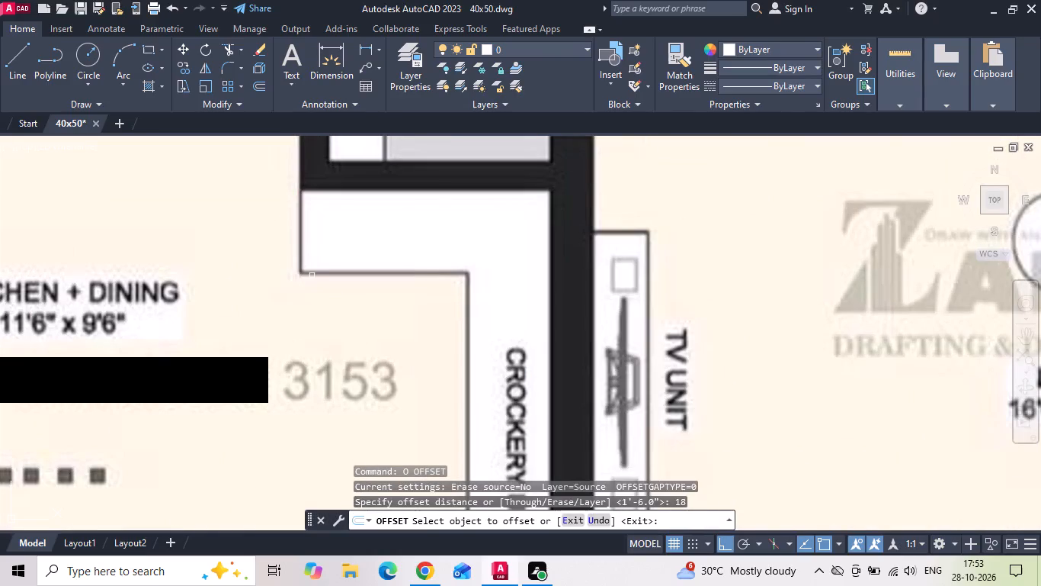
scroll(325, 310, down, 2)
scroll(385, 344, down, 2)
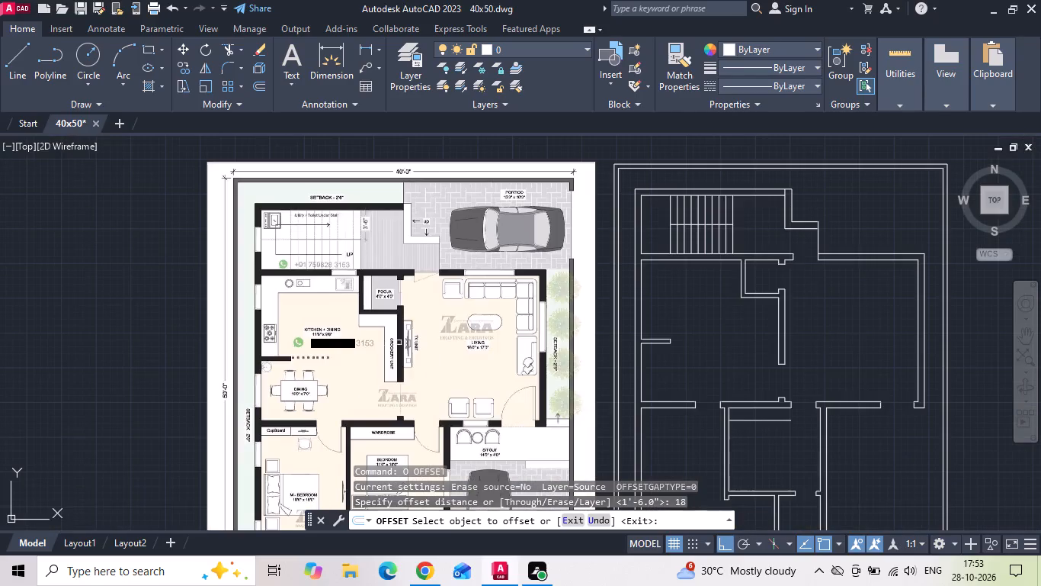
drag(766, 299, 764, 309)
click(764, 340)
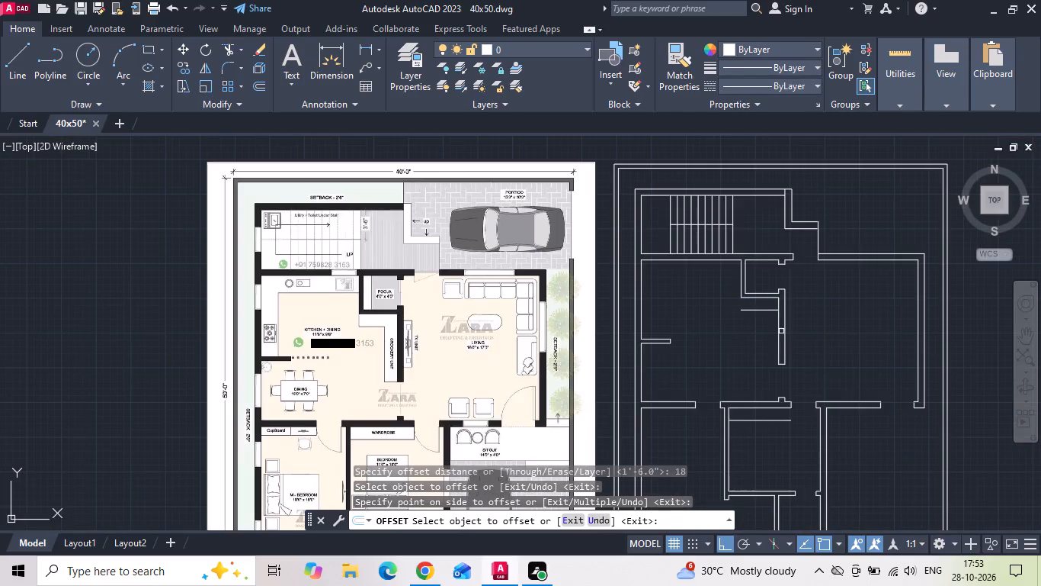
drag(777, 332, 730, 340)
click(704, 344)
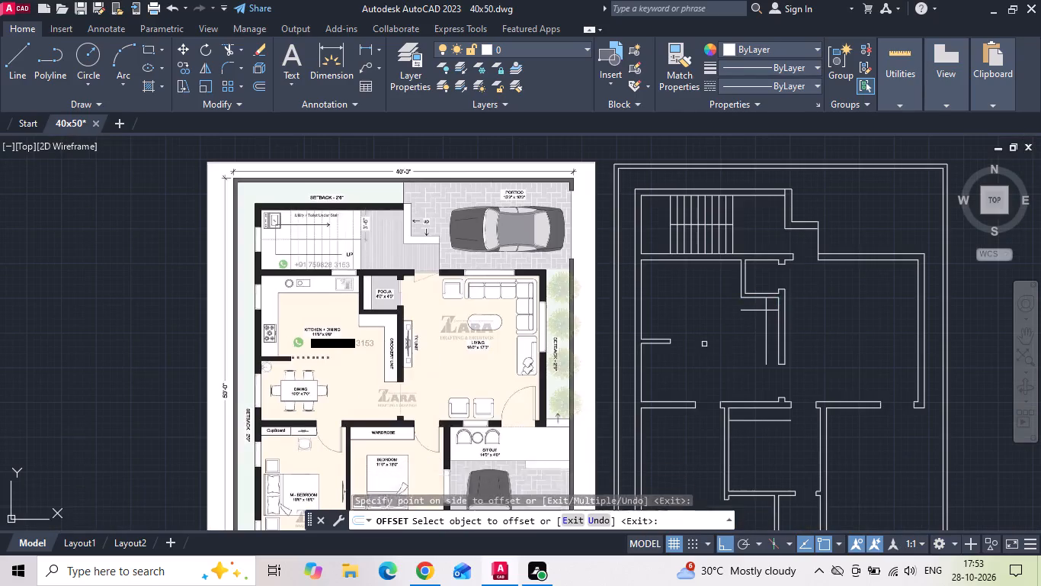
key(Escape)
Offset the kitchen's west and north inner wall lines 24" into the room as counter edges.
text(o 2)
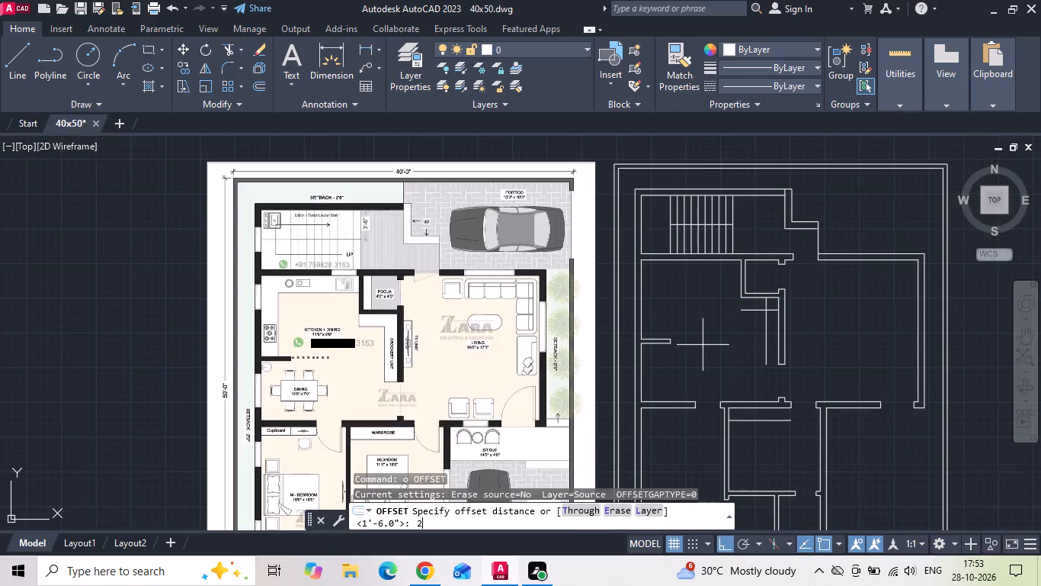
key(4)
key(space)
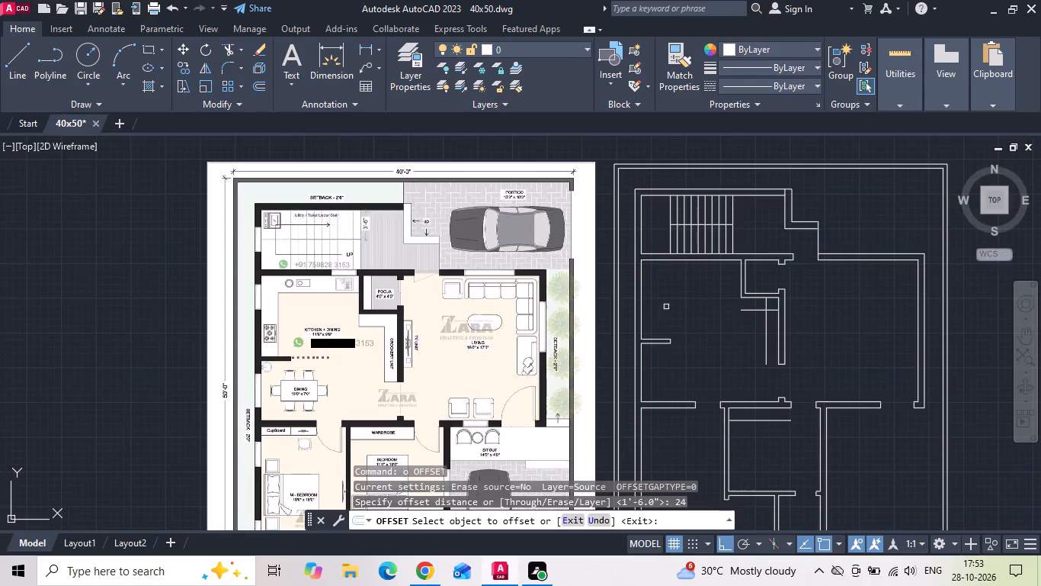
click(642, 306)
click(663, 291)
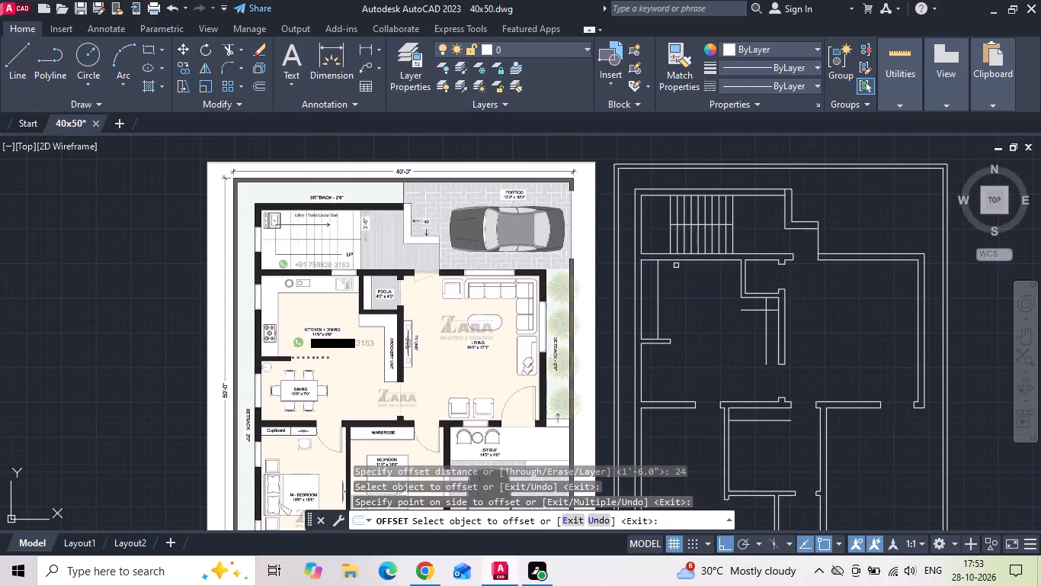
click(676, 262)
click(676, 292)
key(Escape)
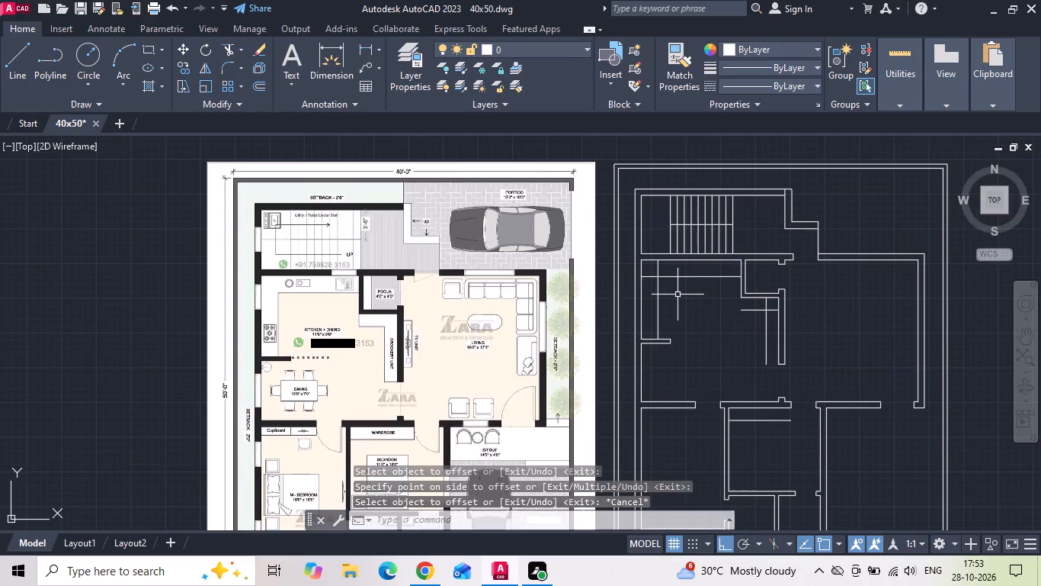
Fillet the two kitchen counter edges into a sharp corner with zero radius.
text(f)
key(space)
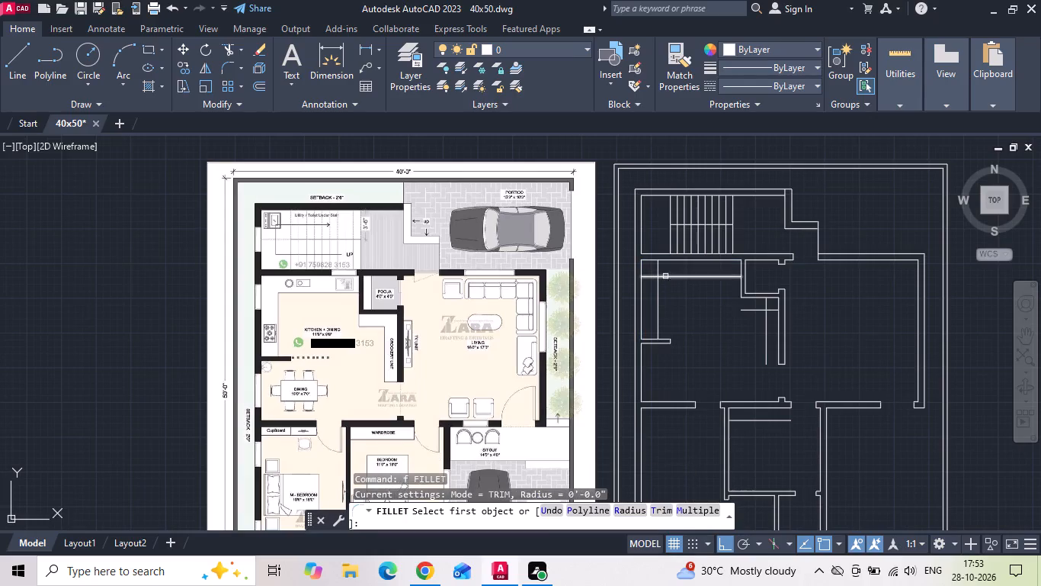
click(665, 275)
click(658, 298)
key(Escape)
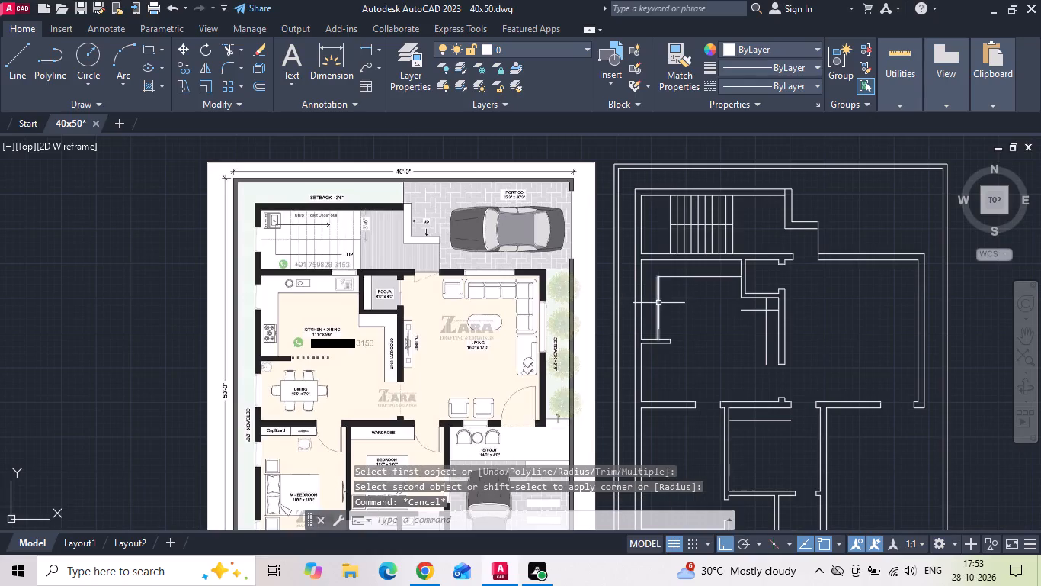
Fillet the two crockery unit lines into a sharp corner with zero radius.
scroll(786, 340, up, 2)
key(f)
key(space)
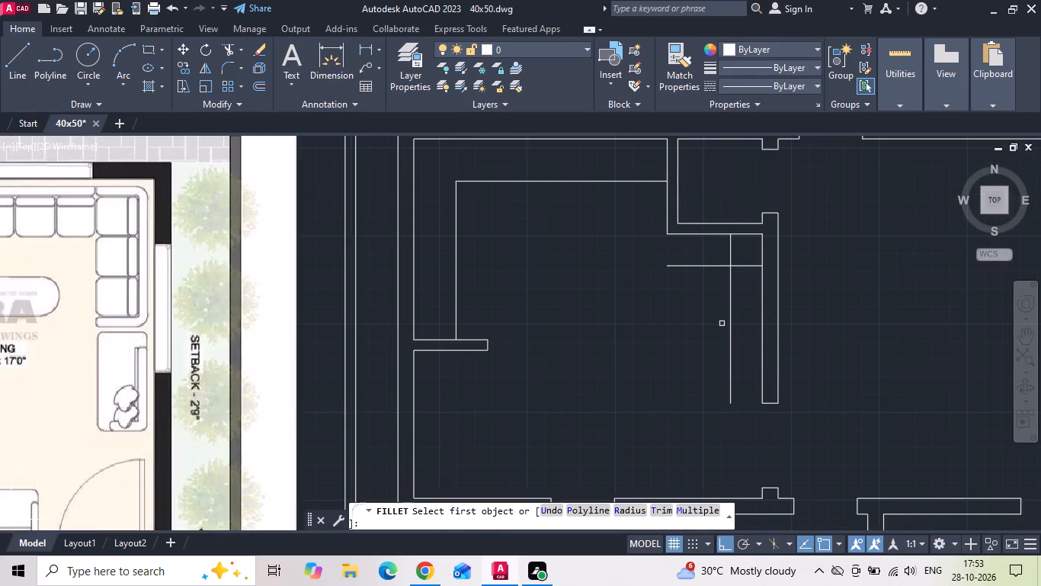
click(719, 264)
click(732, 288)
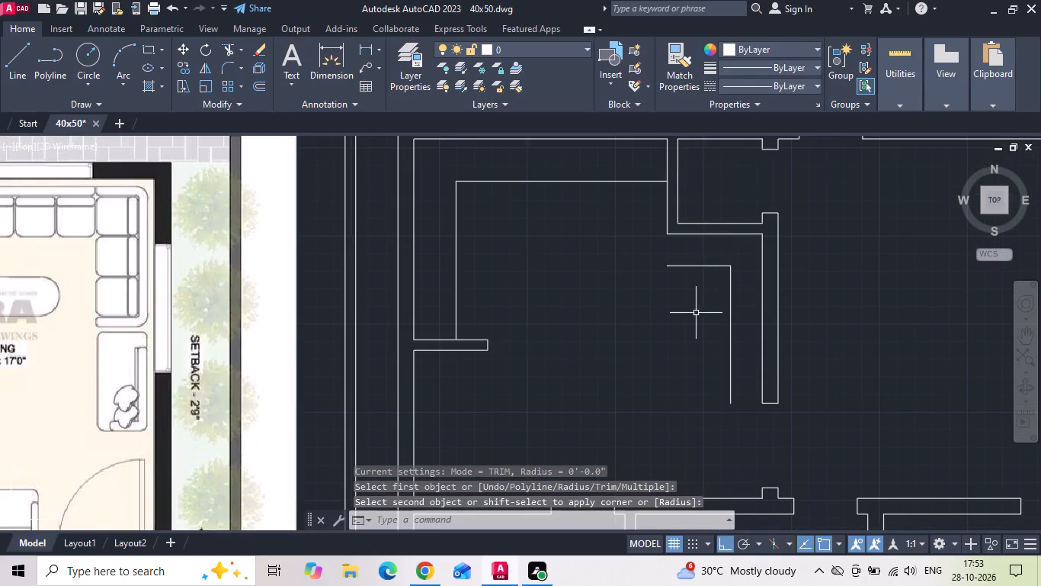
Extend the pooja room's west wall line and the adjoining wall's south end line to close the crockery unit's ends.
text(ex)
key(space)
key(space)
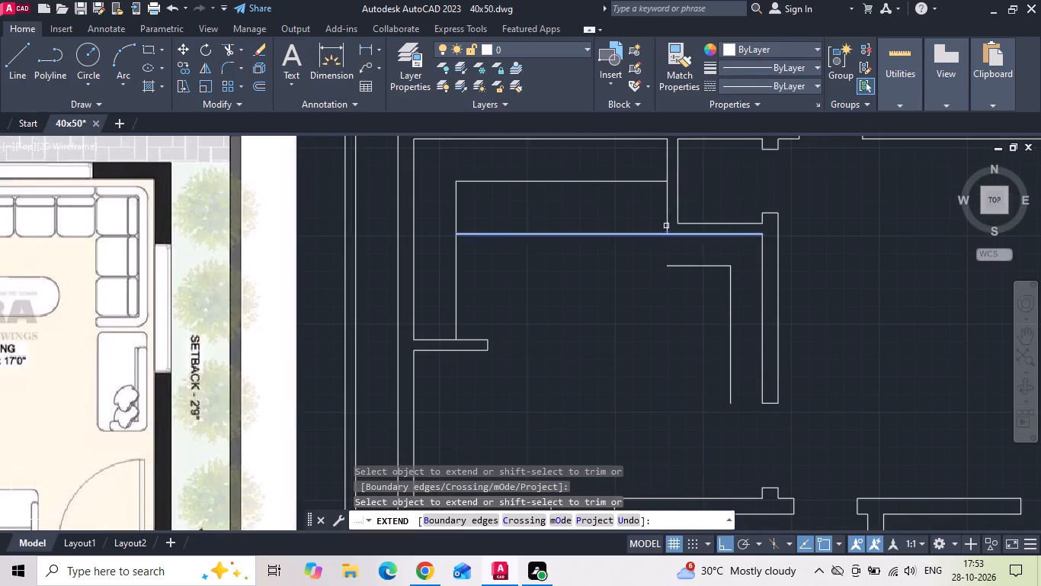
click(666, 225)
click(765, 401)
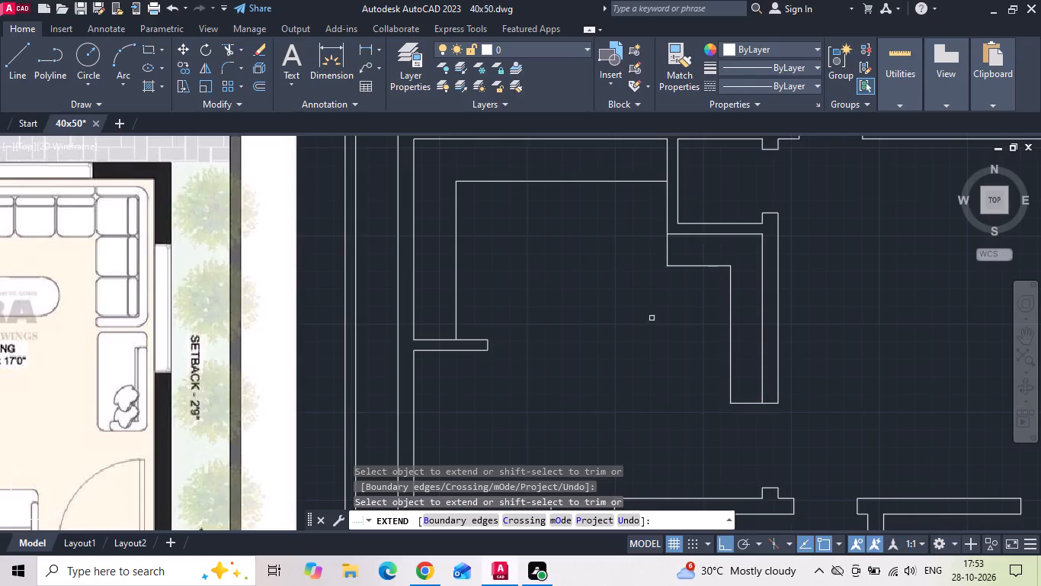
scroll(649, 318, down, 1)
key(Escape)
Save the drawing.
key(ctrl+s)
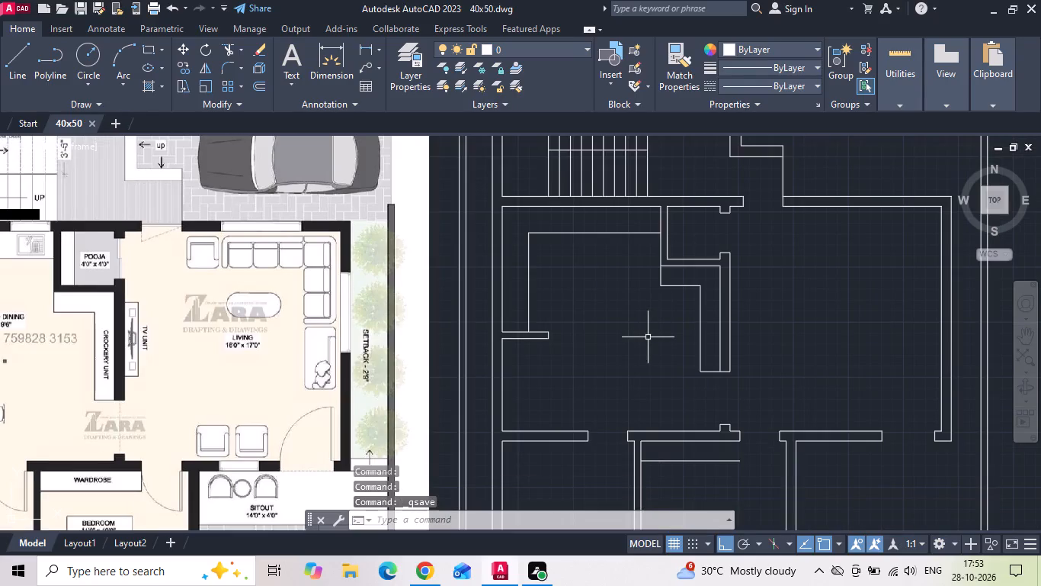
Extend the east end line of the bedroom's north wall south to the wardrobe front, closing the wardrobe.
scroll(648, 337, down, 2)
scroll(630, 351, up, 1)
scroll(251, 419, up, 1)
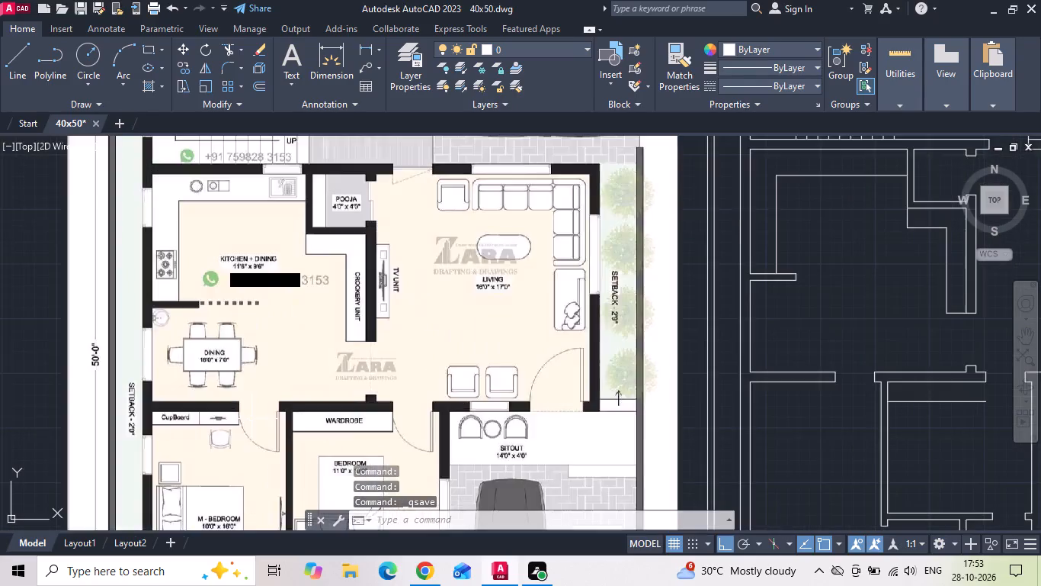
middle_drag(247, 417, 243, 327)
text(ex)
key(space)
key(space)
middle_drag(543, 400, 273, 414)
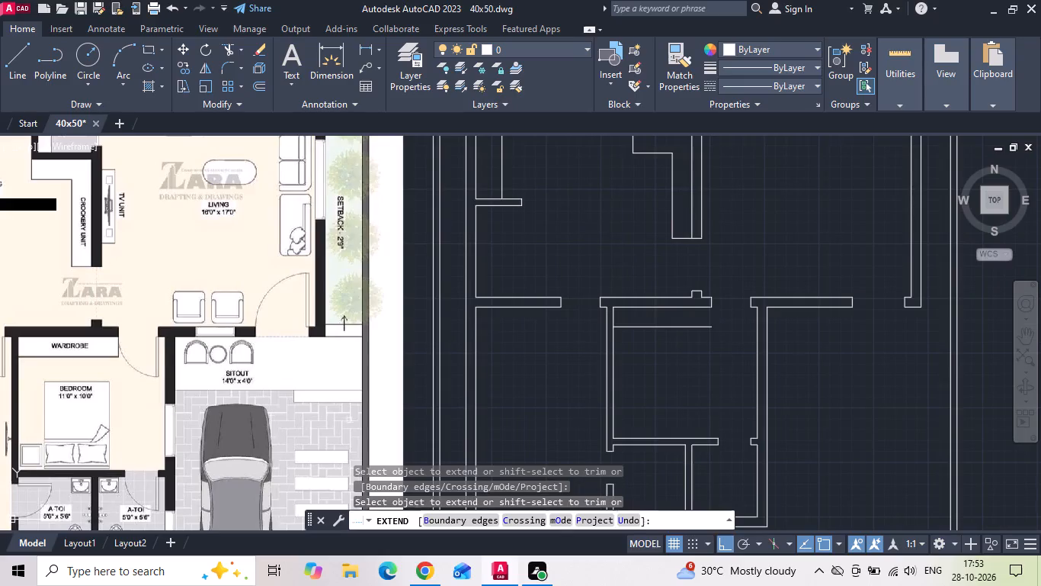
click(710, 303)
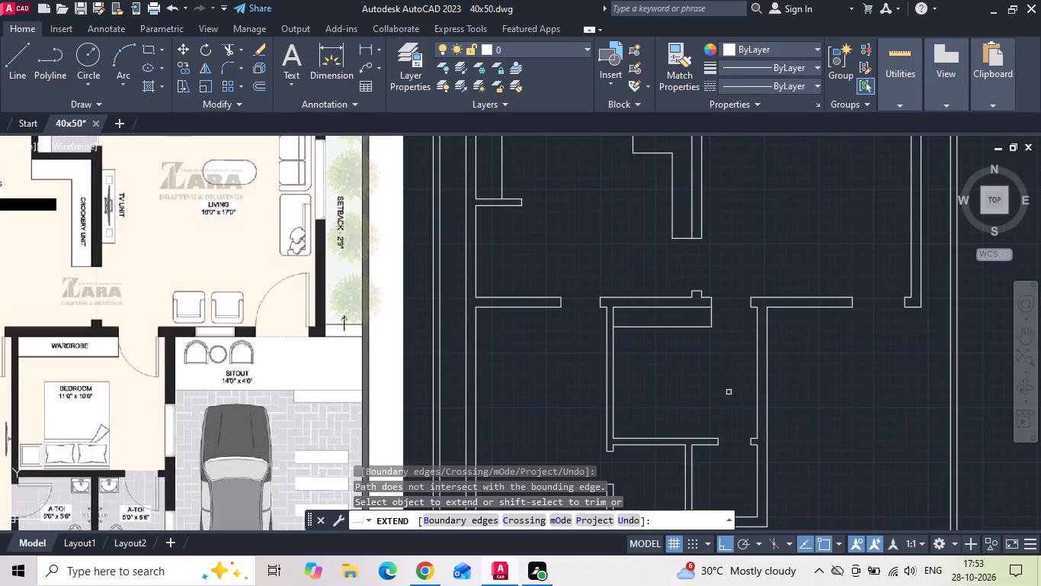
scroll(710, 375, down, 1)
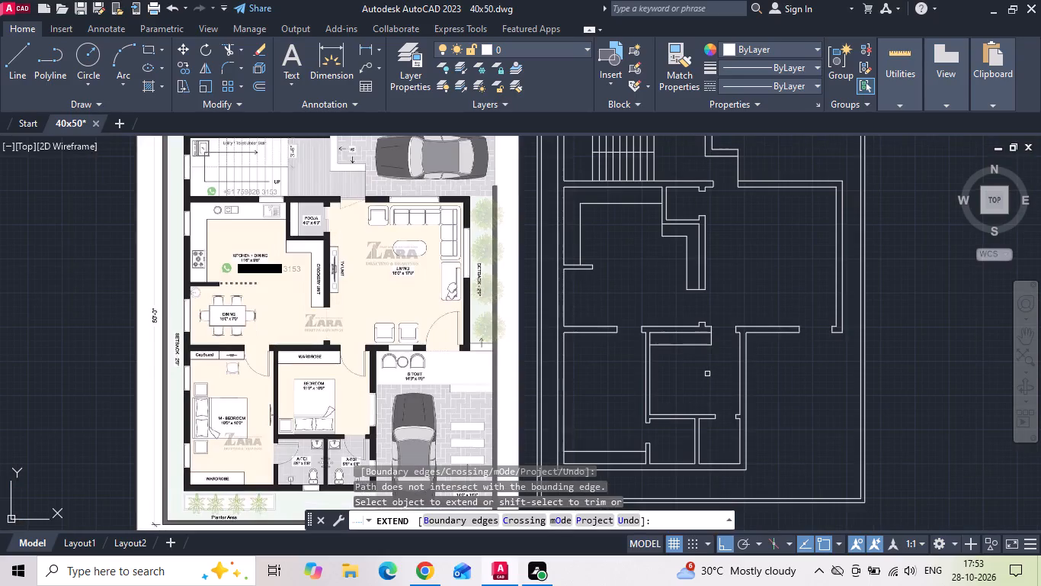
key(Escape)
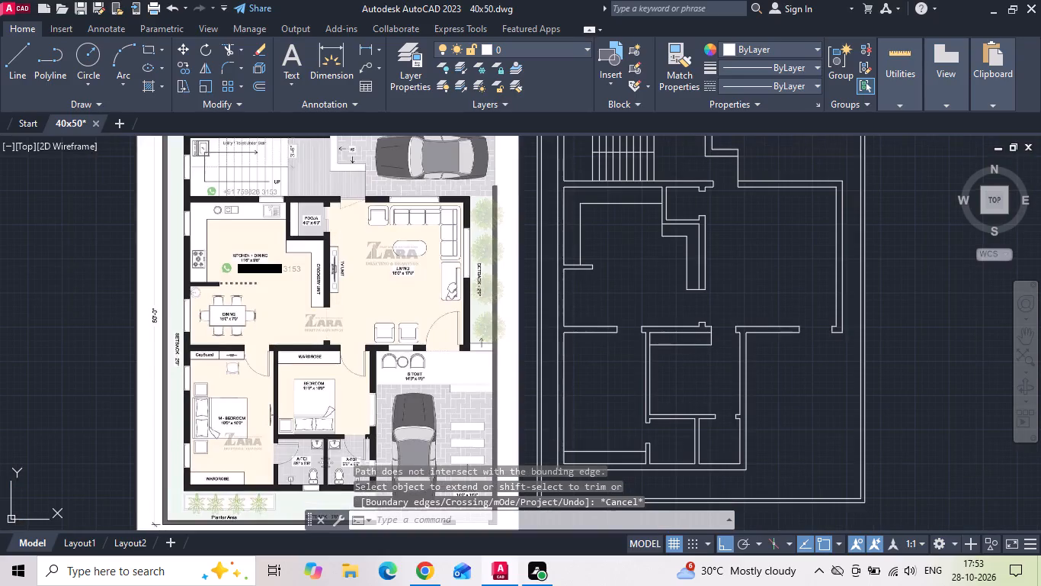
Draw a vertical line in the master bedroom, aligned with the north wall's door jamb, down past the south wardrobe into the wall.
middle_drag(341, 423, 357, 364)
scroll(353, 348, up, 1)
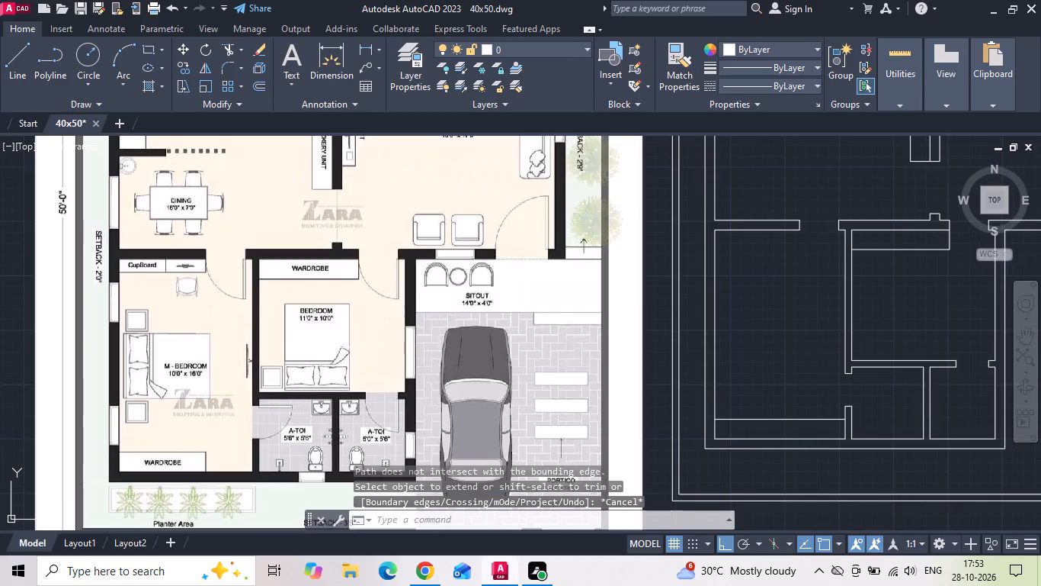
text(l)
key(space)
scroll(346, 328, down, 1)
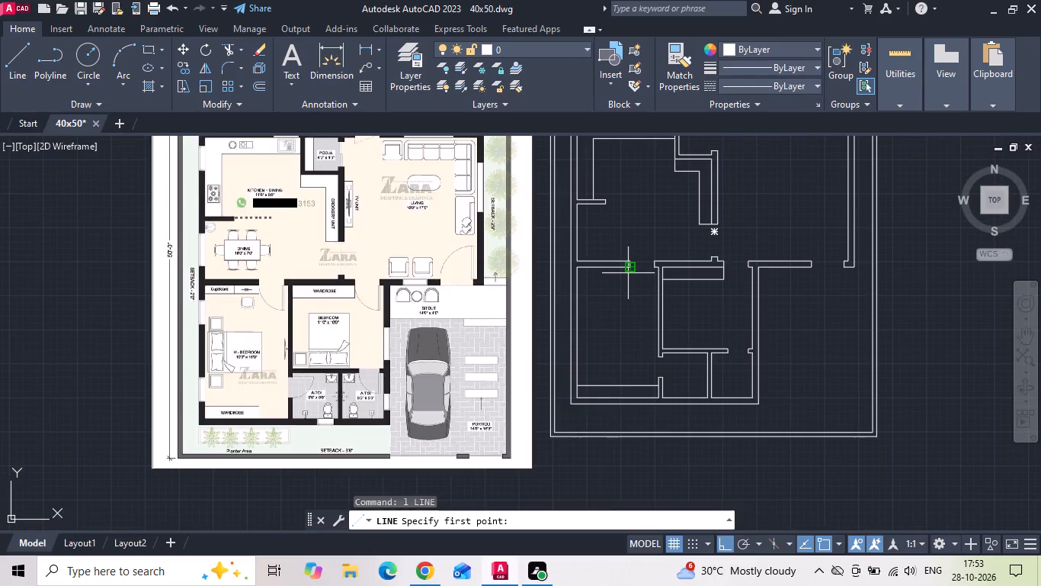
scroll(628, 270, up, 2)
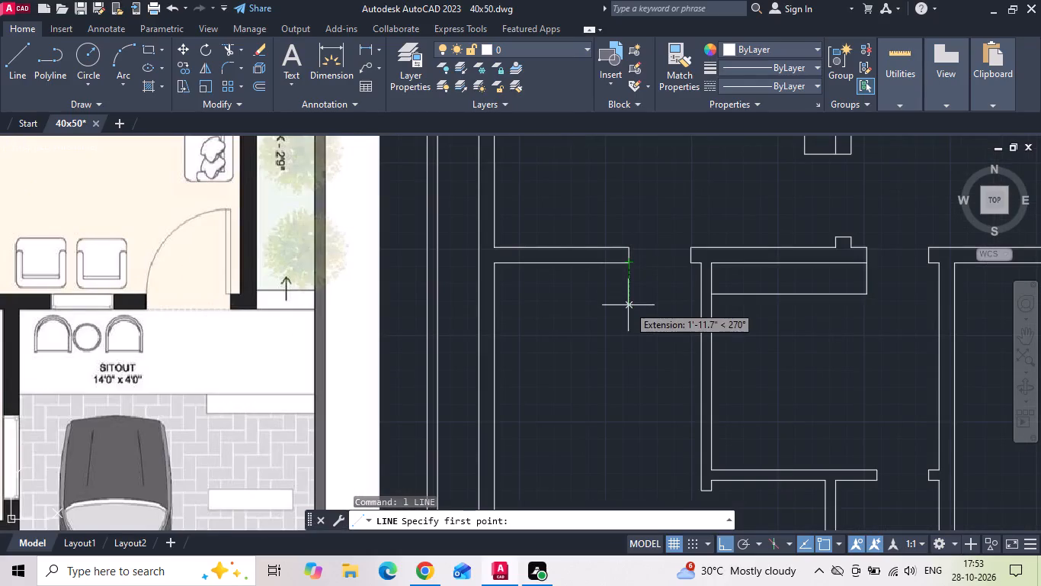
click(628, 305)
scroll(628, 349, down, 2)
middle_drag(617, 416, 610, 376)
scroll(628, 411, up, 3)
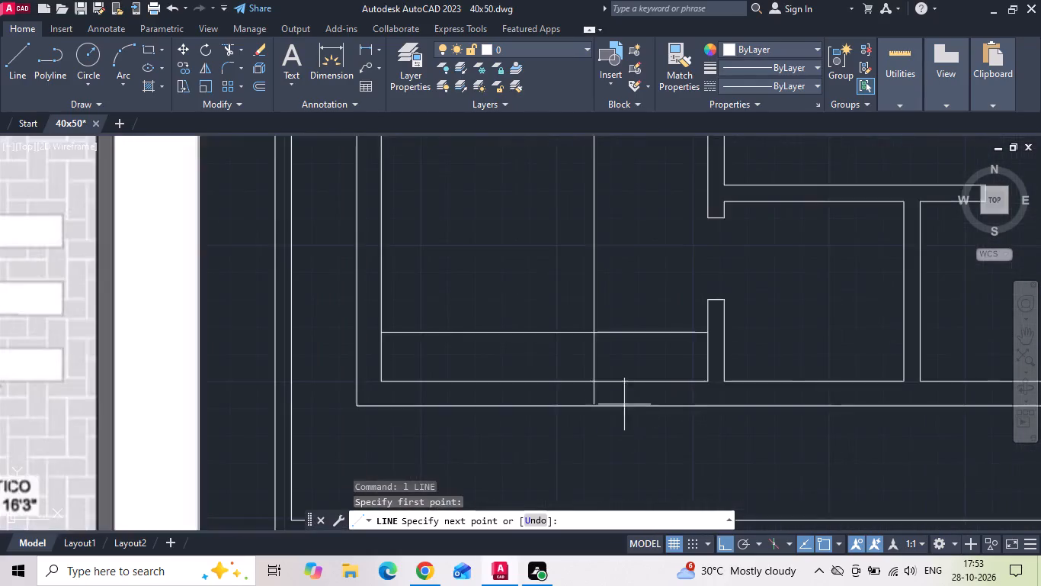
scroll(593, 389, up, 2)
click(592, 401)
key(f)
key(space)
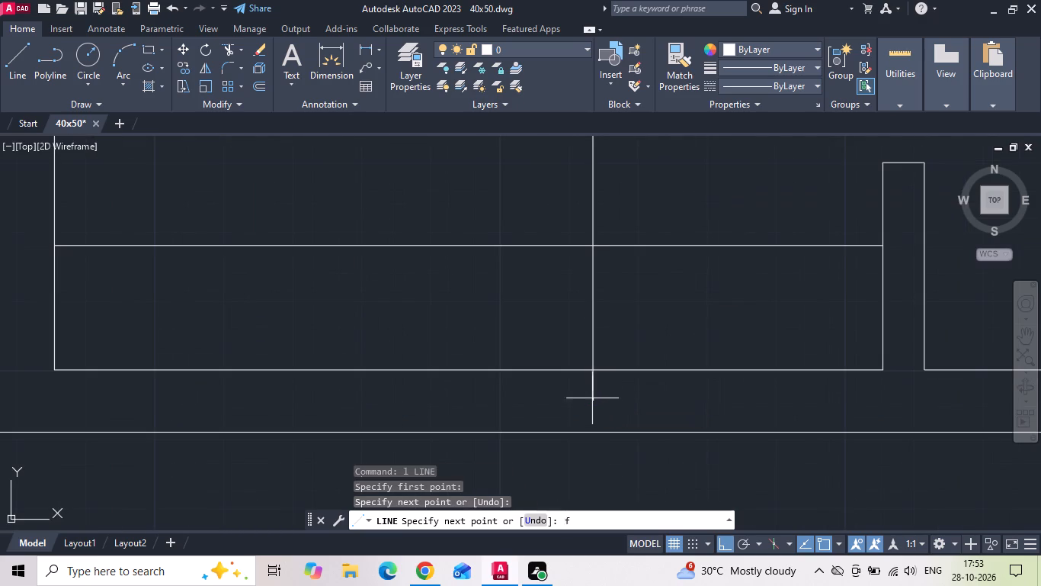
key(Escape)
Fillet the south wardrobe's front line and the vertical line into a sharp corner with zero radius.
text(f)
key(space)
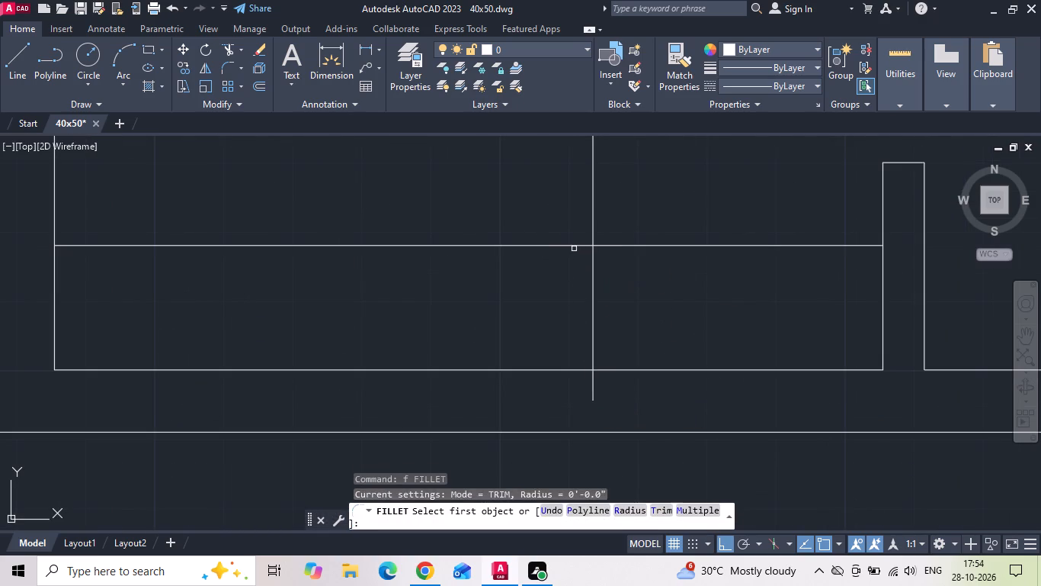
click(574, 246)
click(591, 278)
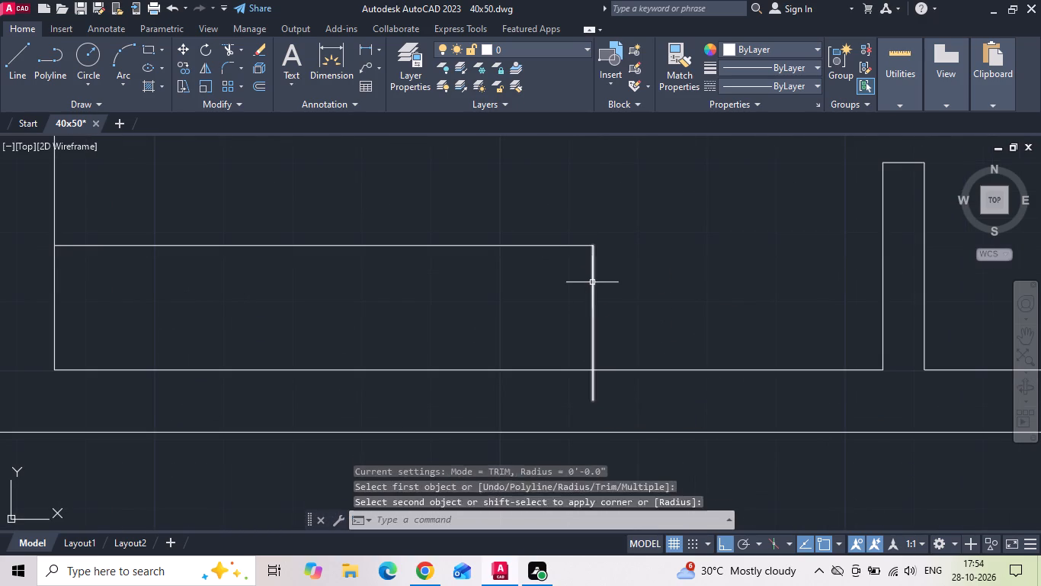
key(Escape)
Trim the part of the wardrobe's east end line that runs into the south wall.
key(t)
key(r)
key(space)
drag(603, 382, 566, 378)
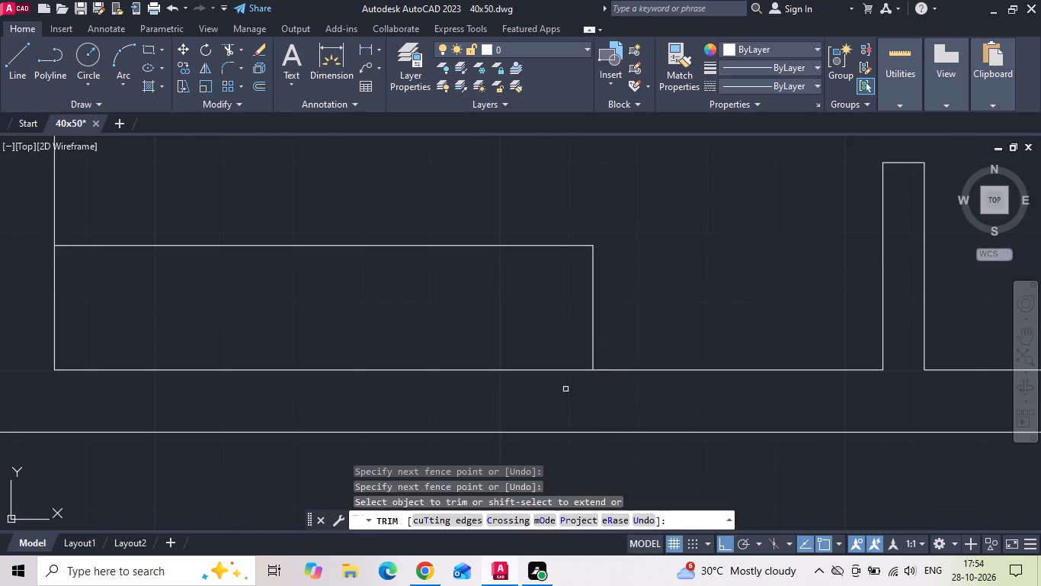
key(Escape)
Save the drawing.
key(ctrl+s)
key(ctrl+s)
Offset the inner line of the master bedroom's north wall 12" south to form the cupboard front.
scroll(532, 336, down, 2)
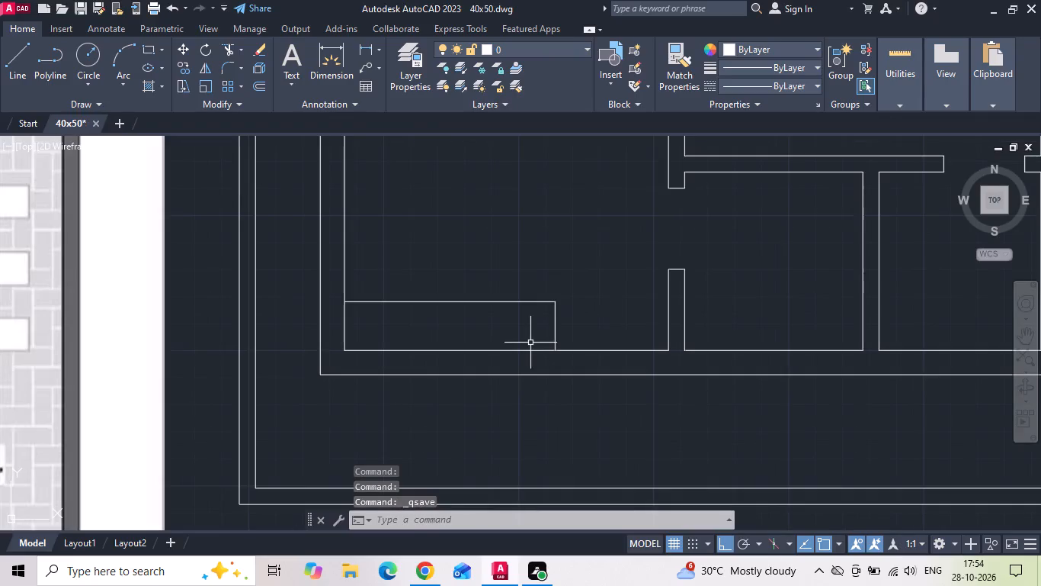
scroll(526, 353, down, 3)
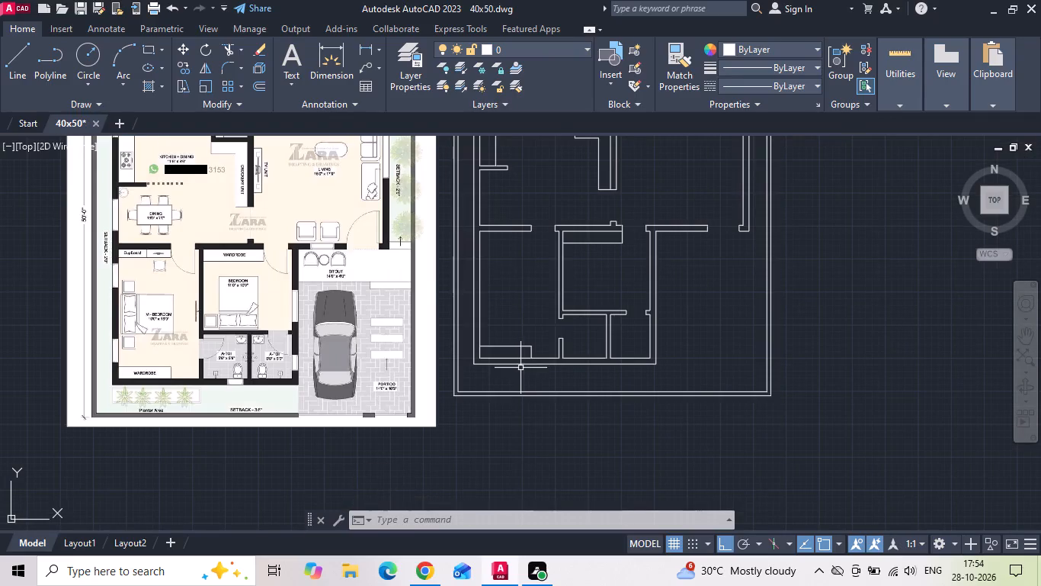
scroll(586, 384, down, 1)
scroll(288, 323, up, 3)
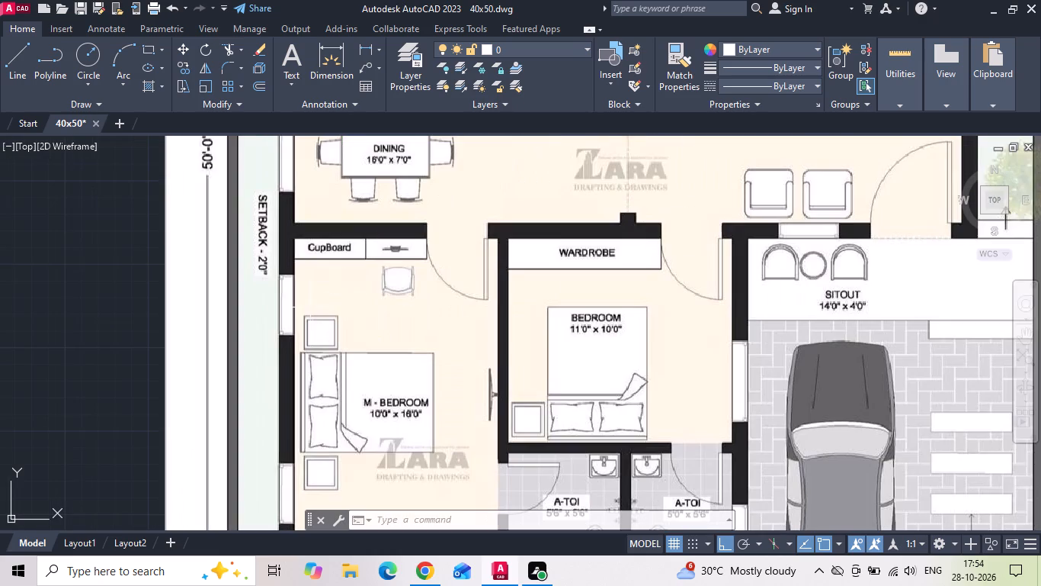
scroll(242, 285, down, 1)
text(o 1)
text(2)
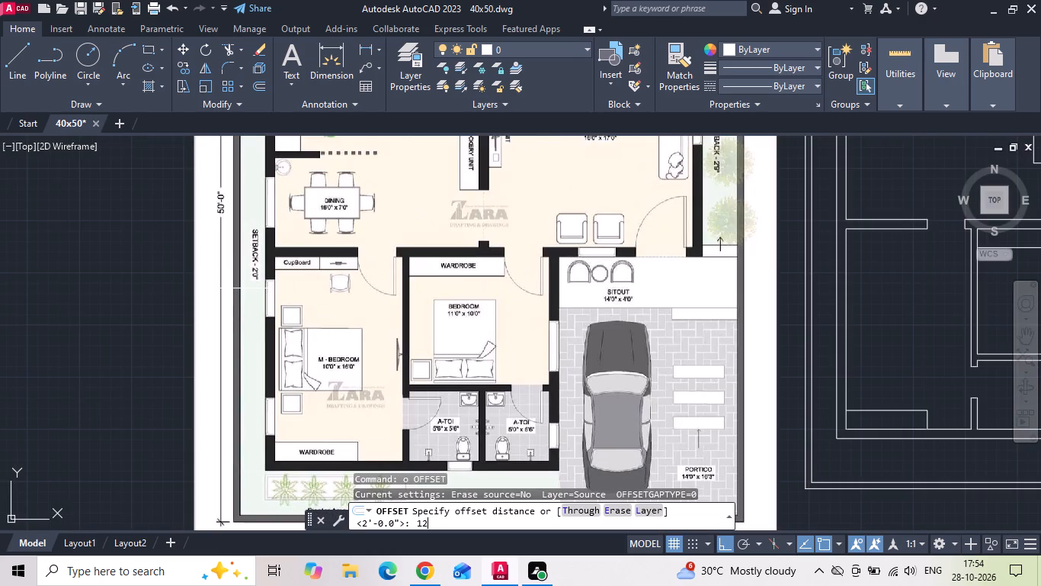
key(space)
middle_drag(545, 269, 380, 271)
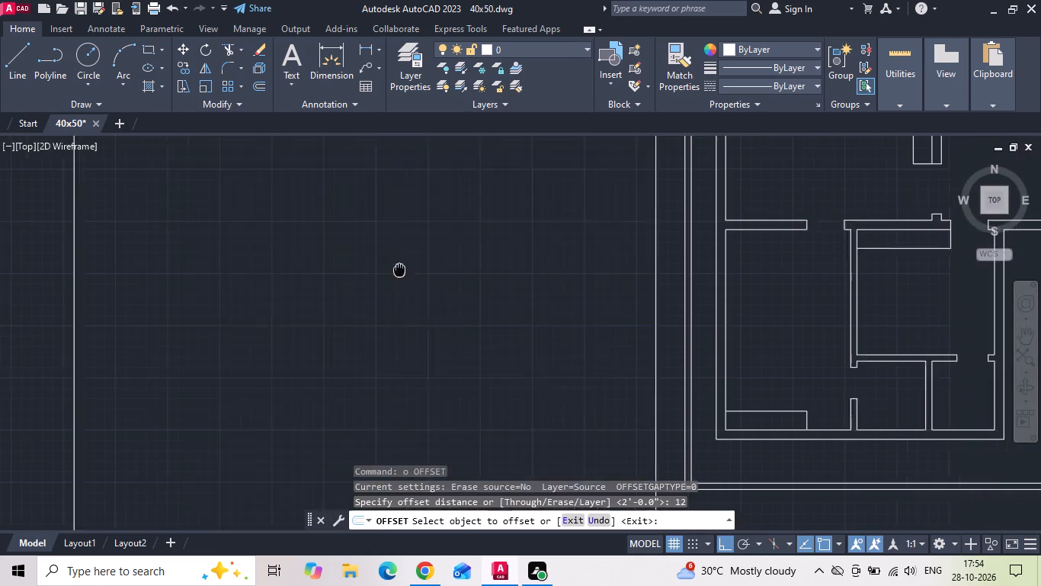
middle_drag(380, 271, 376, 272)
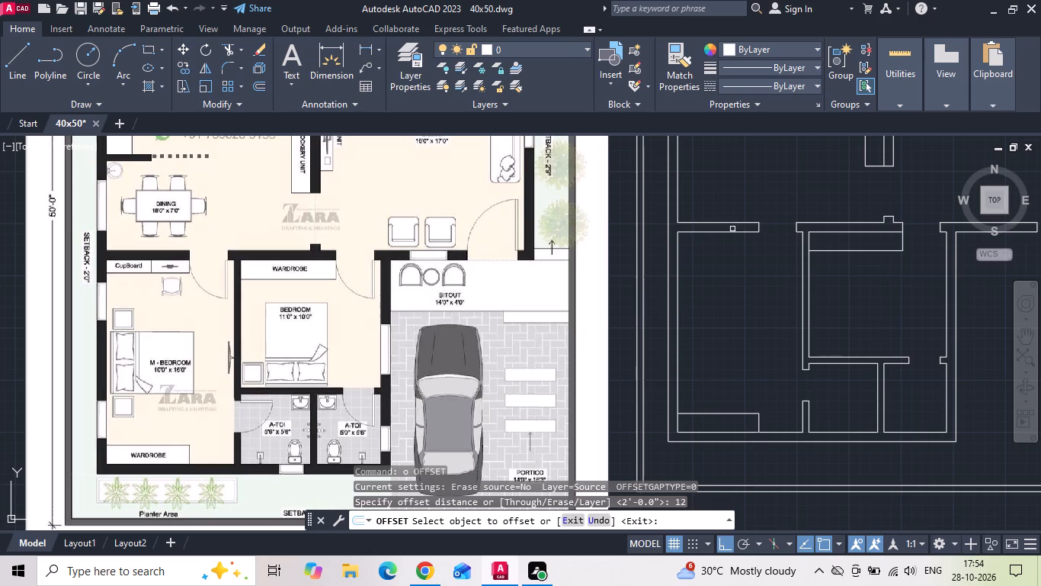
drag(729, 231, 716, 266)
click(707, 288)
key(Escape)
Extend the wall's end line at the master bedroom door south to the cupboard front, closing the cupboard.
text(ex)
key(space)
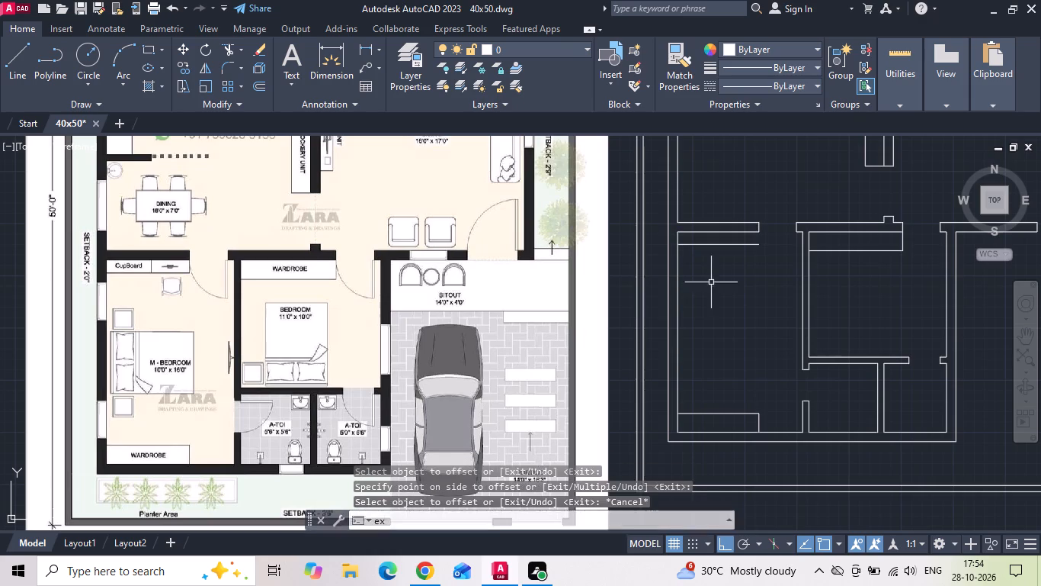
click(758, 229)
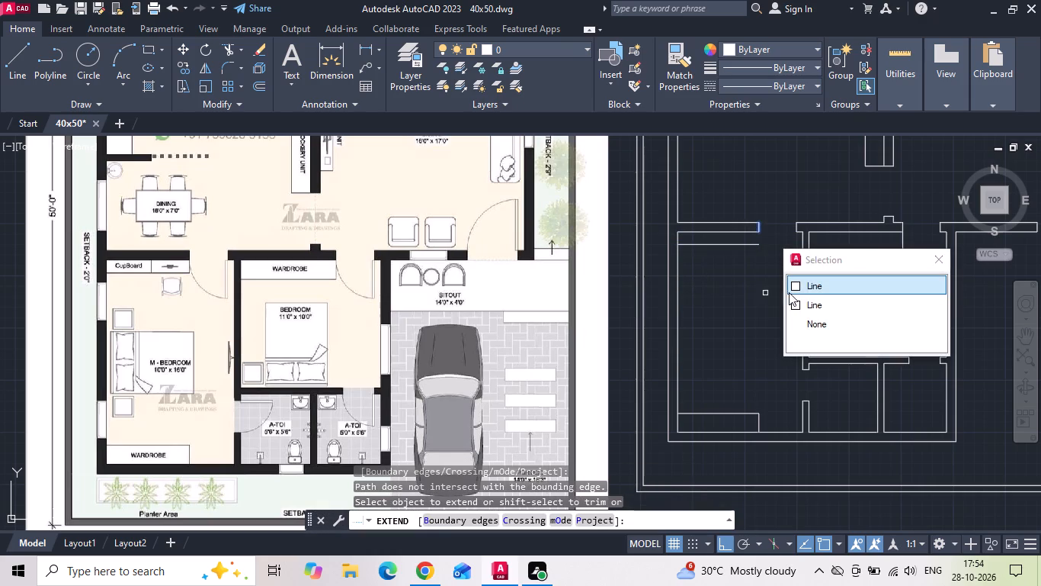
click(805, 291)
key(Escape)
Save the drawing.
key(ctrl+s)
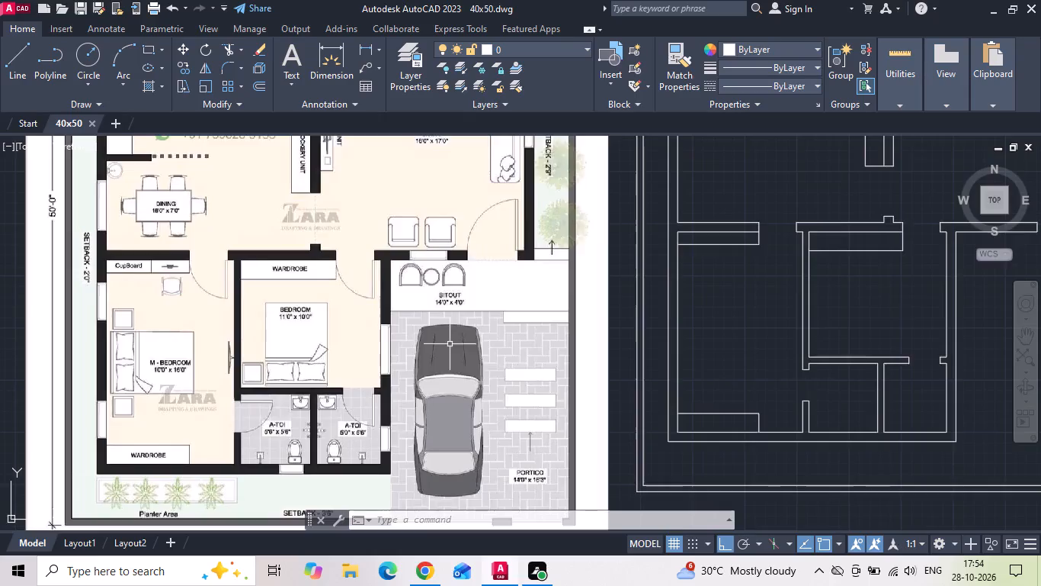
Measure the length of the dining area's west window on the reference plan.
middle_drag(380, 292, 376, 372)
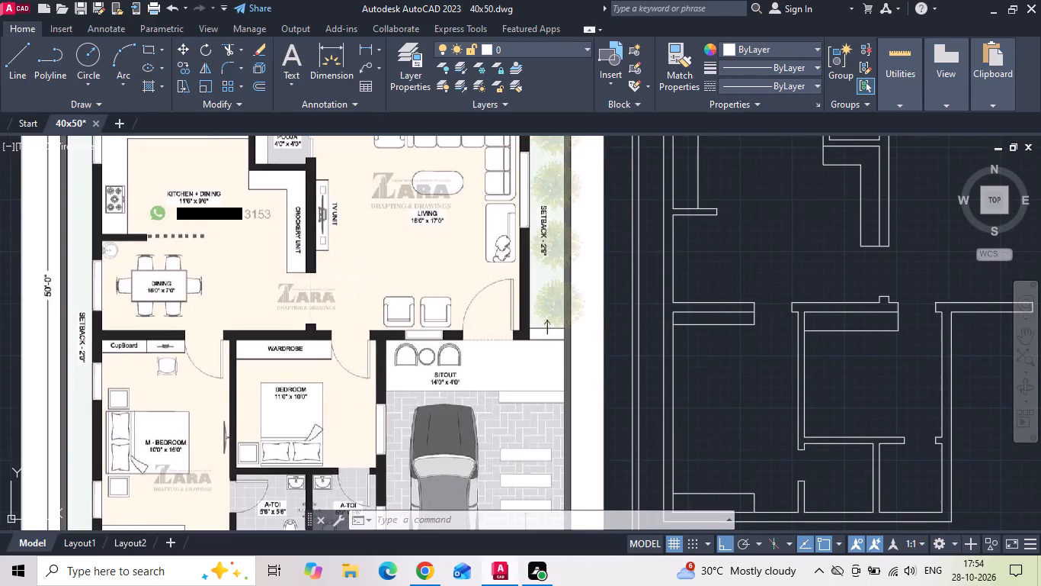
middle_drag(349, 259, 347, 301)
scroll(59, 340, up, 2)
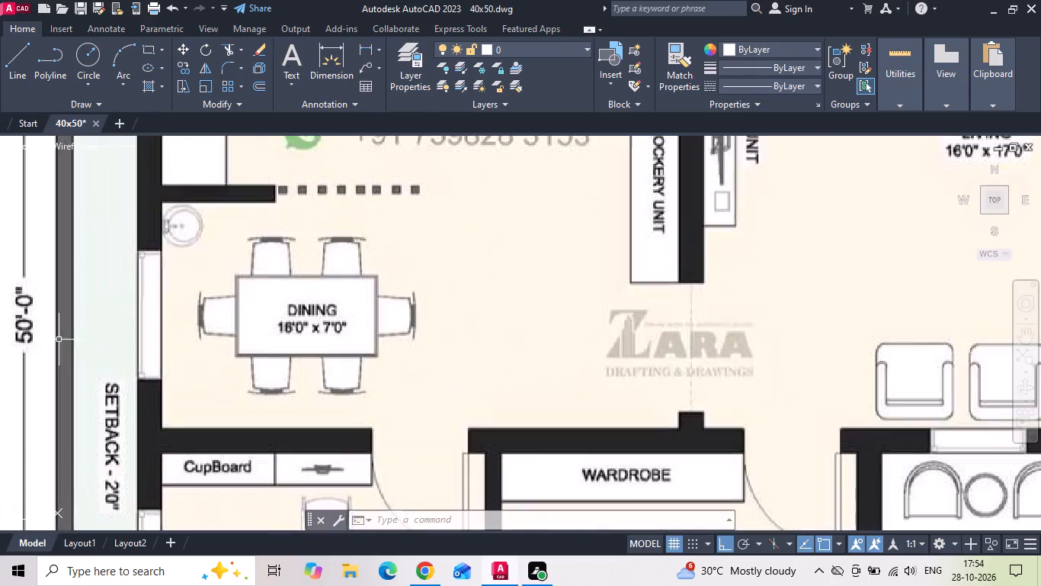
click(363, 47)
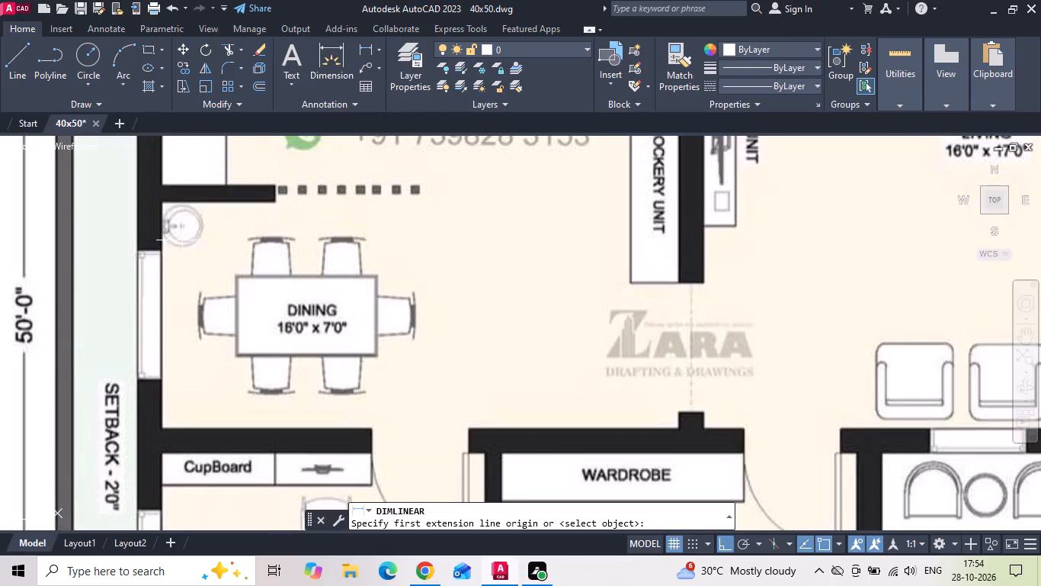
drag(162, 247, 162, 254)
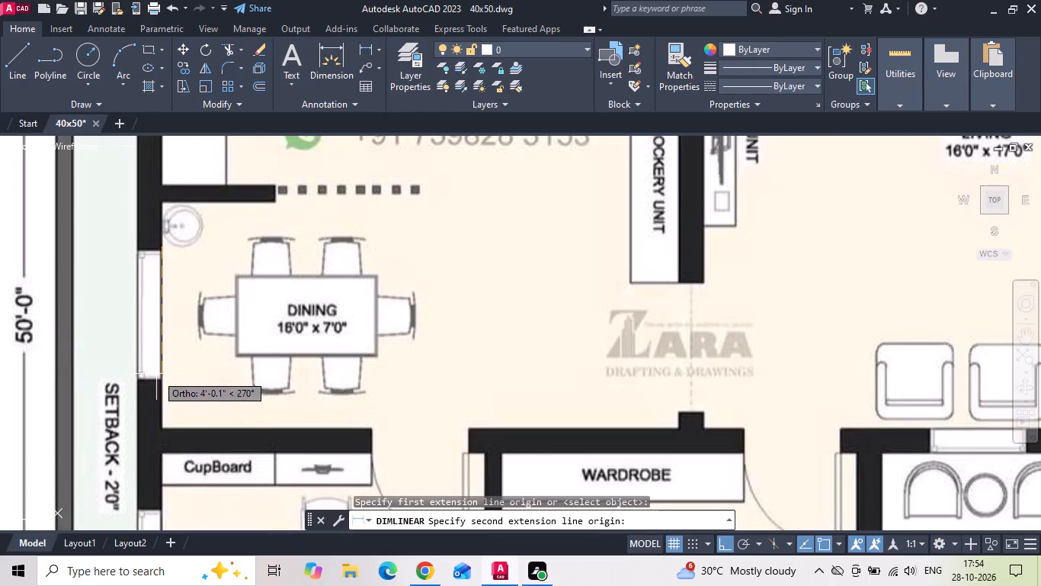
key(Escape)
Draw a short line across the west wall's thickness at the midpoint of the dining area's inner wall line.
scroll(120, 340, down, 2)
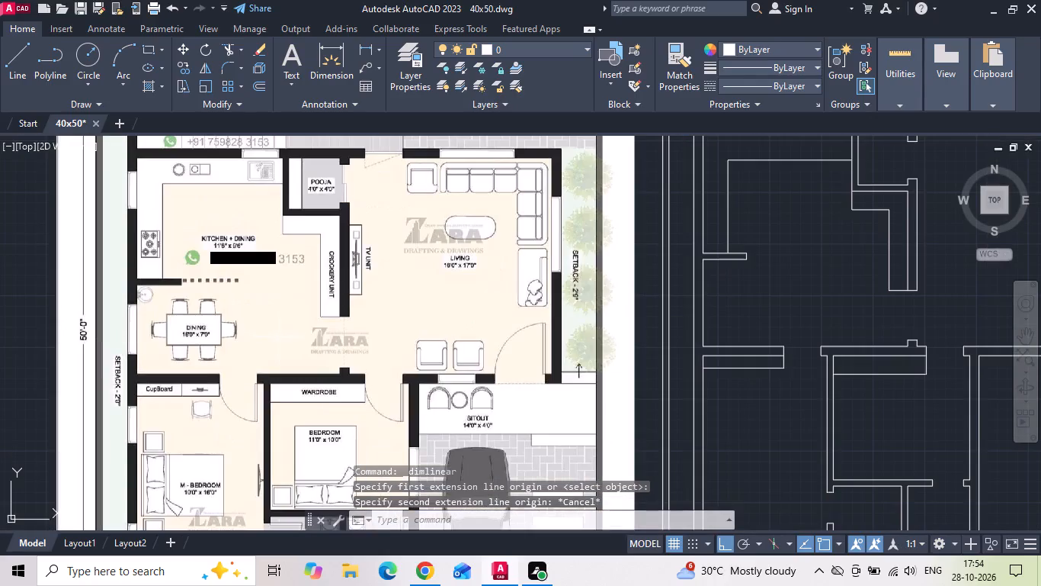
key(l)
key(space)
scroll(703, 320, up, 1)
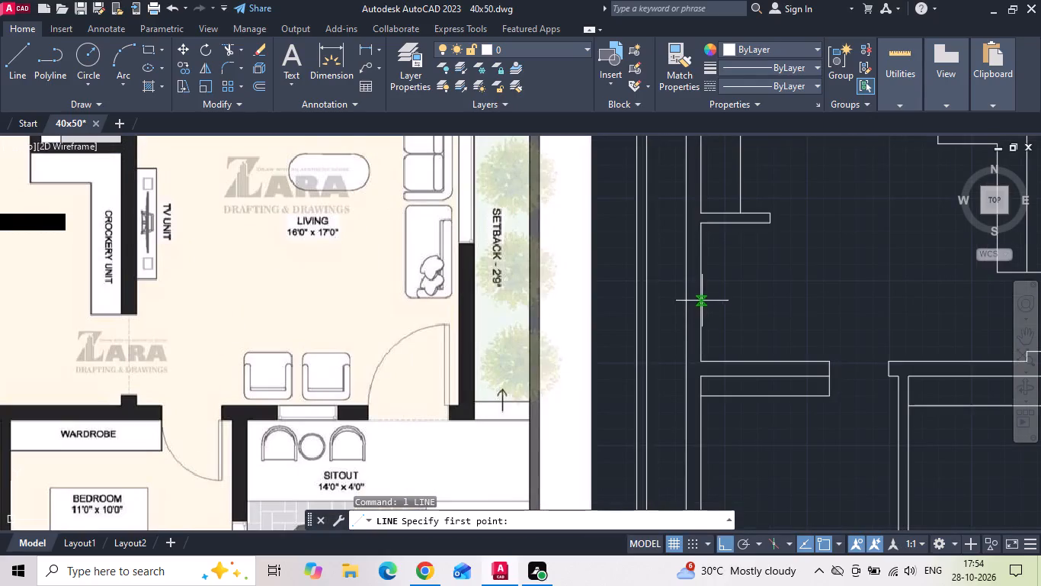
click(701, 293)
scroll(694, 291, up, 1)
click(681, 293)
key(Escape)
Copy the short line 24" north and 24" south along the west wall to mark the dining window's ends.
click(691, 290)
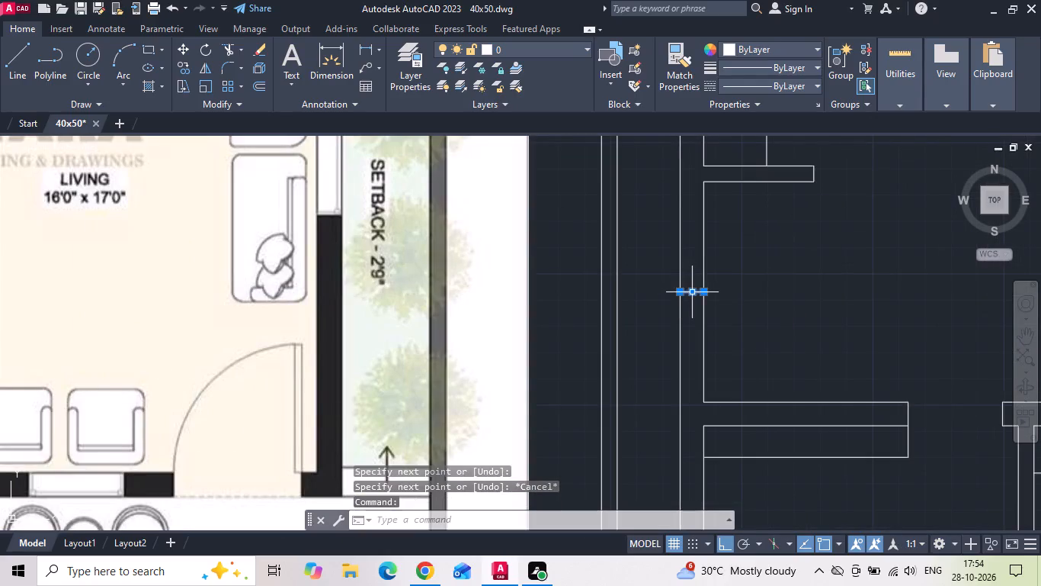
right_click(691, 289)
click(731, 298)
drag(795, 325, 795, 313)
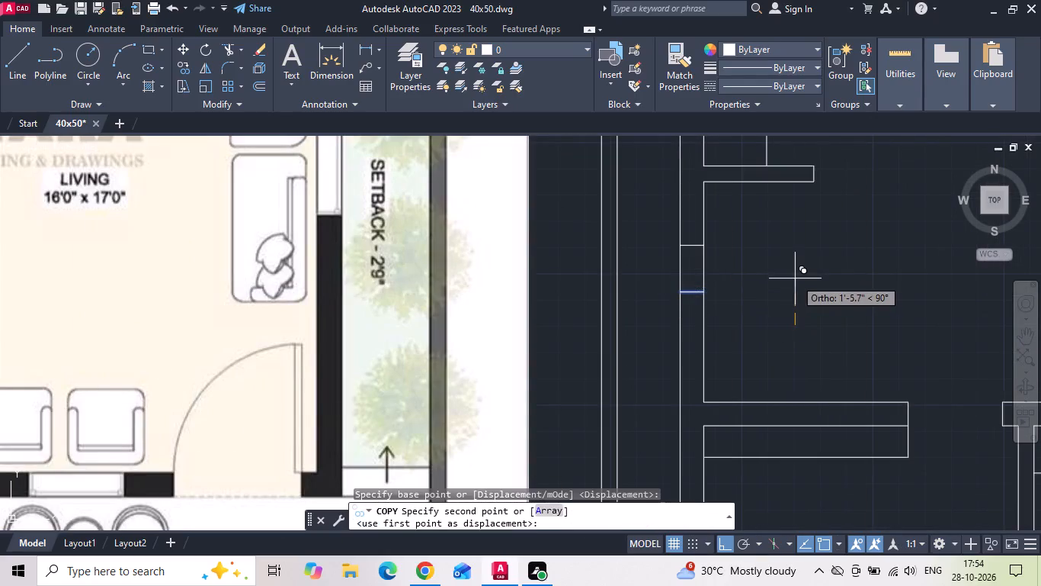
text(24)
key(space)
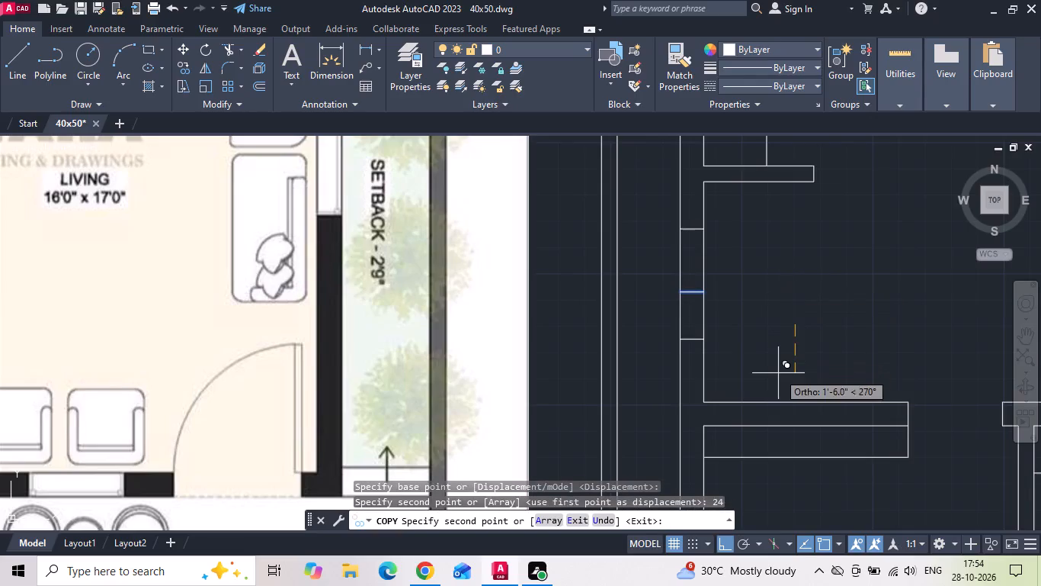
key(2)
key(4)
key(space)
key(Escape)
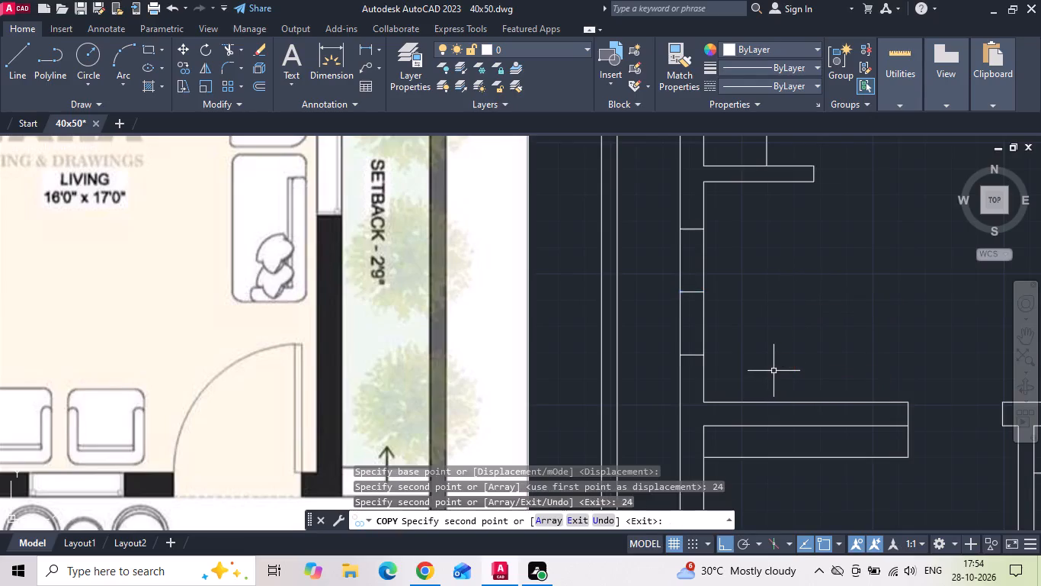
Delete the middle construction line between the dining window's two end lines.
click(692, 290)
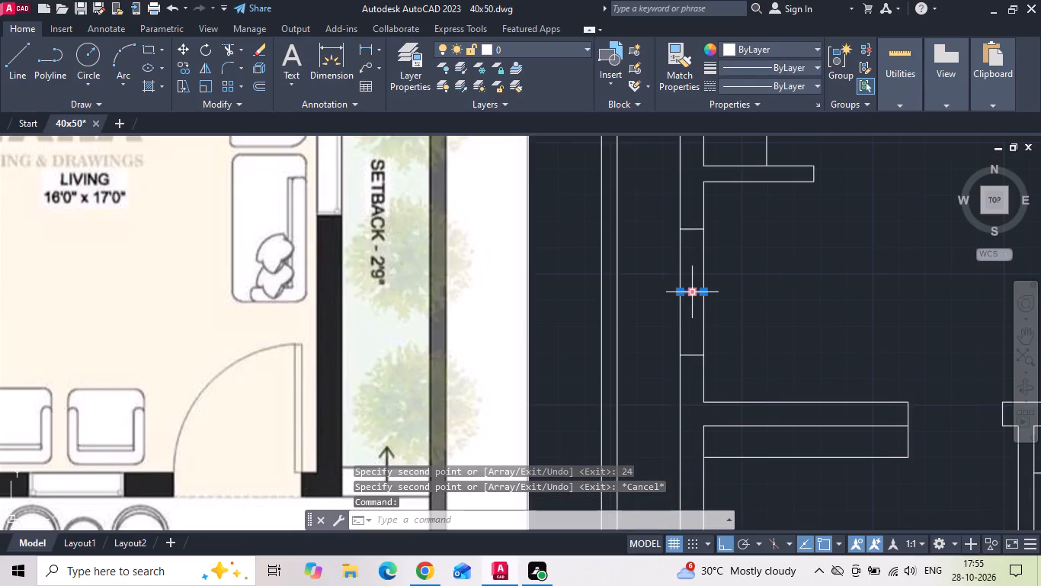
key(Delete)
Measure along the west wall from the kitchen's northwest inner corner to the kitchen window on the reference plan.
scroll(693, 295, down, 2)
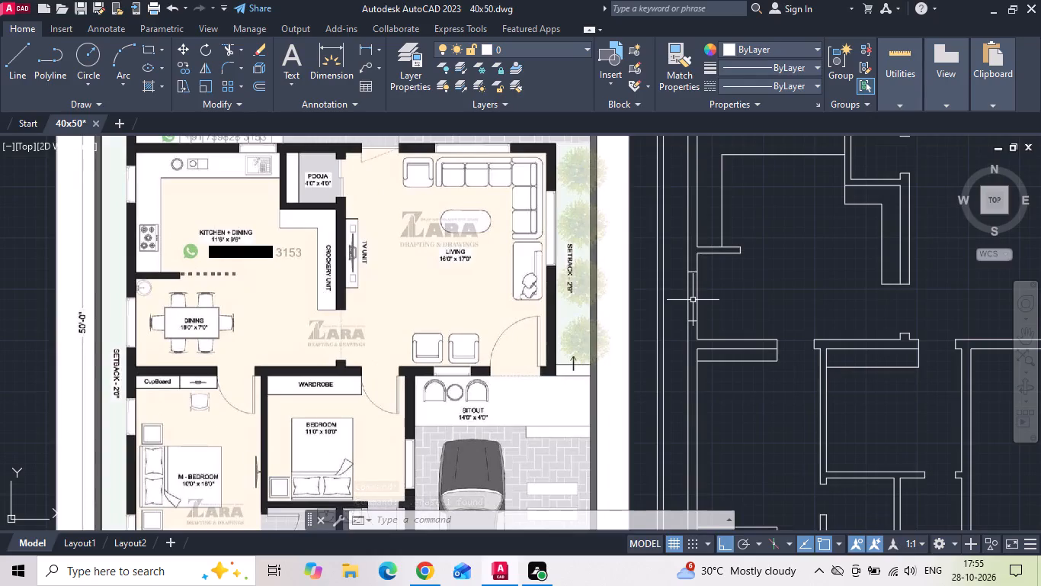
scroll(127, 159, up, 2)
middle_drag(129, 169, 144, 224)
click(365, 45)
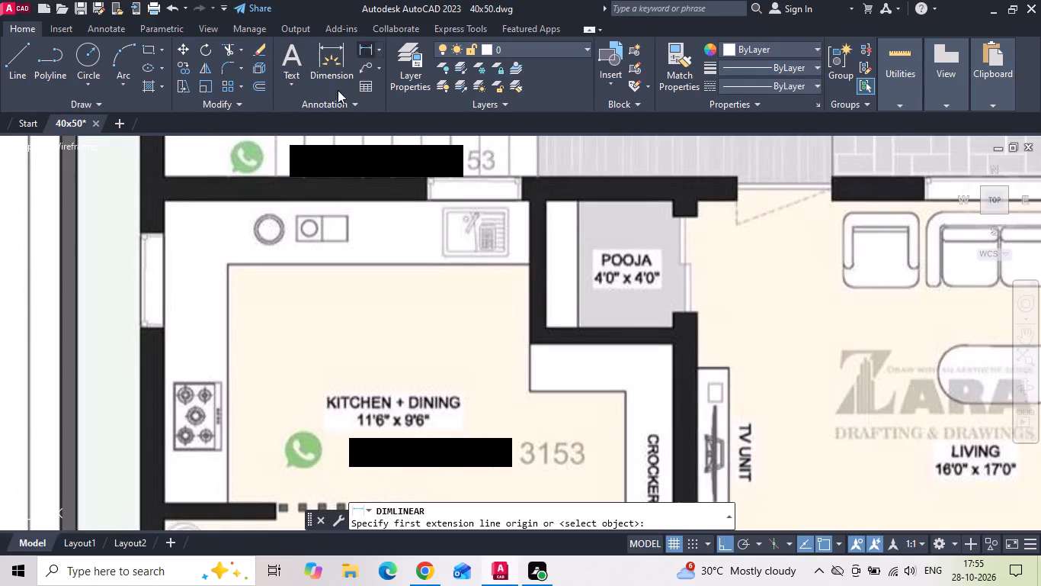
click(165, 201)
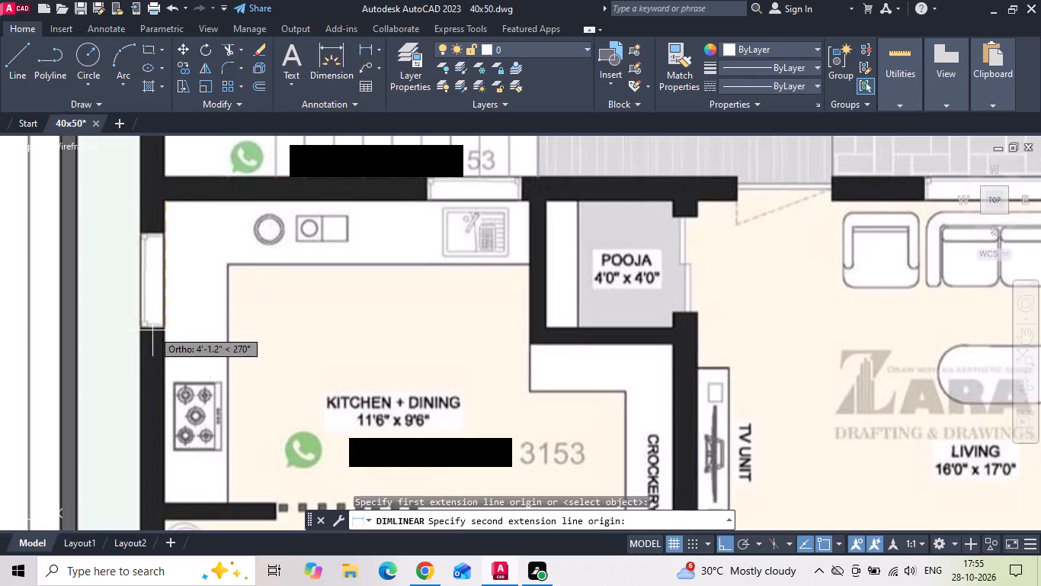
key(Escape)
Copy the kitchen's north inner wall line 1' and 4' south to locate the west window's ends.
scroll(104, 311, down, 3)
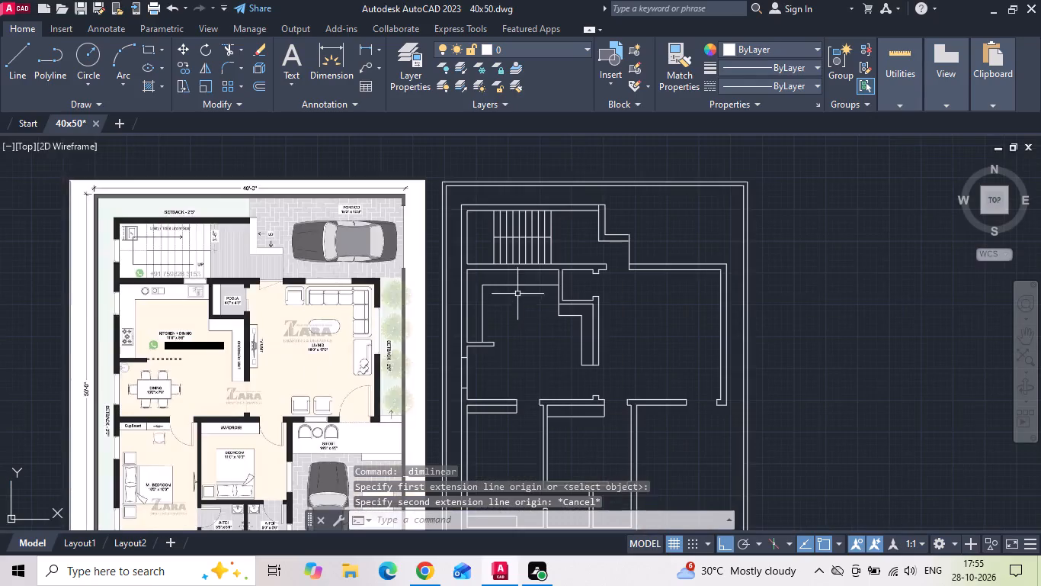
scroll(514, 288, up, 3)
click(439, 244)
click(431, 227)
right_click(431, 227)
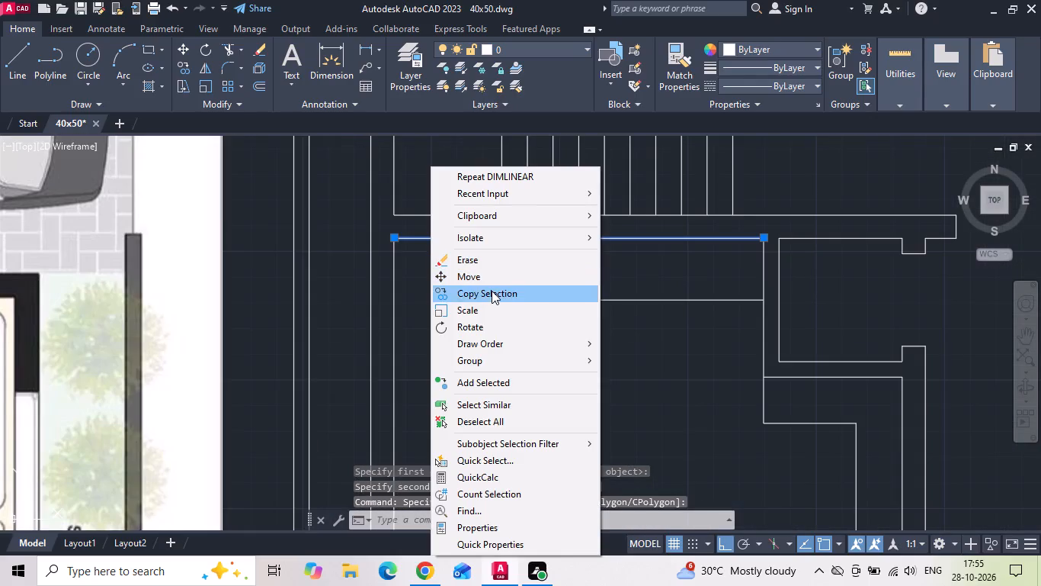
click(492, 291)
drag(544, 382, 549, 418)
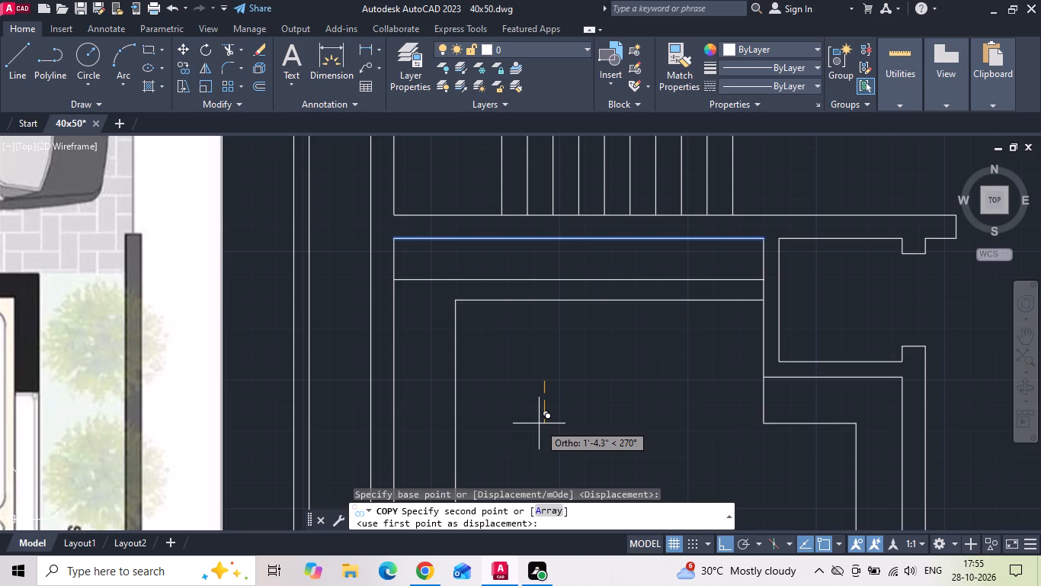
key(1)
key(apostrophe)
key(Return)
text(4')
key(Return)
key(Escape)
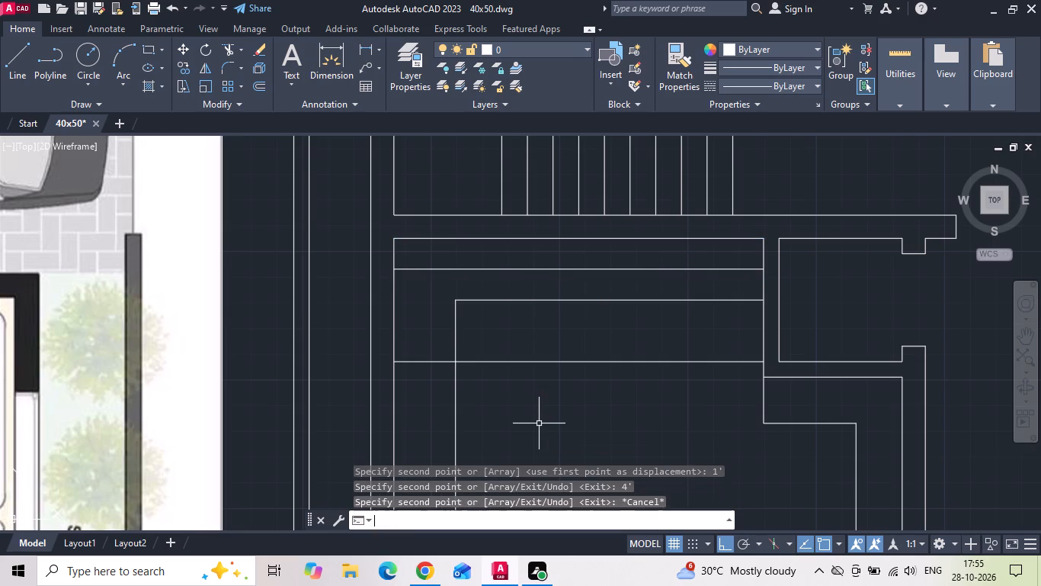
Extend the two copied lines west to the outer line of the kitchen's west wall.
text(ex)
key(space)
key(space)
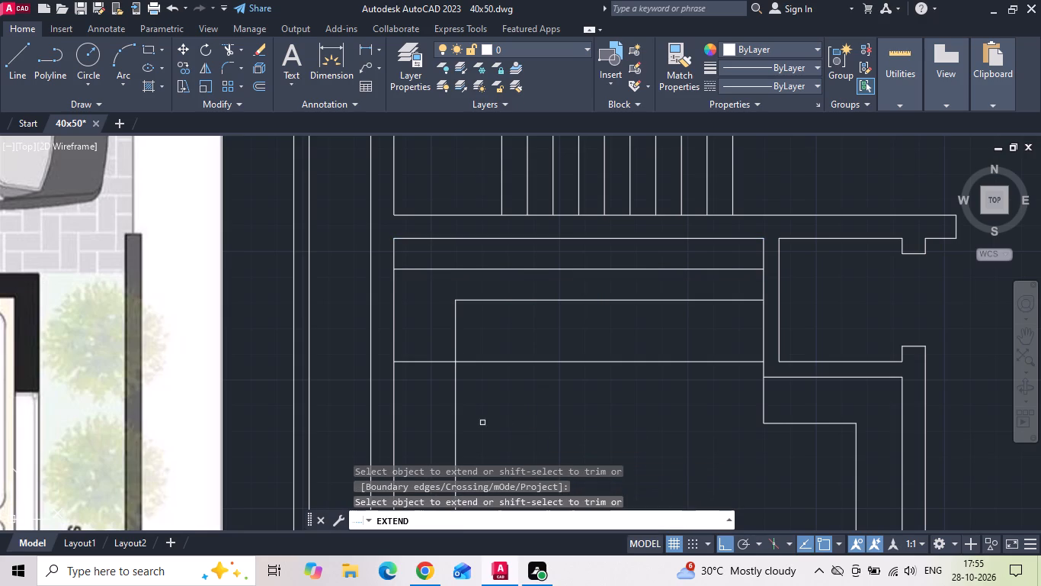
drag(428, 385, 425, 344)
click(421, 266)
key(Escape)
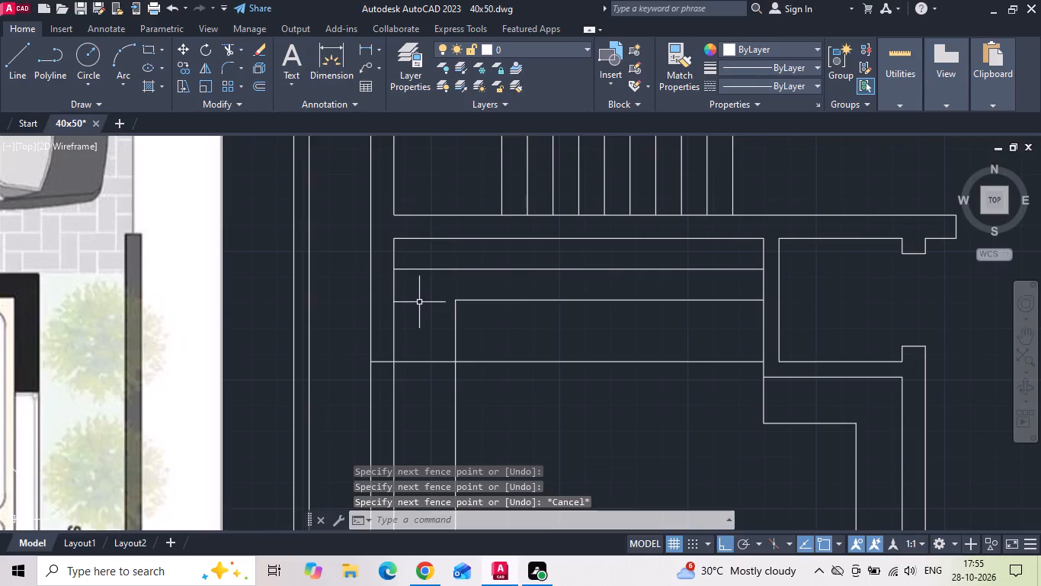
text(ex)
key(space)
click(417, 279)
click(417, 265)
key(Escape)
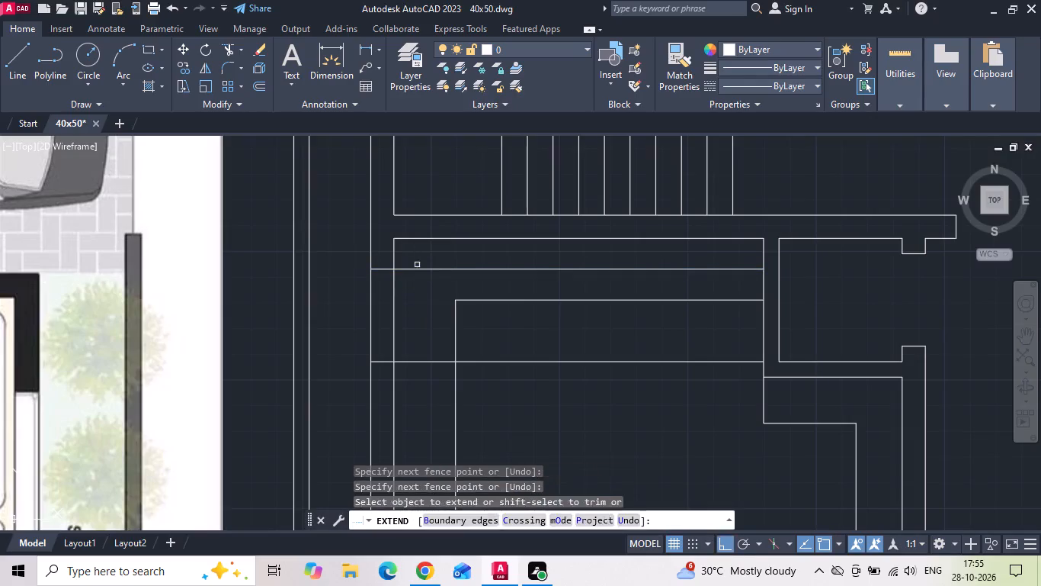
Trim the two copied lines inside the kitchen, keeping only the short window end lines across the west wall.
text(tr)
key(space)
drag(412, 256, 416, 408)
drag(495, 359, 496, 404)
scroll(569, 317, down, 2)
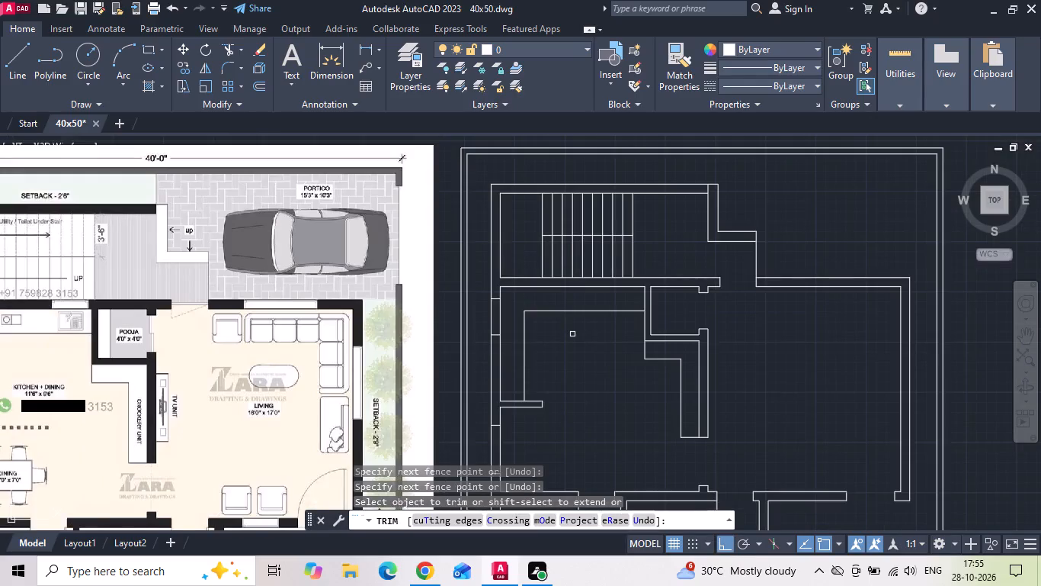
scroll(572, 336, down, 1)
key(Escape)
Copy the kitchen's east inner wall line 6" and 3'6" west to locate the north window's ends.
scroll(255, 334, up, 2)
scroll(242, 345, down, 1)
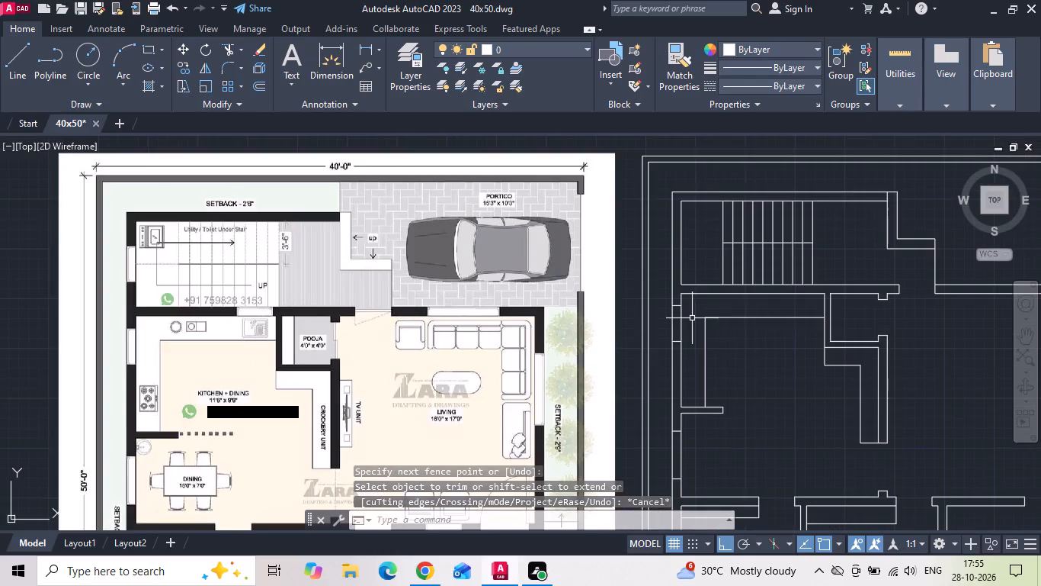
scroll(793, 305, up, 3)
click(859, 301)
right_click(841, 299)
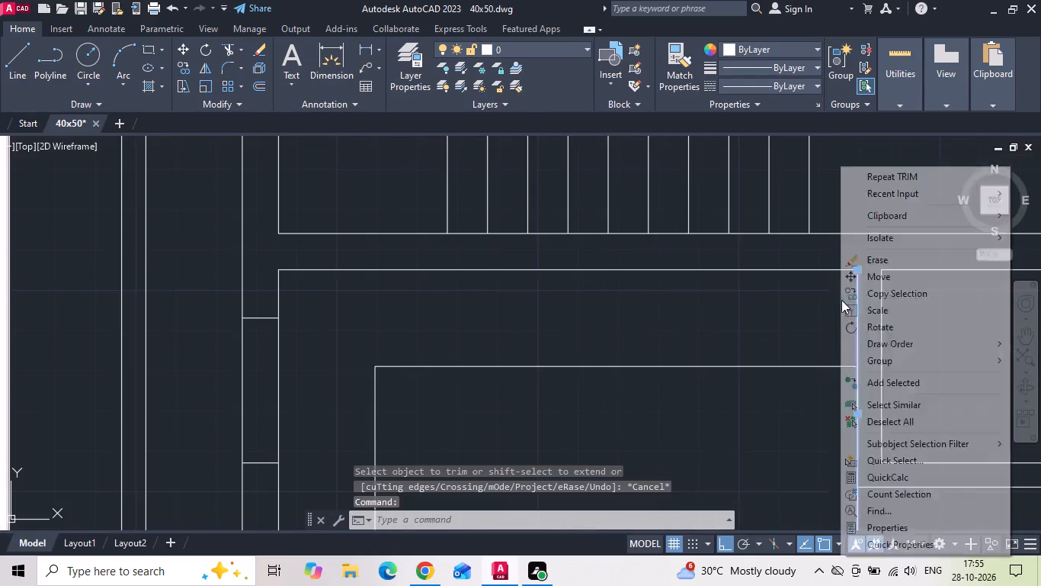
click(870, 287)
scroll(819, 297, up, 1)
drag(796, 311, 580, 321)
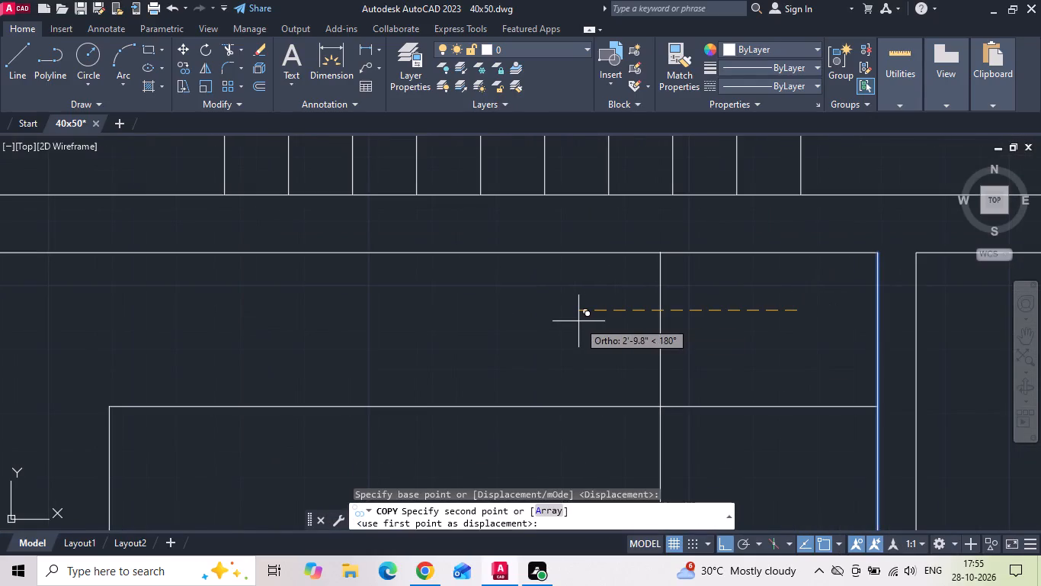
key(6)
key(Return)
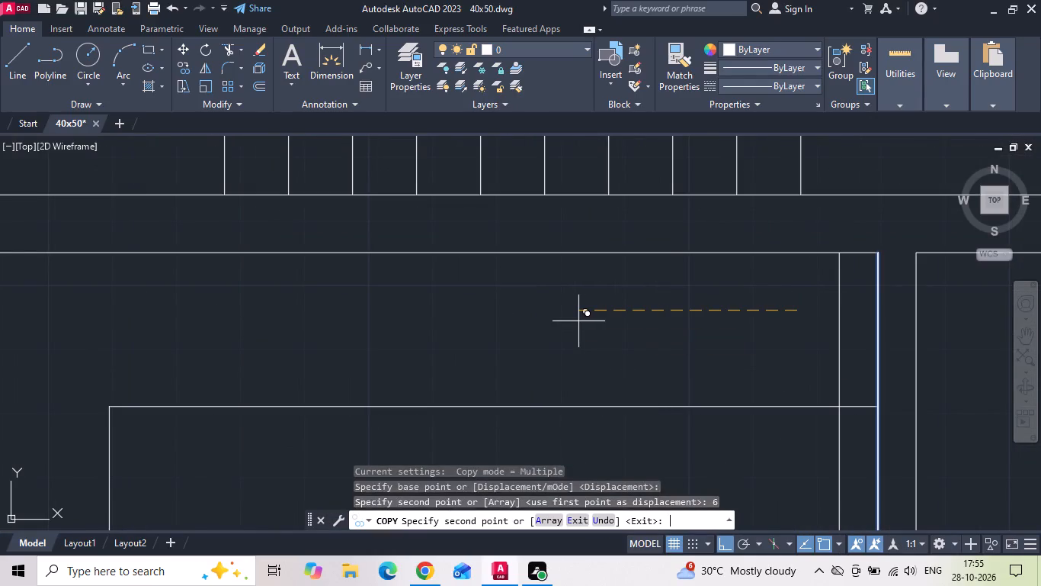
text(3'6)
key(Return)
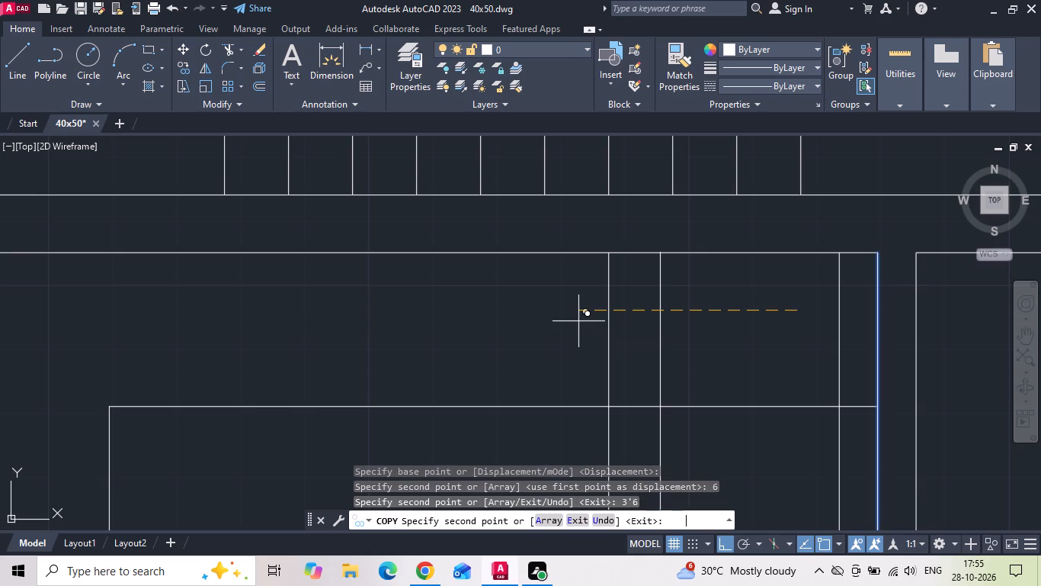
key(Escape)
Extend the two copied vertical lines north across the wall between the kitchen and the stairs.
text(ex)
key(space)
drag(587, 328, 601, 333)
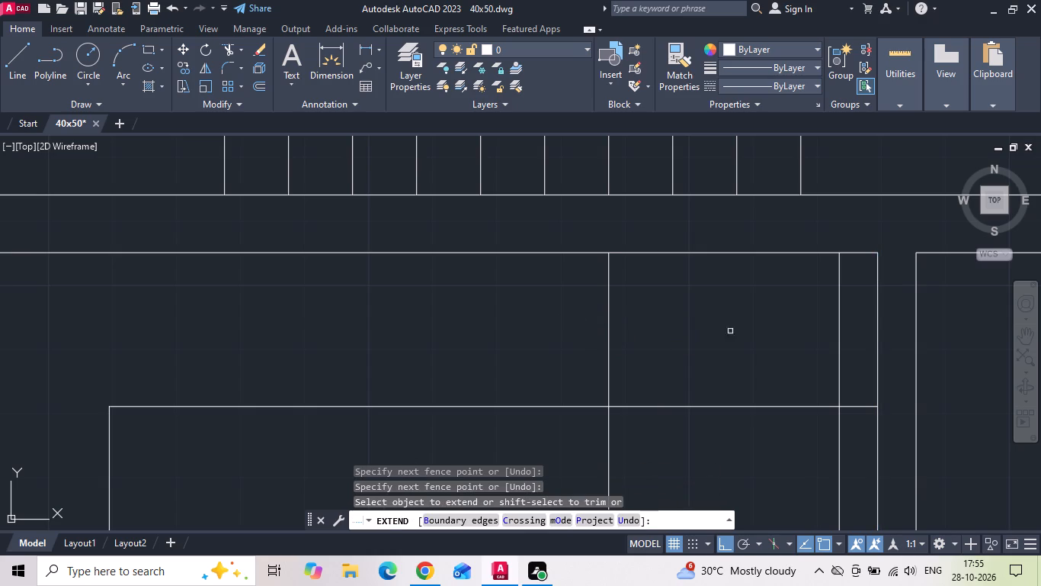
click(852, 317)
click(589, 307)
key(Escape)
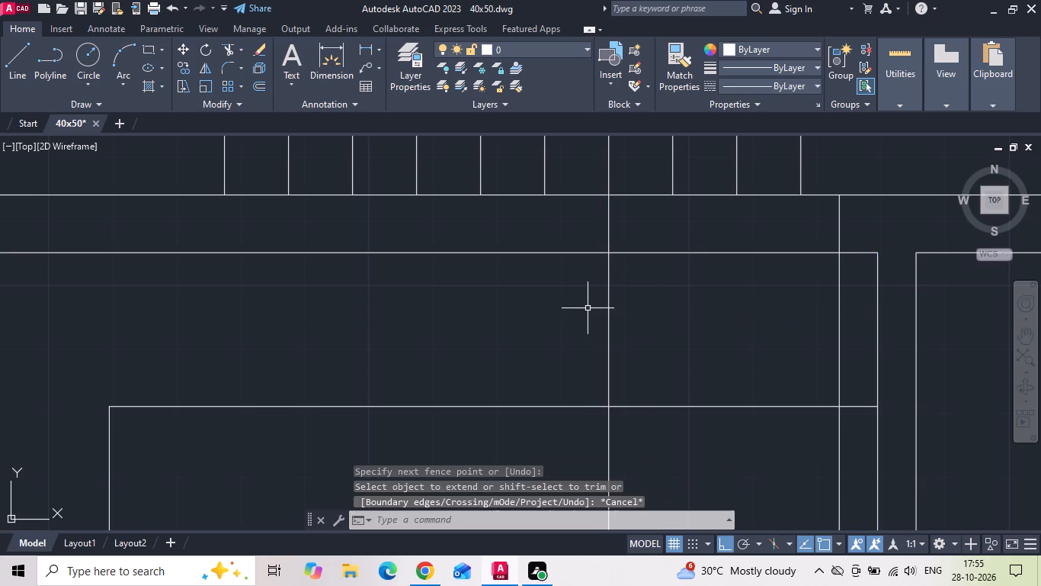
Trim the two vertical lines inside the kitchen, keeping only the window end lines across the north wall.
text(tr)
key(space)
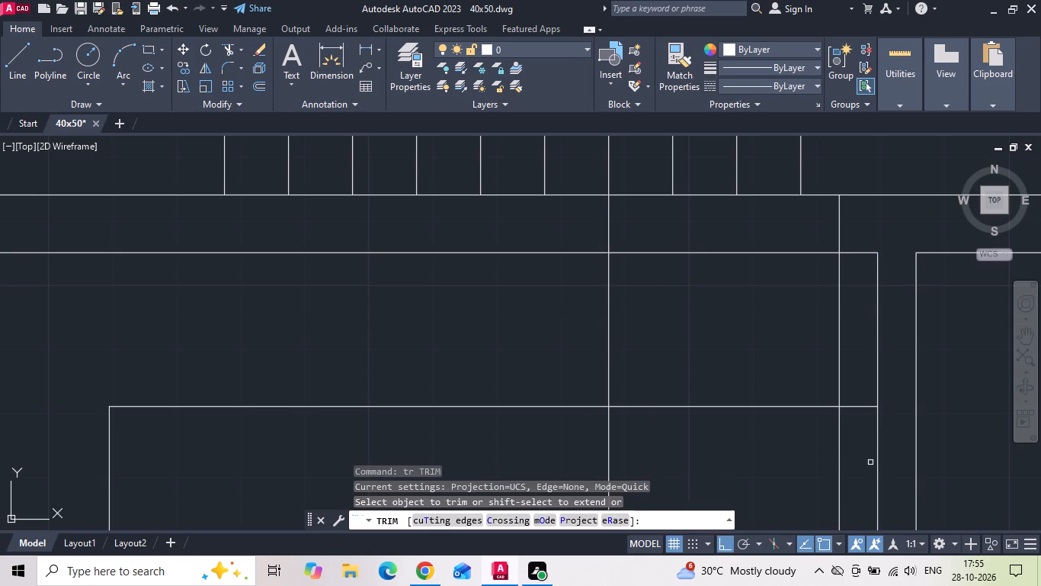
drag(870, 463, 601, 462)
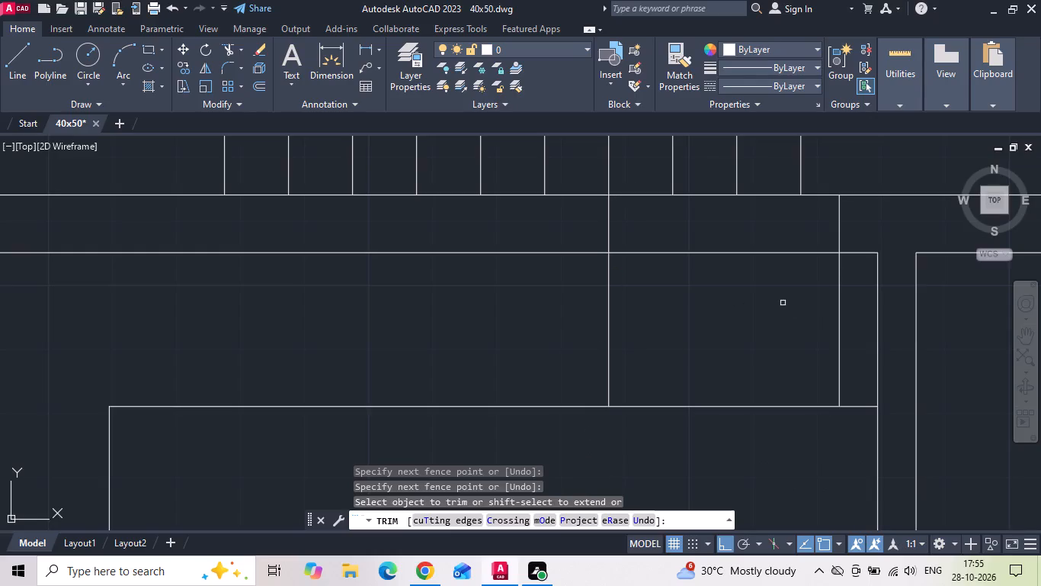
drag(854, 344, 591, 349)
scroll(602, 336, down, 3)
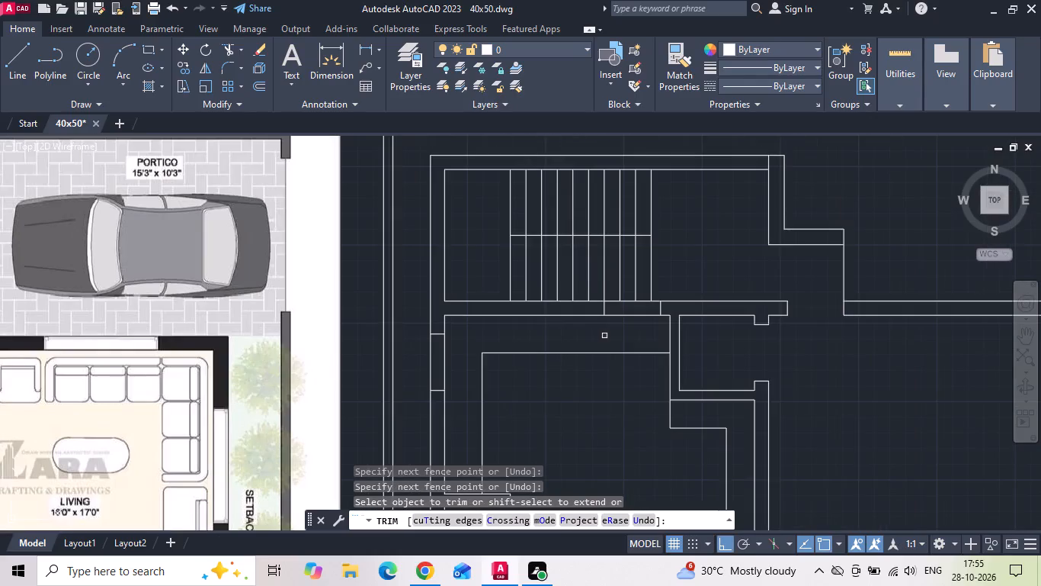
scroll(603, 389, down, 1)
key(Escape)
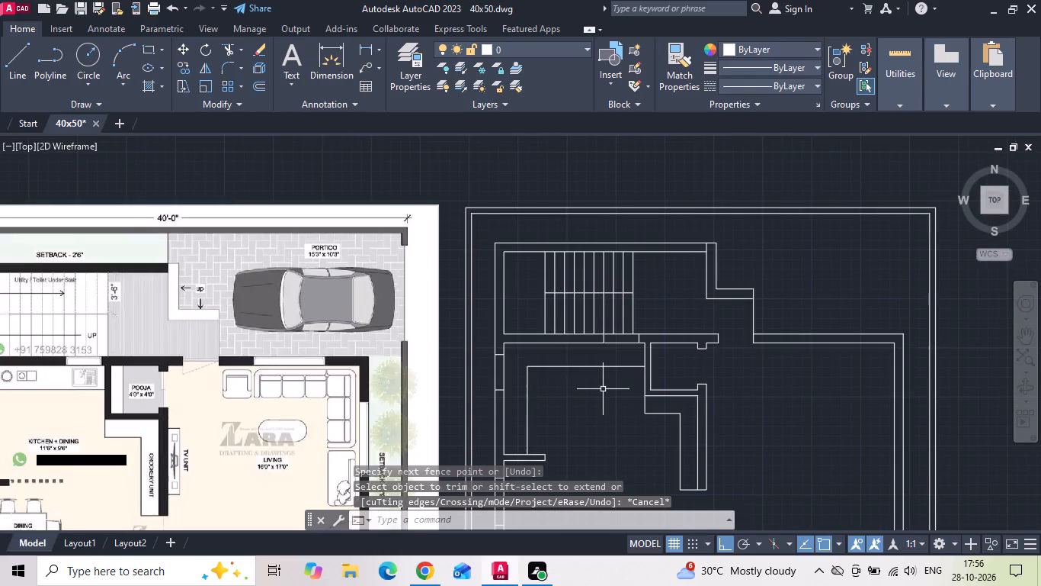
Measure on the reference plan from the living room's north window west end to the entrance opening's wall end.
click(362, 47)
scroll(214, 358, up, 2)
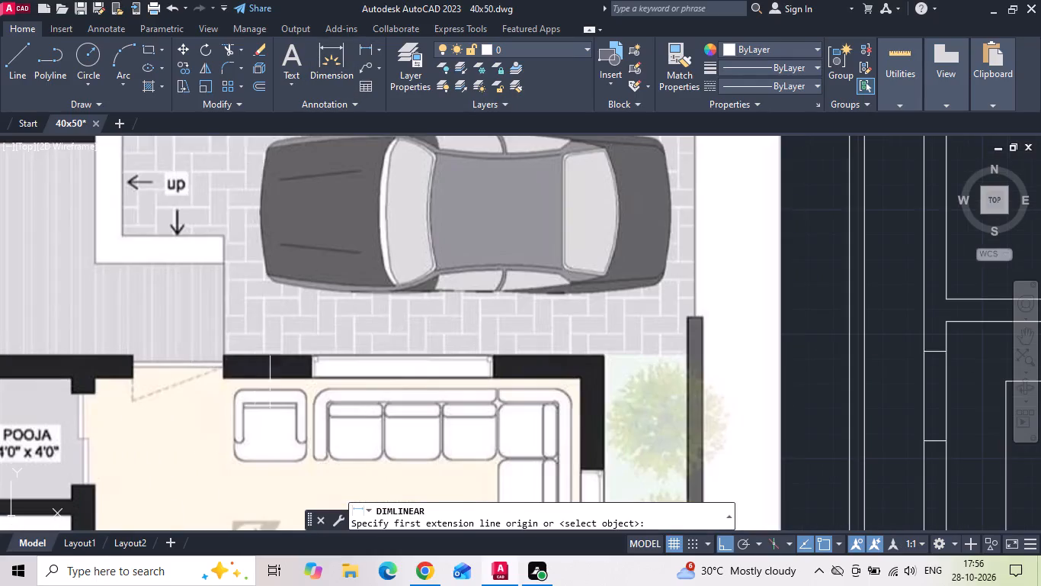
scroll(299, 388, up, 1)
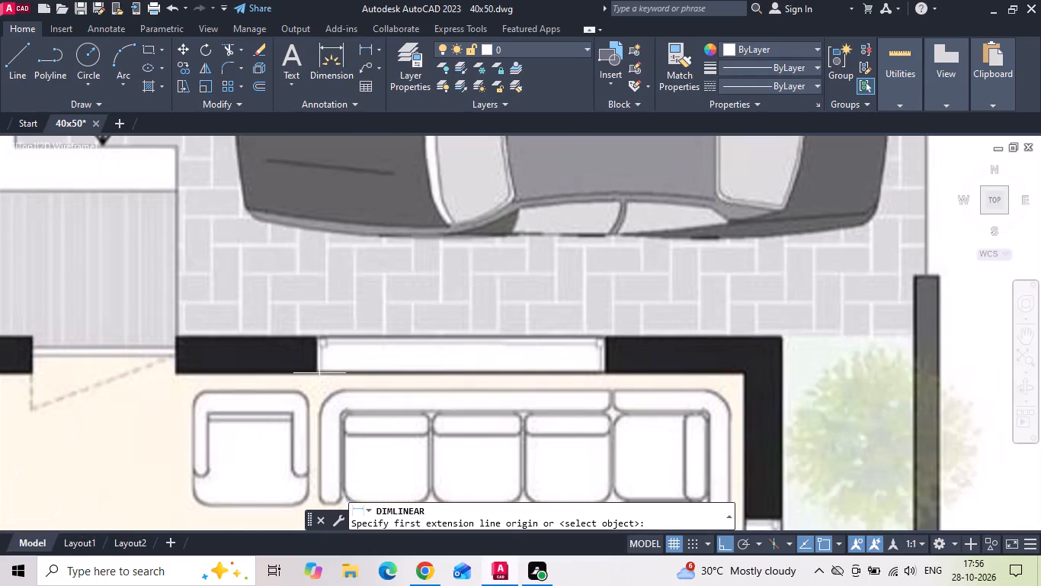
click(316, 371)
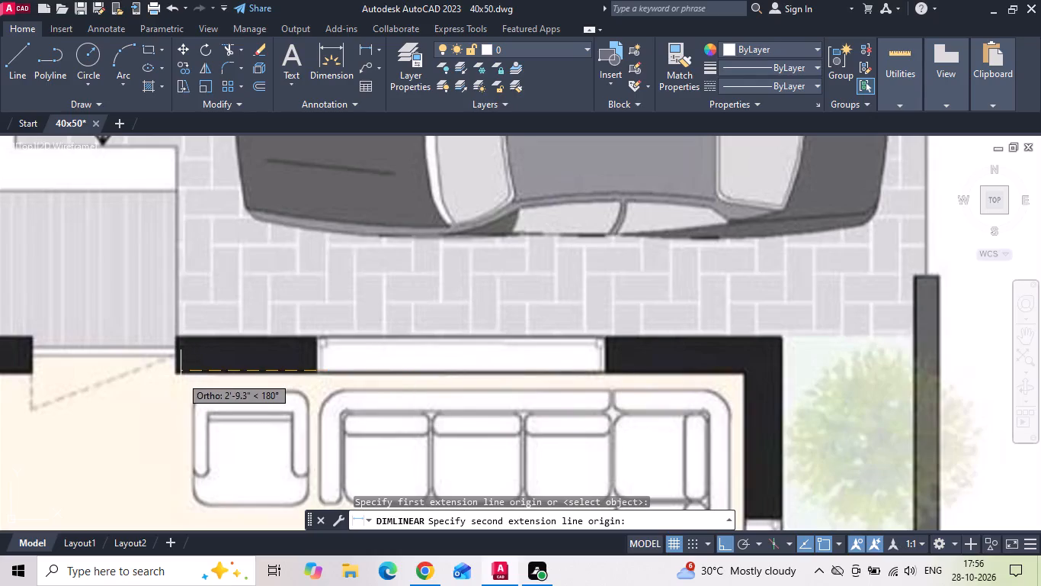
key(Escape)
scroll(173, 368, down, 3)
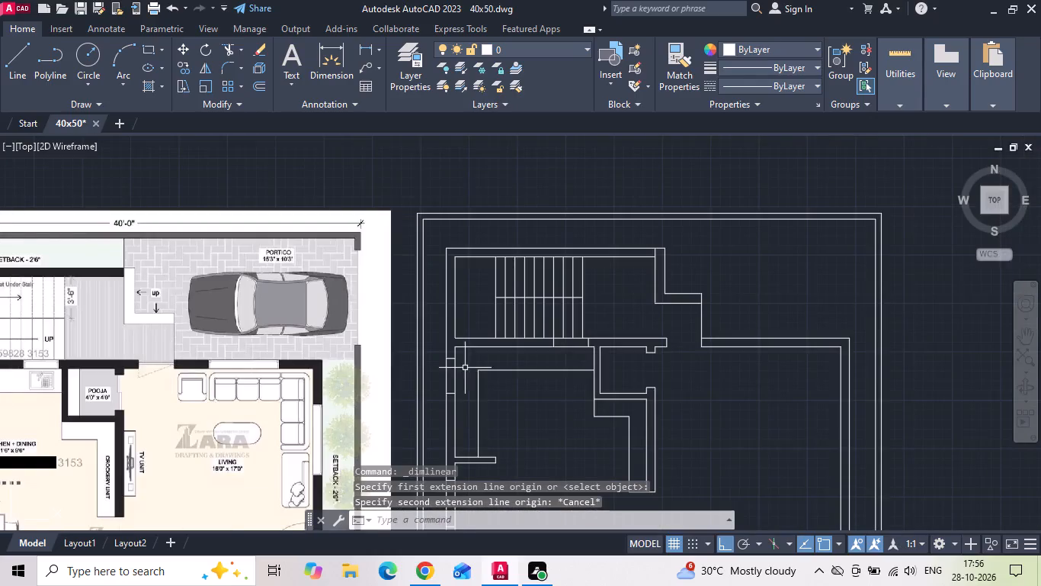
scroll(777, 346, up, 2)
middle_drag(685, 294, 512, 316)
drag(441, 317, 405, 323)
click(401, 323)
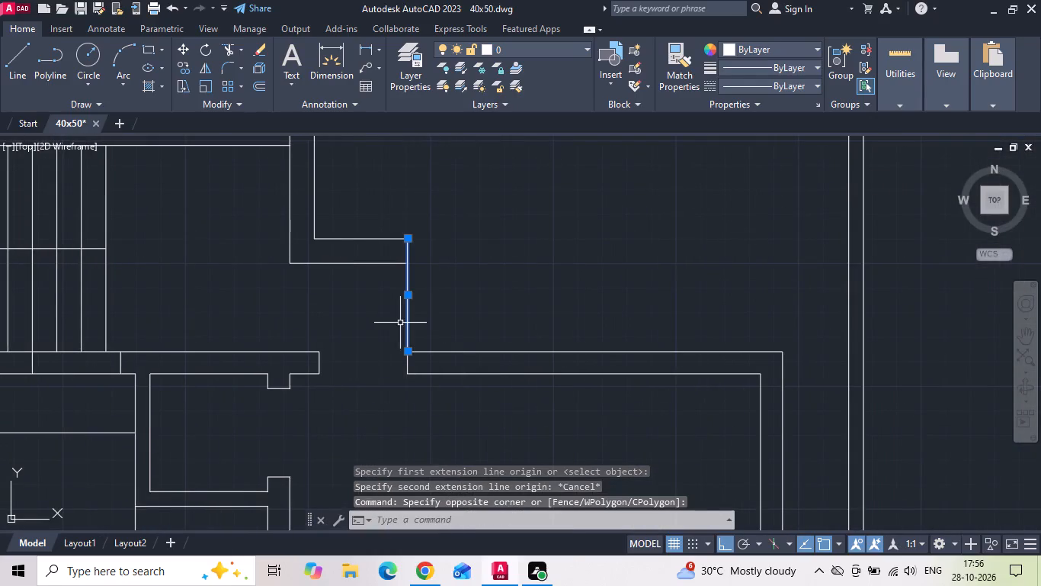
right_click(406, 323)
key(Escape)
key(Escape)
Copy the short end line of the living room's north wall, beside the entrance, 3' and 9' east as window ends.
scroll(430, 363, up, 2)
drag(412, 365, 336, 370)
click(323, 367)
right_click(543, 188)
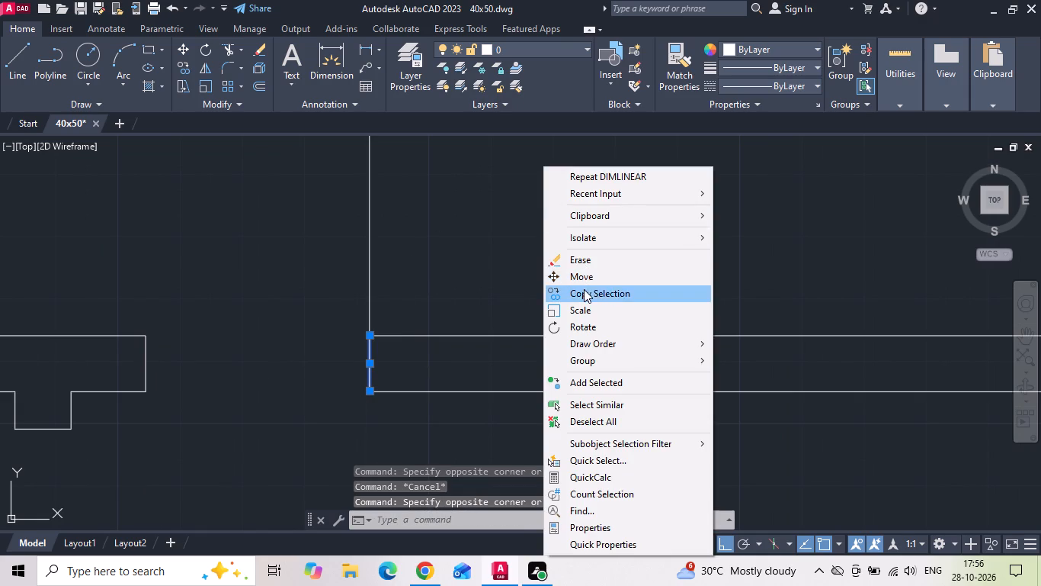
click(584, 290)
drag(544, 246, 627, 256)
key(3)
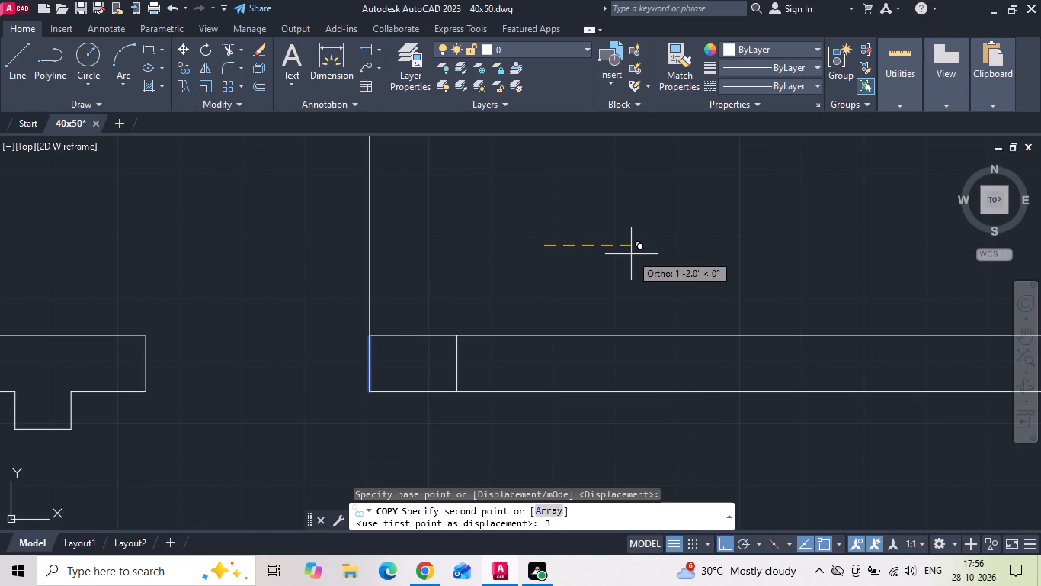
key(apostrophe)
key(Return)
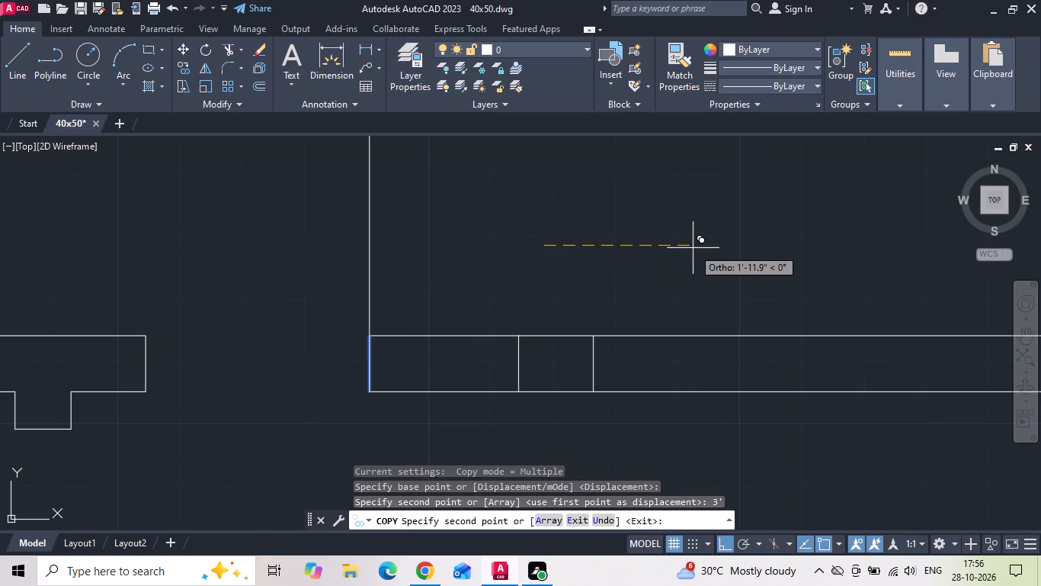
text(9')
key(Return)
scroll(674, 246, down, 2)
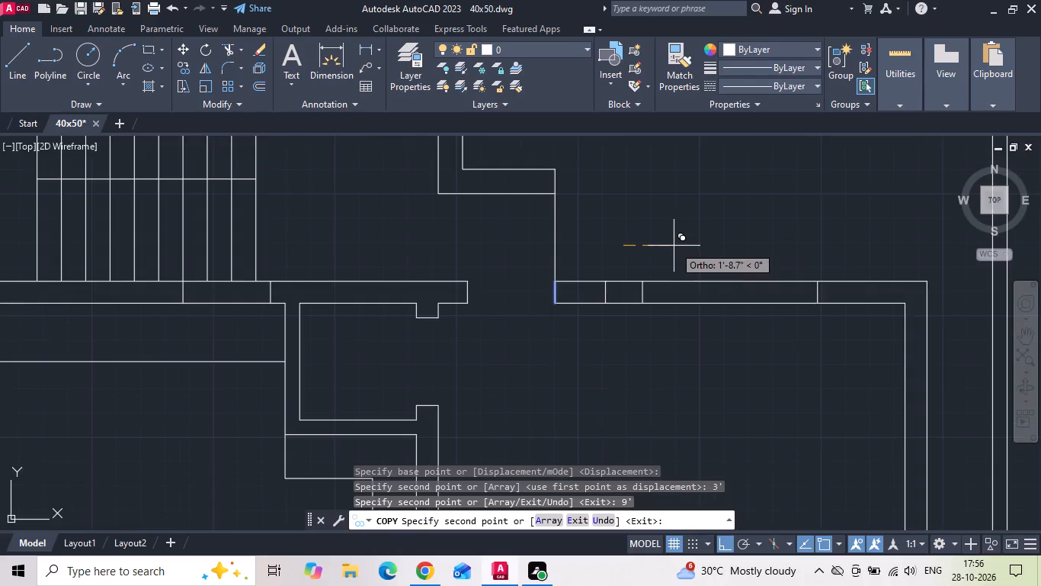
key(Escape)
Measure from the east end of the living room's north window to the room's inner northeast corner.
scroll(684, 243, down, 3)
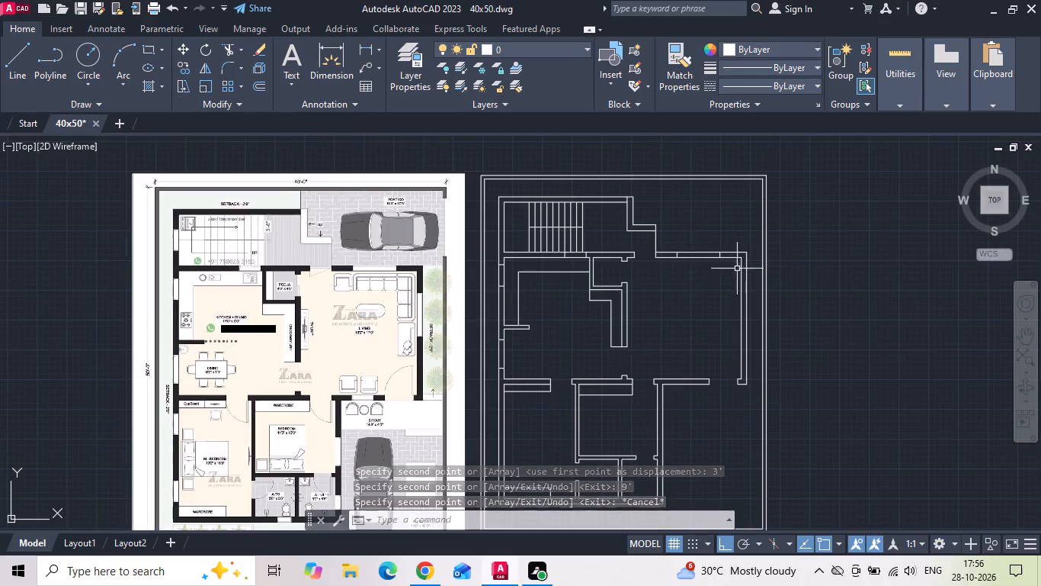
scroll(745, 257, up, 3)
scroll(435, 138, down, 2)
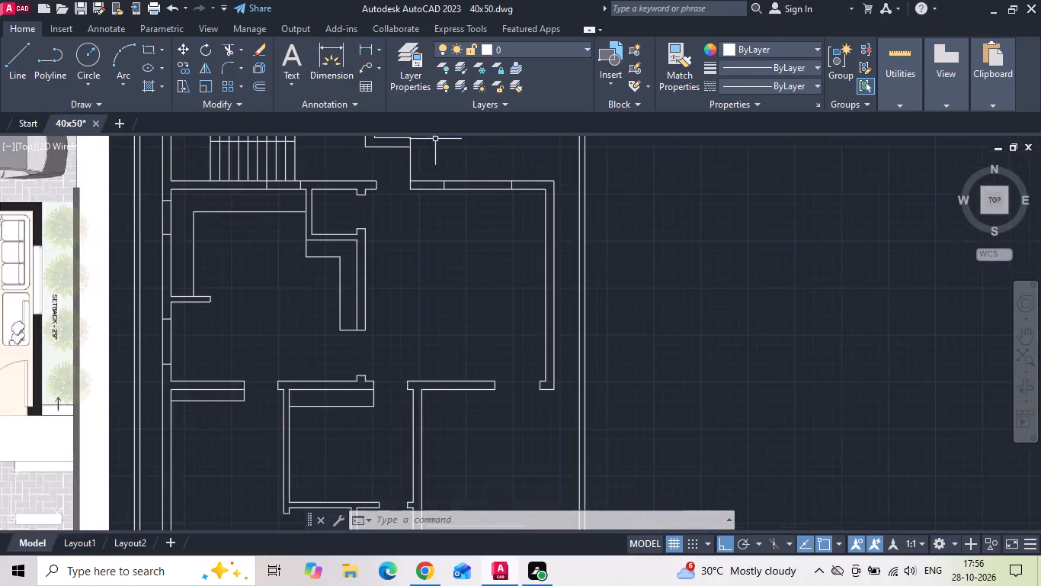
scroll(435, 140, down, 1)
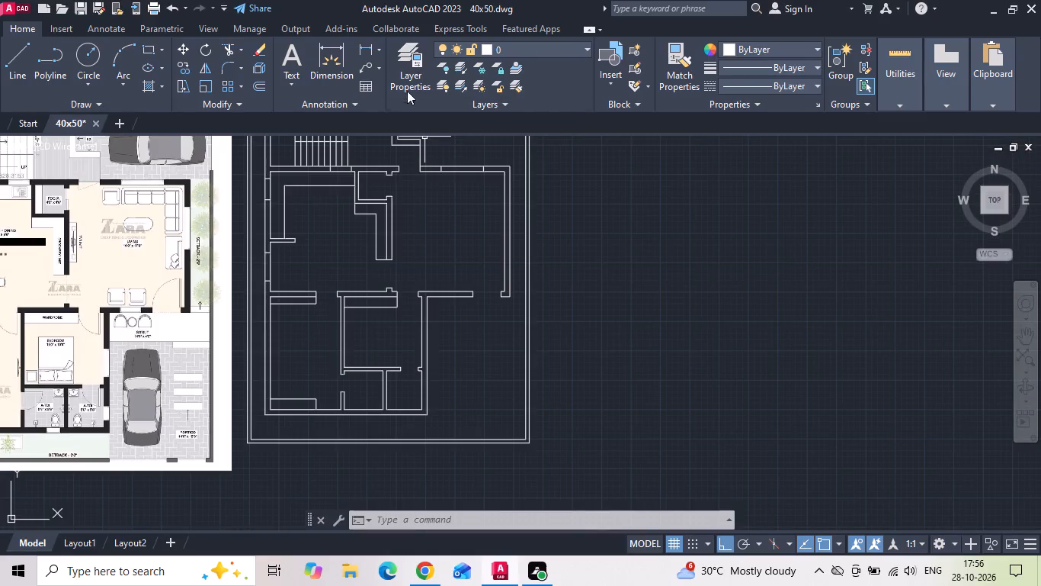
click(370, 48)
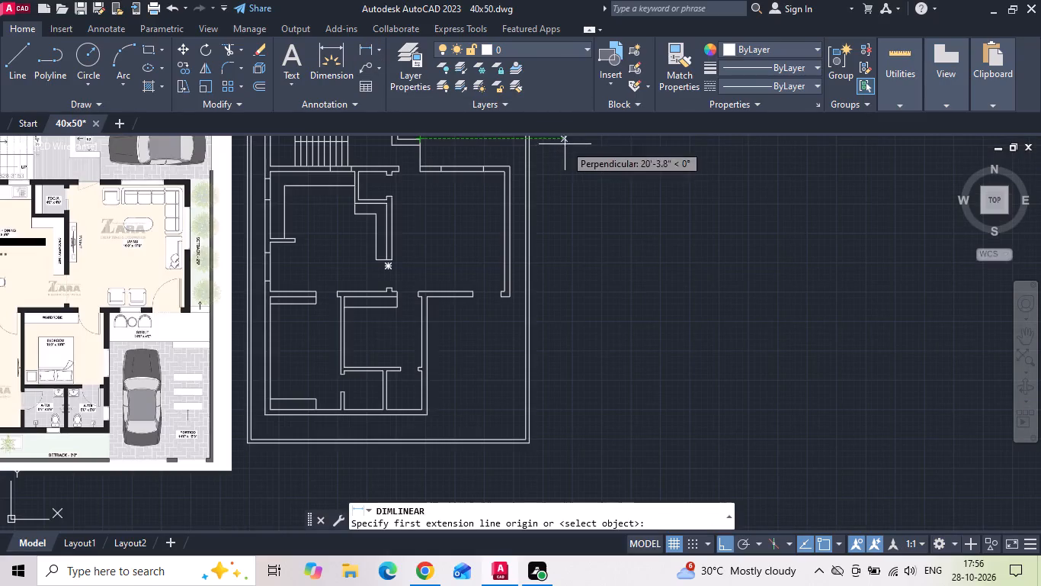
scroll(575, 143, up, 1)
scroll(427, 164, up, 3)
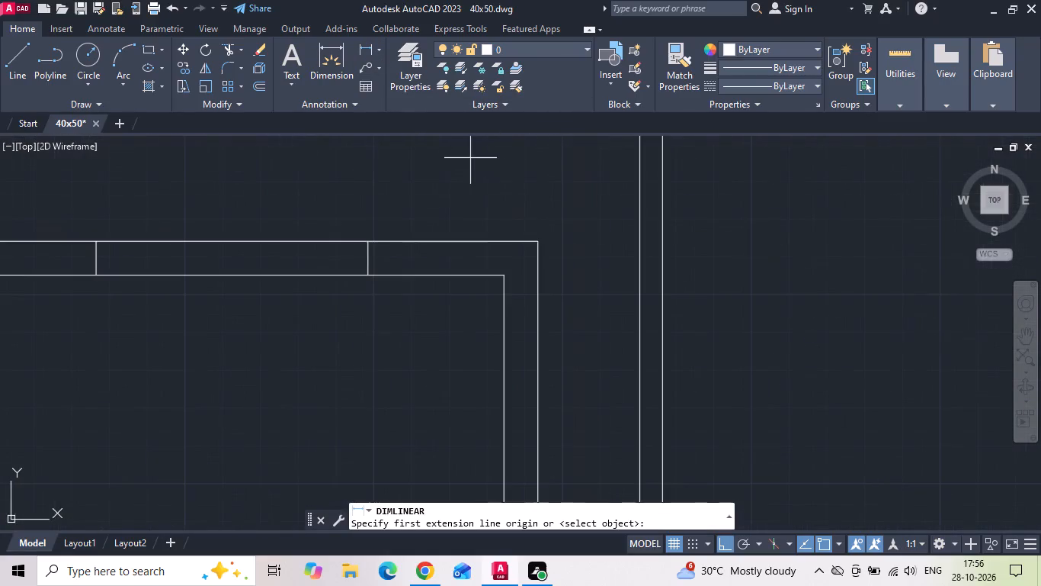
click(366, 276)
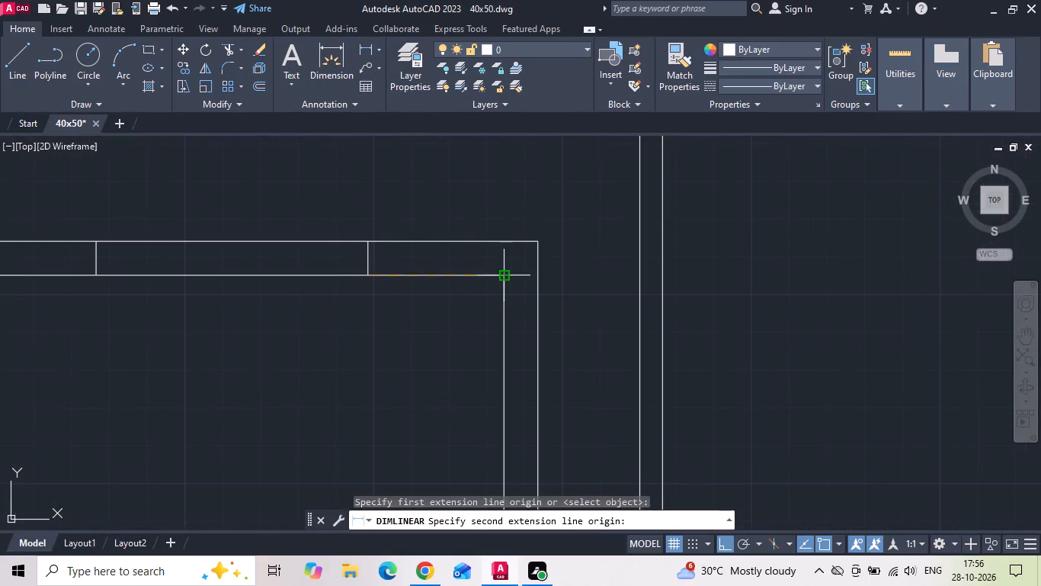
click(504, 279)
key(Escape)
Offset the inner line of the living room's north wall 3' south into the room.
text(o)
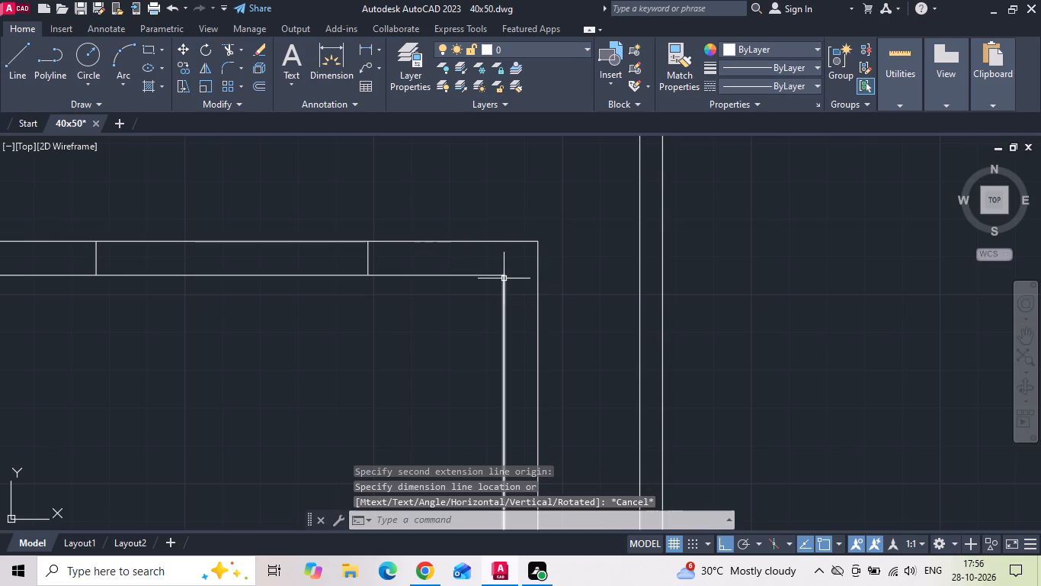
key(space)
scroll(508, 268, down, 1)
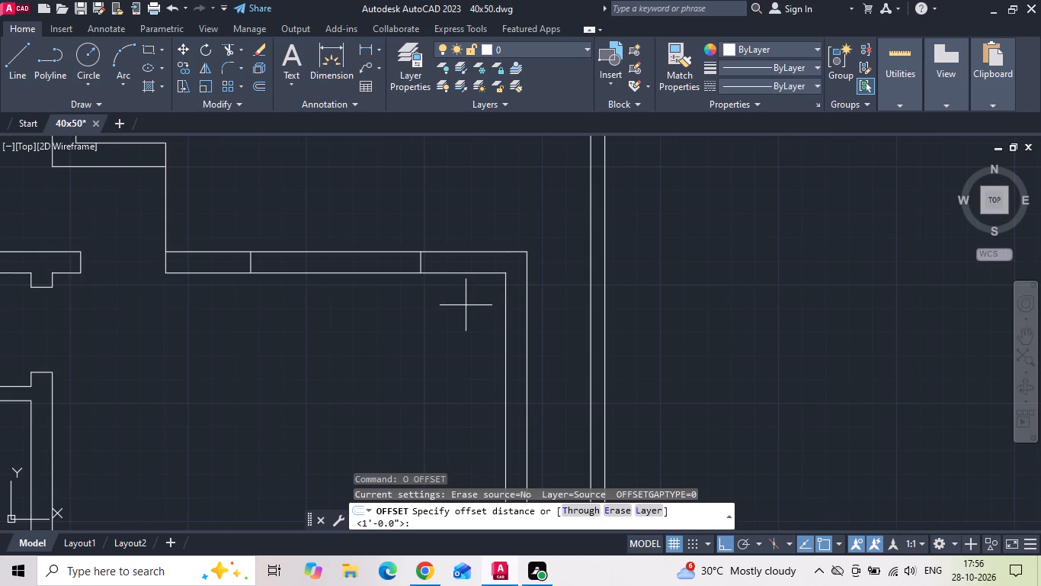
key(3)
key(apostrophe)
key(Return)
drag(482, 274, 482, 295)
click(473, 345)
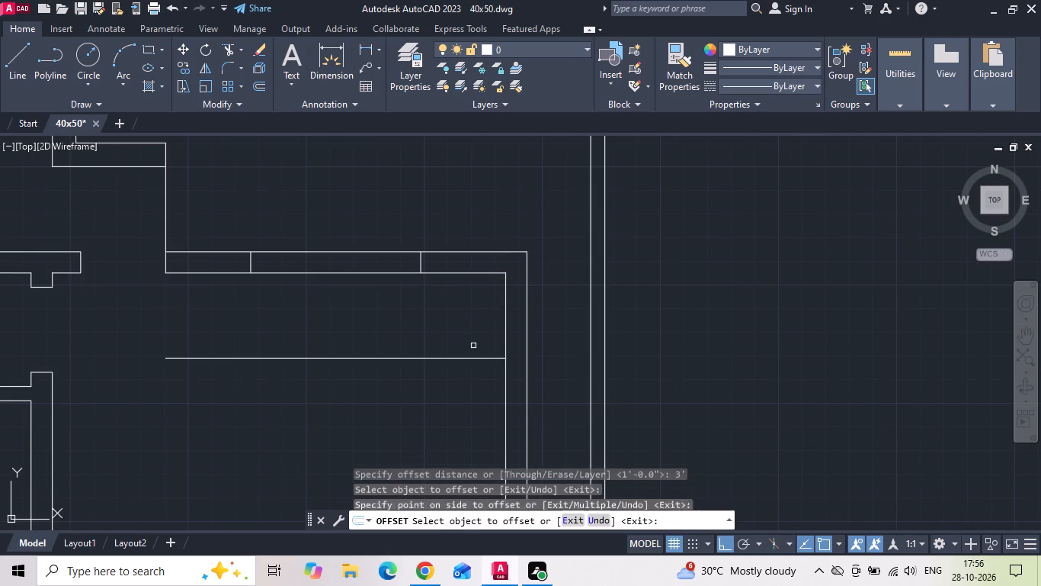
key(Escape)
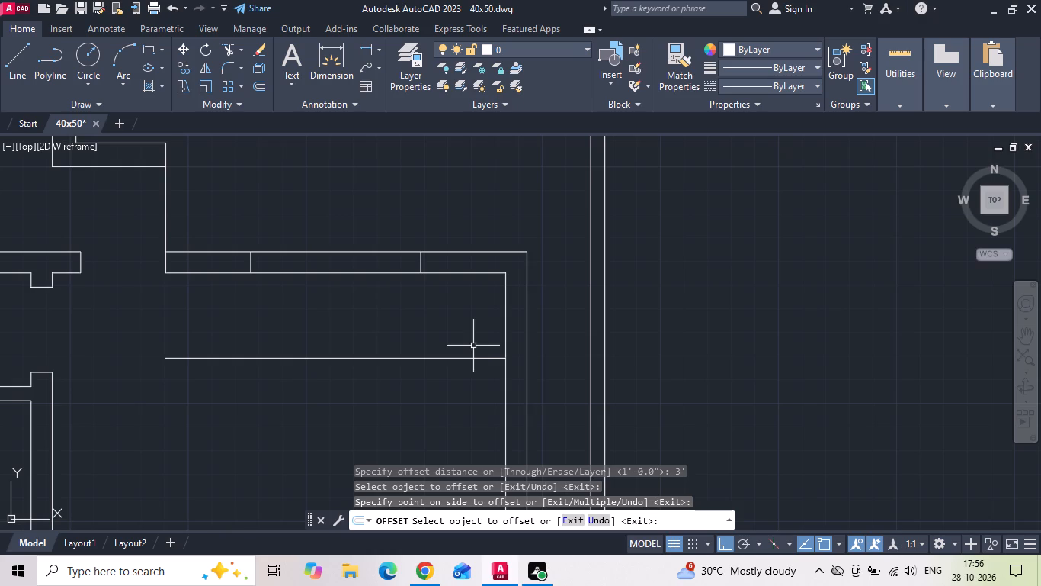
Offset the new horizontal line in the living room 6' further south.
text(o 6')
key(Return)
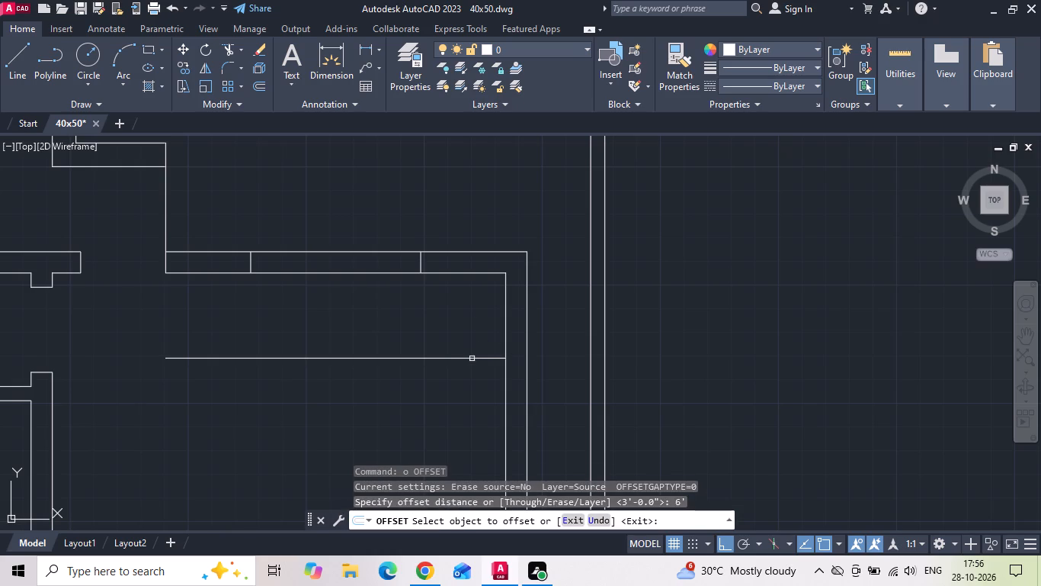
drag(472, 359, 472, 365)
middle_drag(466, 391, 469, 346)
click(457, 382)
scroll(476, 308, down, 1)
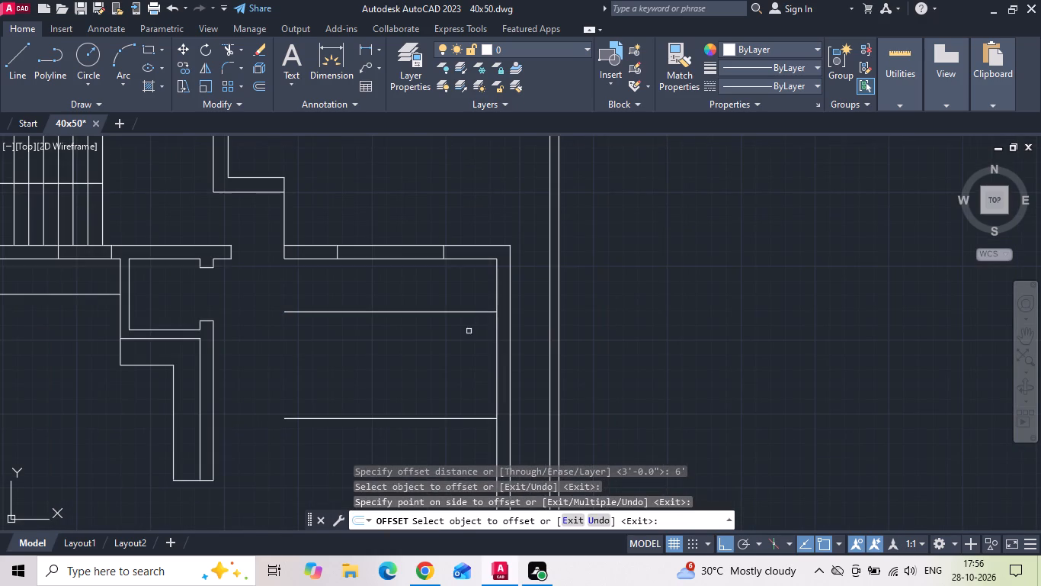
key(Escape)
Extend the two offset horizontal lines east across the living room's east wall to its outer face.
text(ex)
key(space)
drag(472, 304, 473, 427)
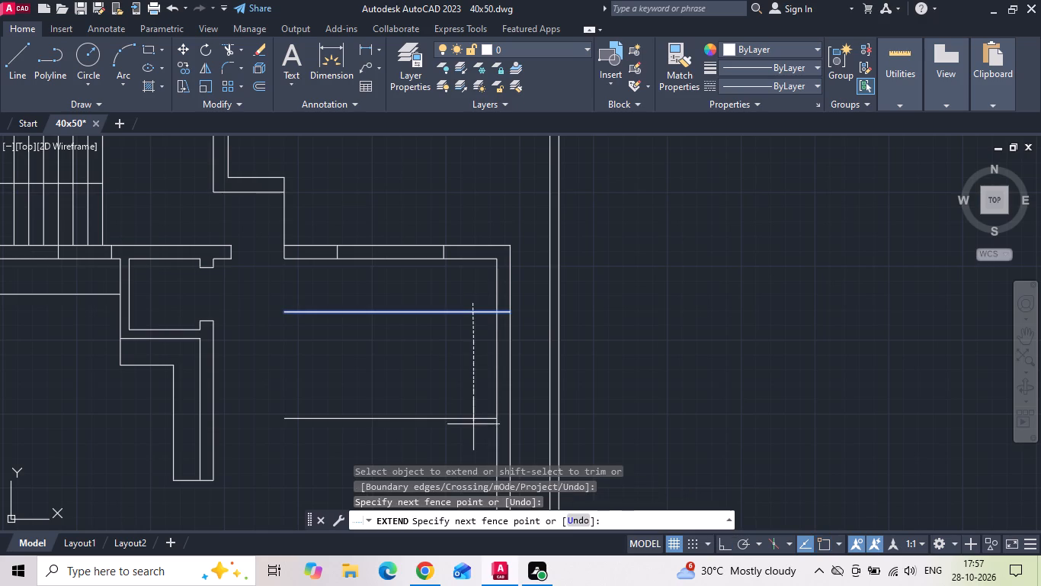
drag(473, 427, 472, 430)
key(Escape)
Trim the two horizontal lines inside the living room, keeping only the window end lines across the east wall.
key(t)
text(r)
key(space)
drag(466, 441, 456, 317)
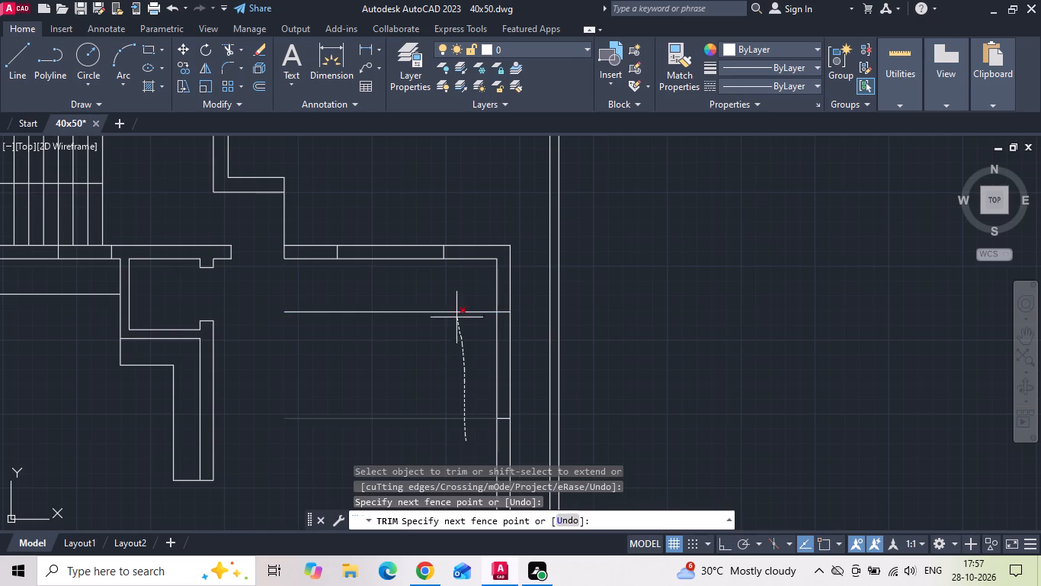
drag(456, 317, 455, 298)
key(Escape)
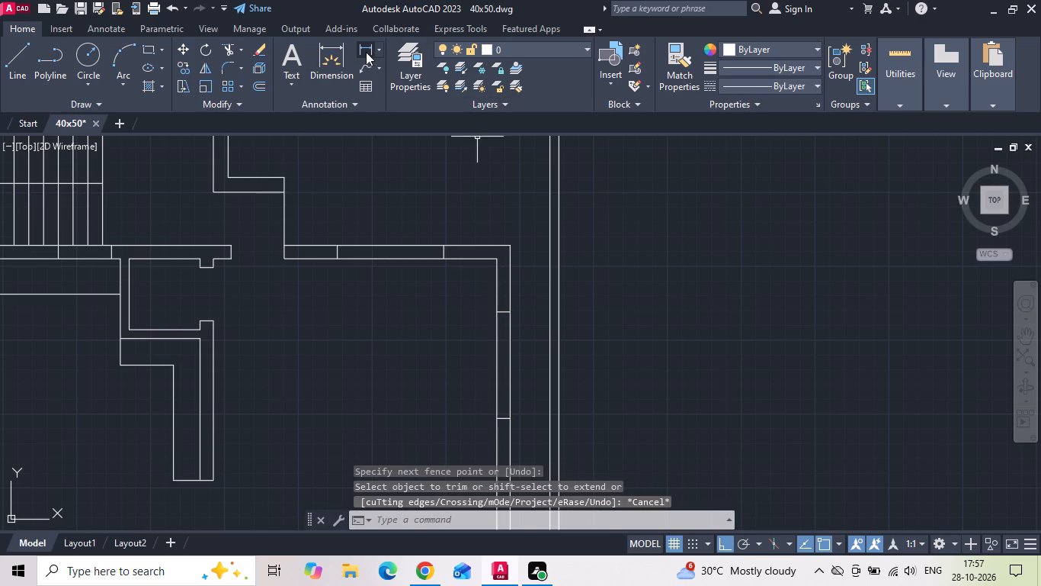
Start a linear dimension to take another measurement on the floor plan.
click(365, 51)
scroll(691, 272, down, 2)
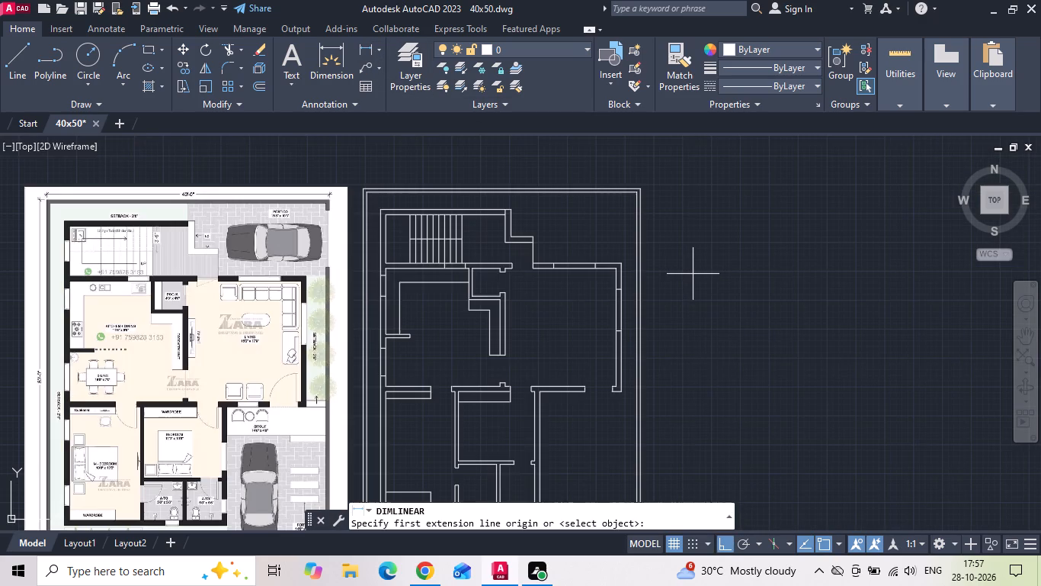
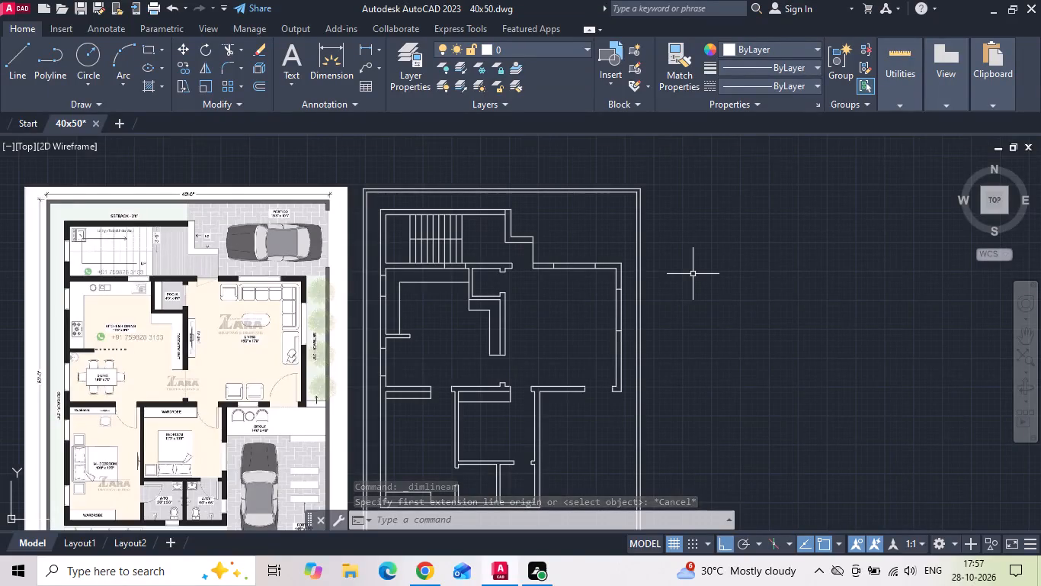
Measure the height of the staircase's west window opening on the reference image.
scroll(352, 280, up, 2)
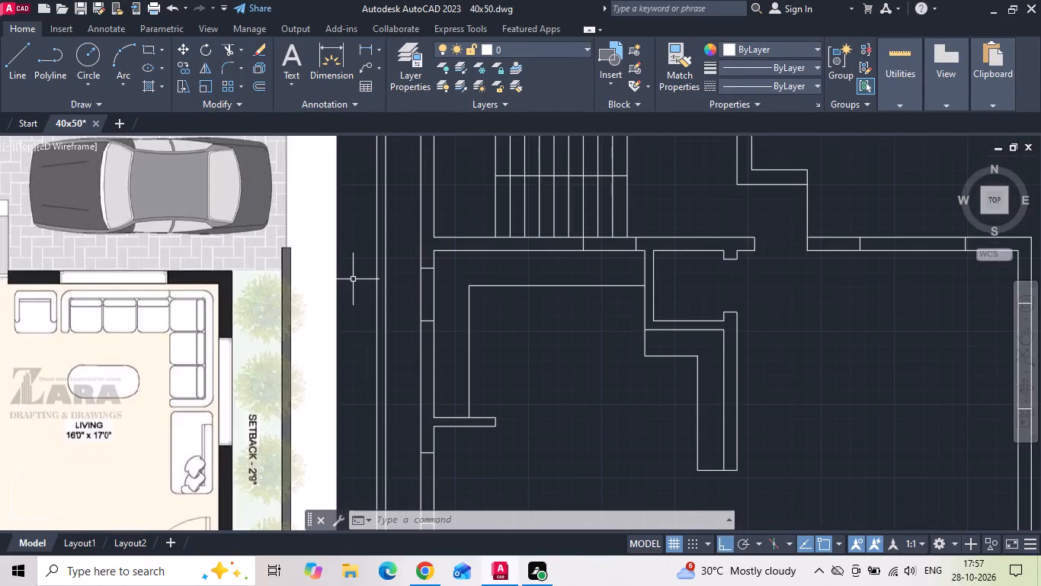
scroll(518, 230, down, 1)
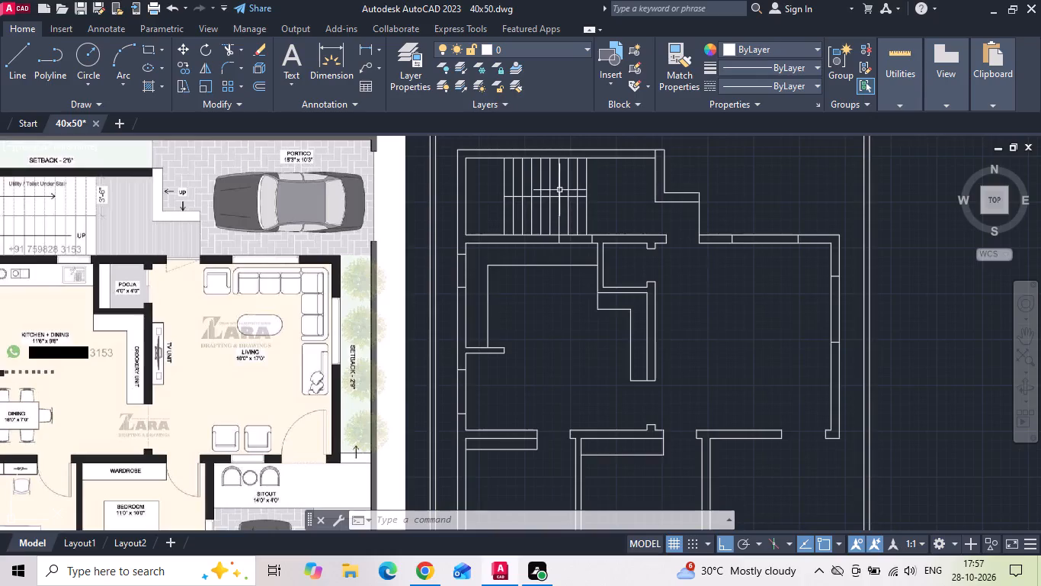
scroll(592, 293, down, 1)
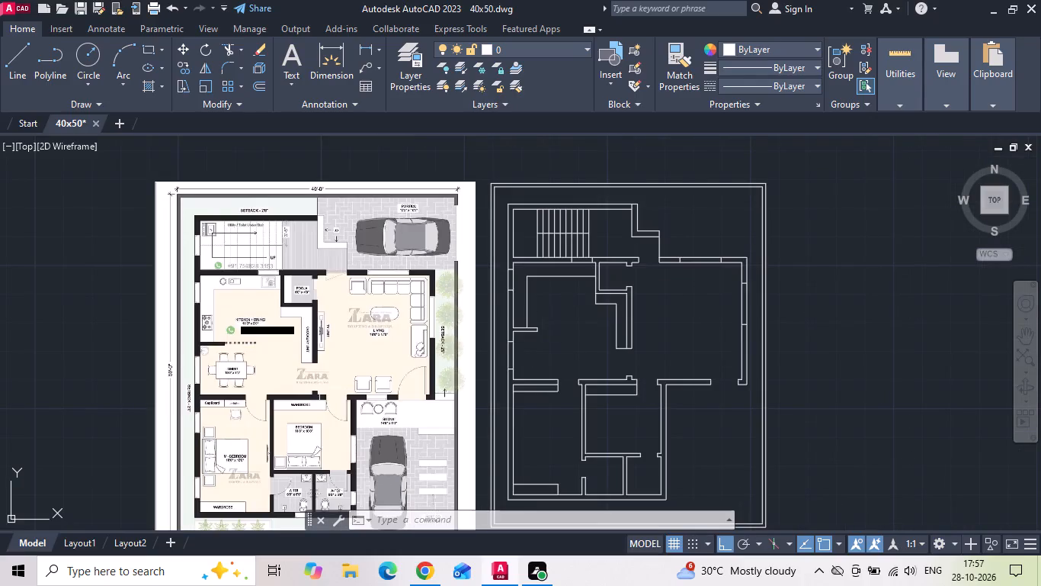
scroll(199, 426, up, 3)
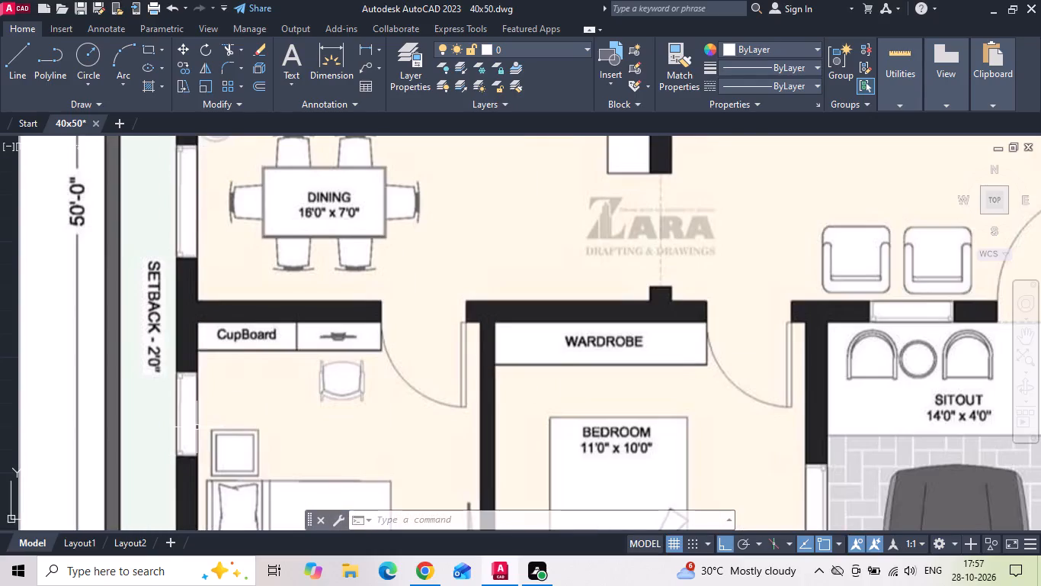
middle_drag(196, 428, 219, 430)
scroll(272, 440, down, 1)
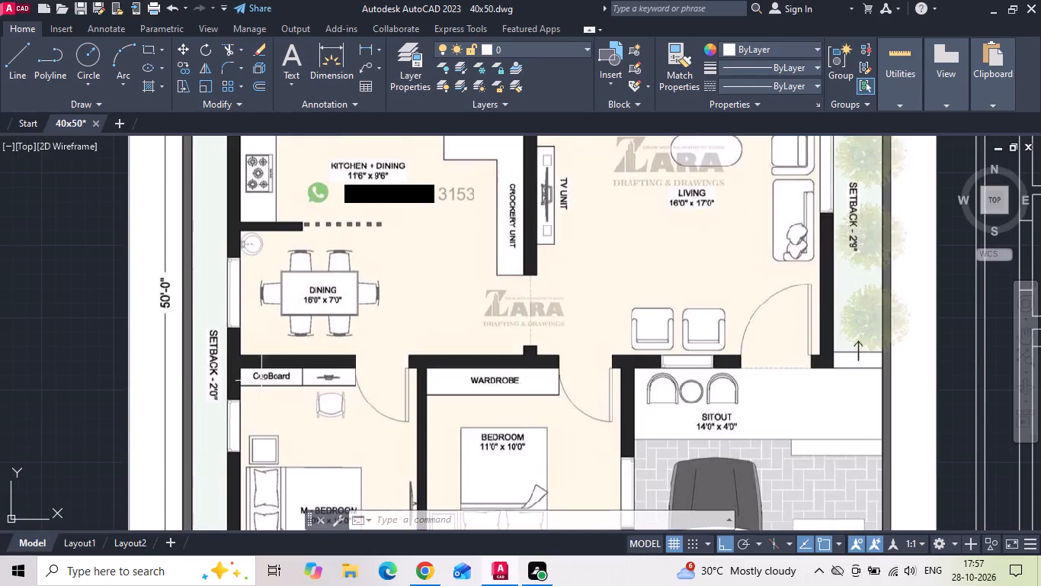
scroll(254, 407, down, 1)
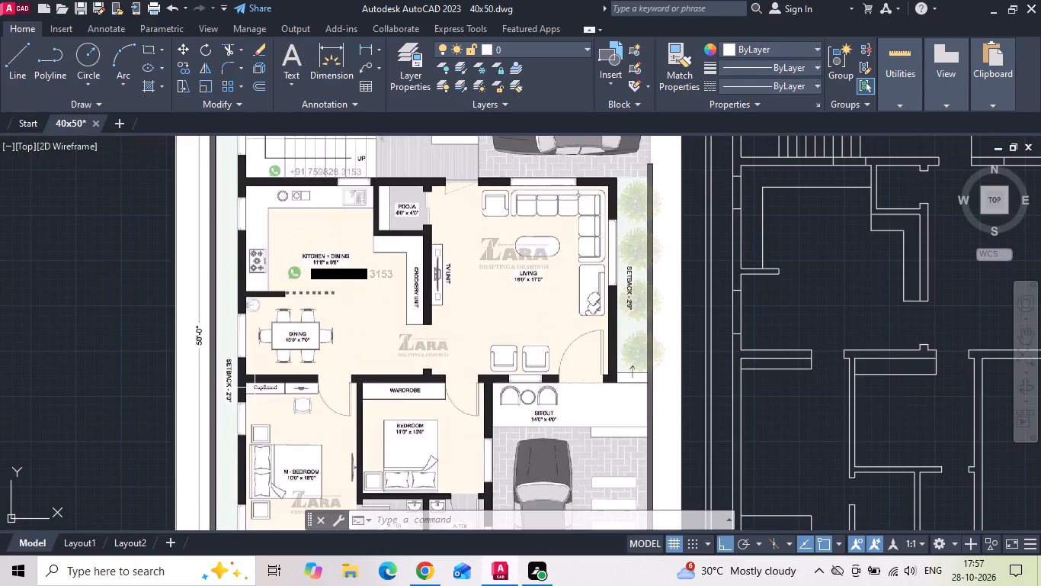
scroll(255, 388, down, 1)
scroll(250, 236, up, 3)
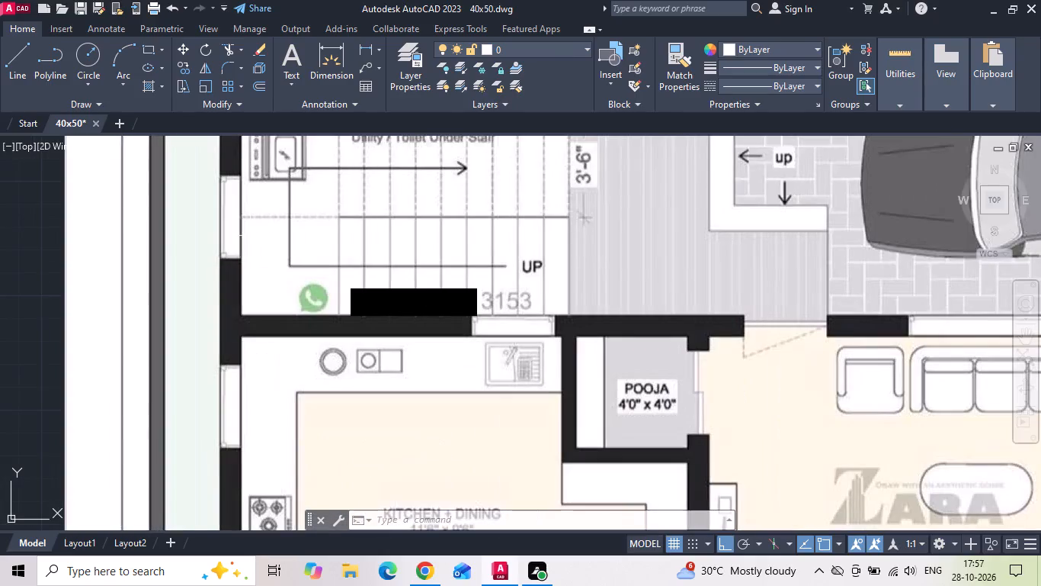
middle_drag(252, 257, 262, 326)
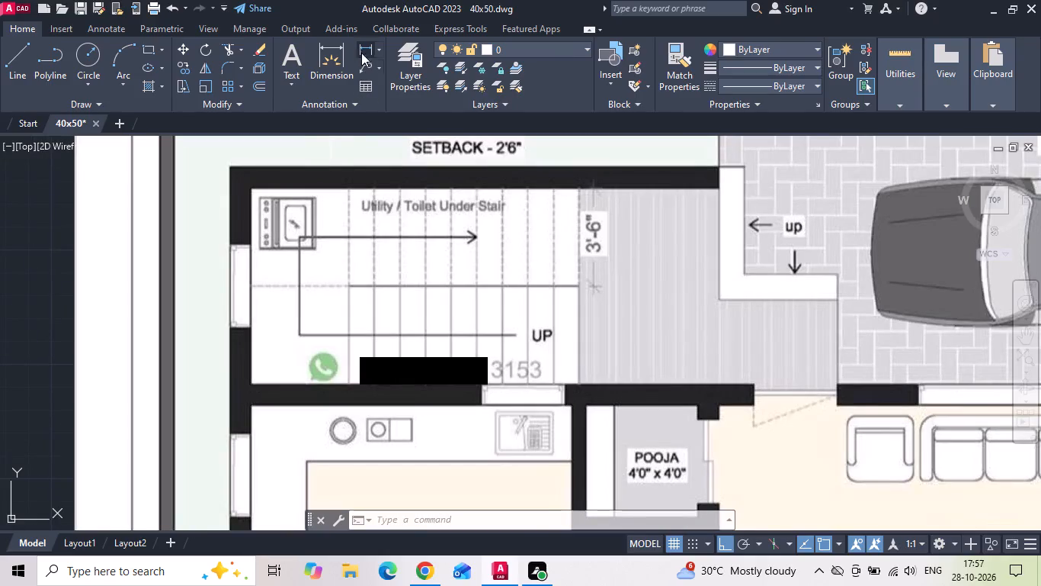
click(360, 47)
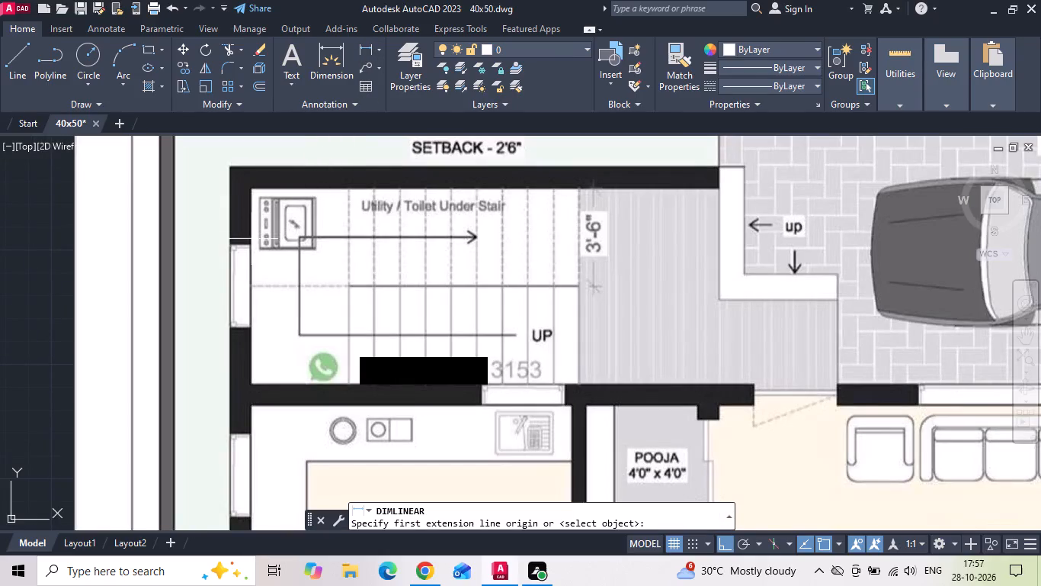
click(245, 245)
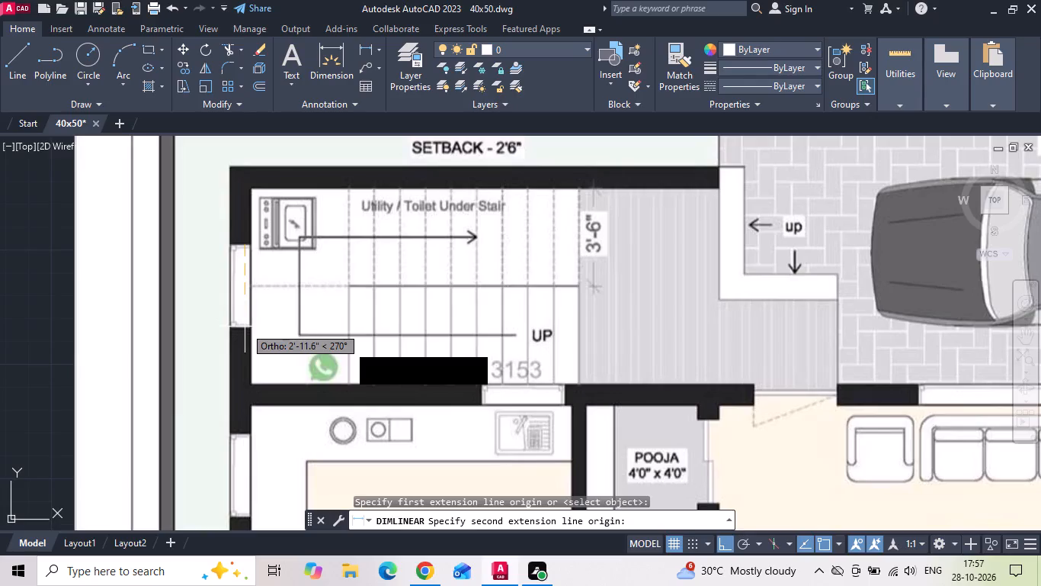
key(Escape)
Draw a horizontal line across the staircase's west wall, level with the stair's middle dividing line.
scroll(212, 311, down, 2)
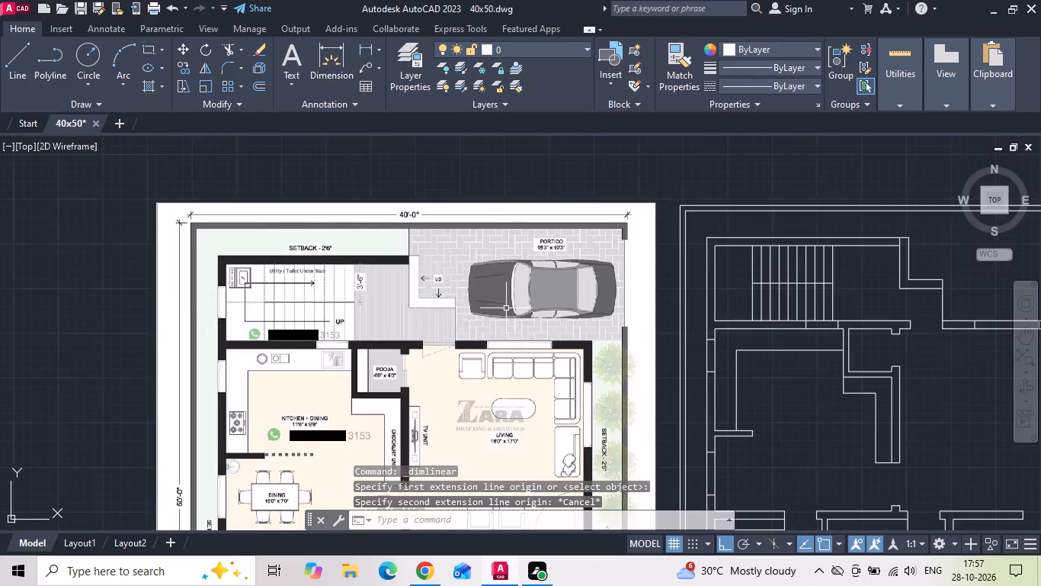
scroll(784, 284, up, 2)
middle_drag(750, 279, 609, 302)
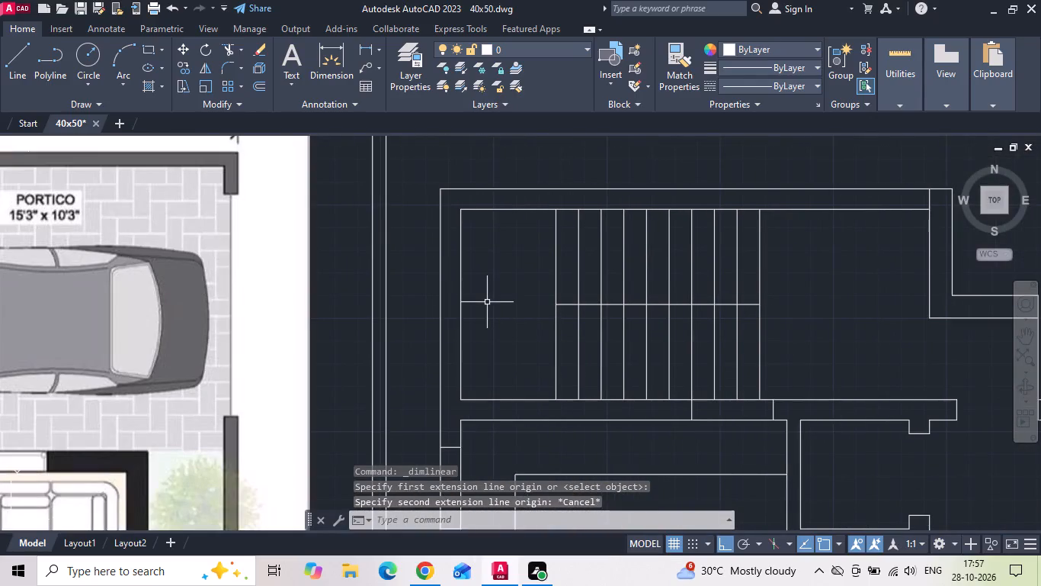
text(l)
key(space)
click(458, 304)
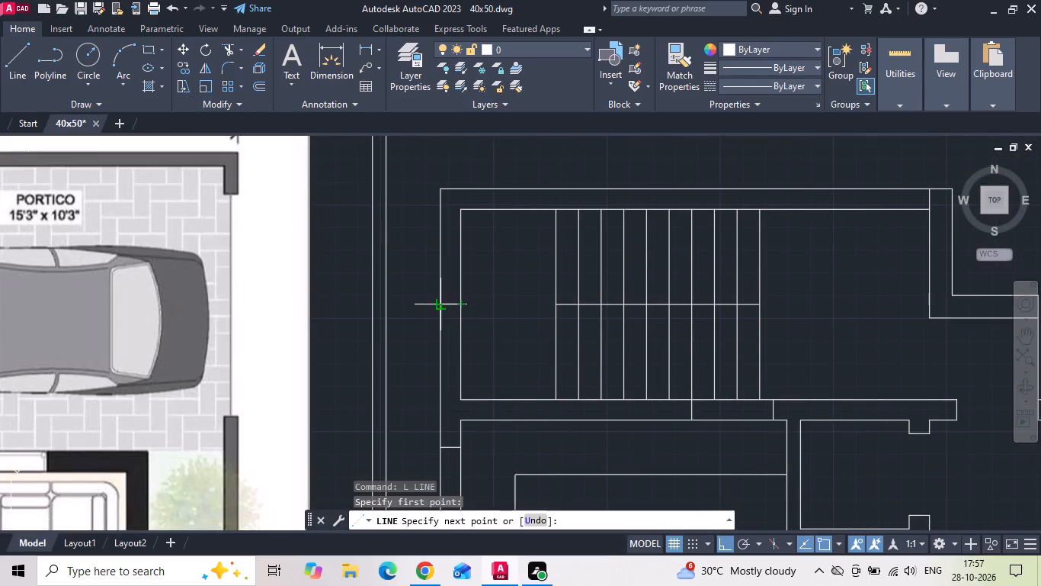
click(440, 307)
key(Escape)
Copy the new line across the staircase's west wall 1'6" north.
scroll(440, 308, up, 2)
drag(465, 312, 460, 299)
click(442, 250)
right_click(442, 249)
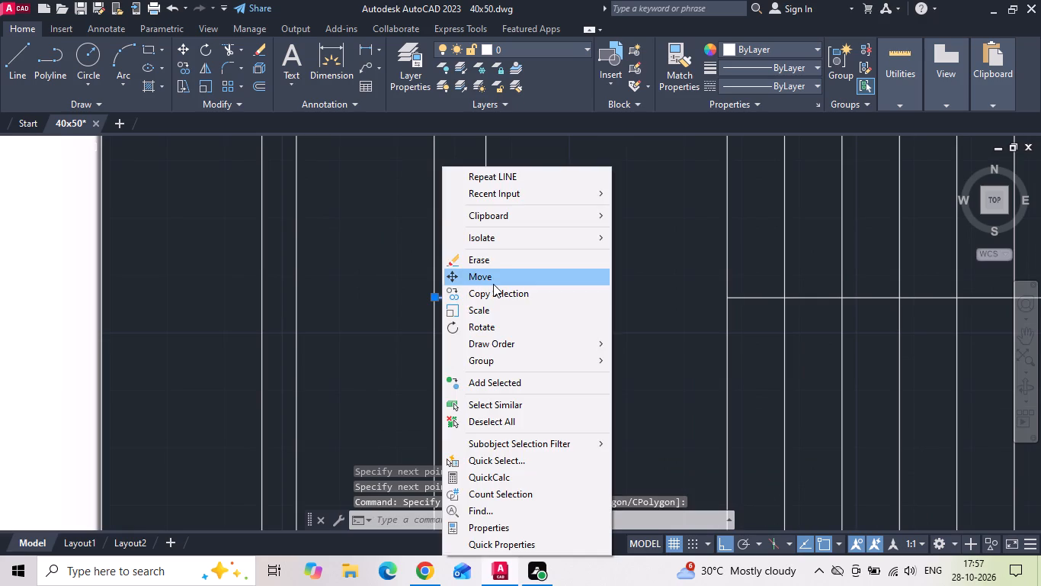
drag(493, 284, 501, 289)
drag(591, 317, 587, 303)
text(1'6)
key(space)
key(Escape)
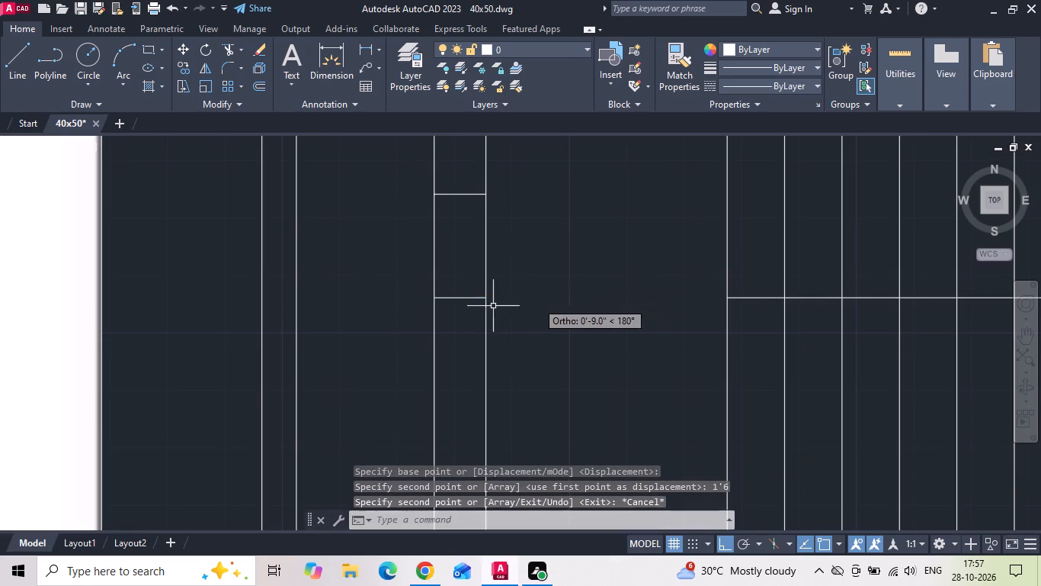
Delete the original line across the west wall at the stair's mid-level.
drag(475, 309, 470, 301)
click(466, 276)
key(Delete)
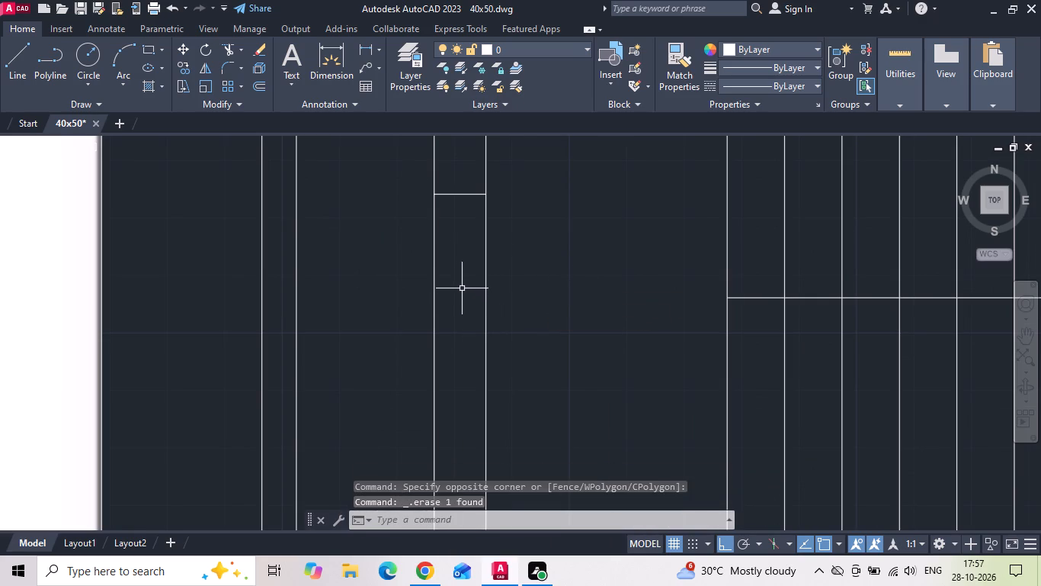
Copy the remaining line across the staircase's west wall 3' south to form the window's other end.
drag(459, 271, 455, 253)
click(443, 186)
right_click(443, 186)
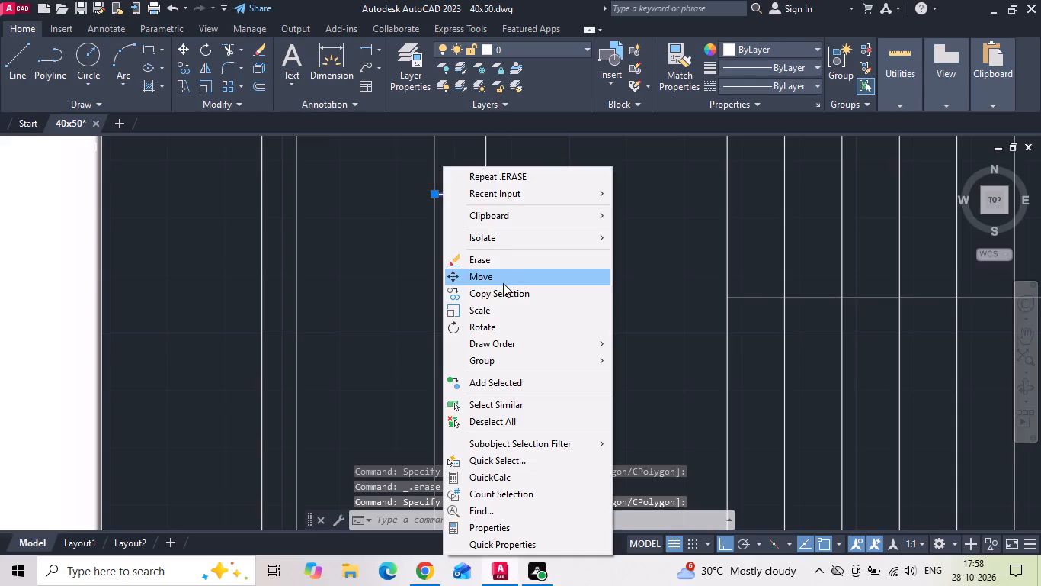
click(506, 298)
drag(571, 266, 572, 319)
key(3)
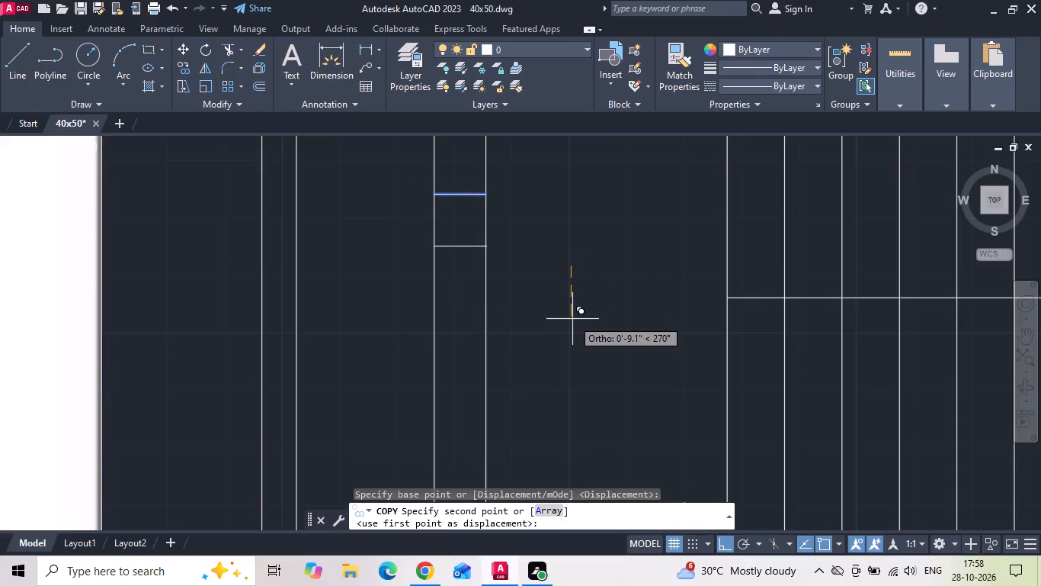
key(apostrophe)
key(Return)
scroll(537, 253, down, 3)
key(Escape)
Save the drawing.
scroll(543, 250, down, 2)
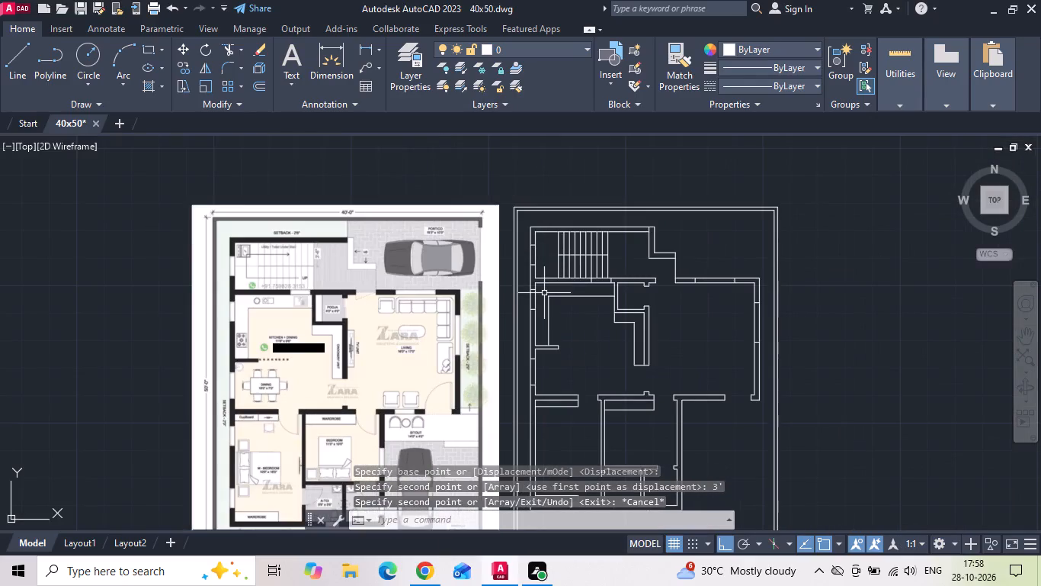
middle_drag(564, 371, 564, 283)
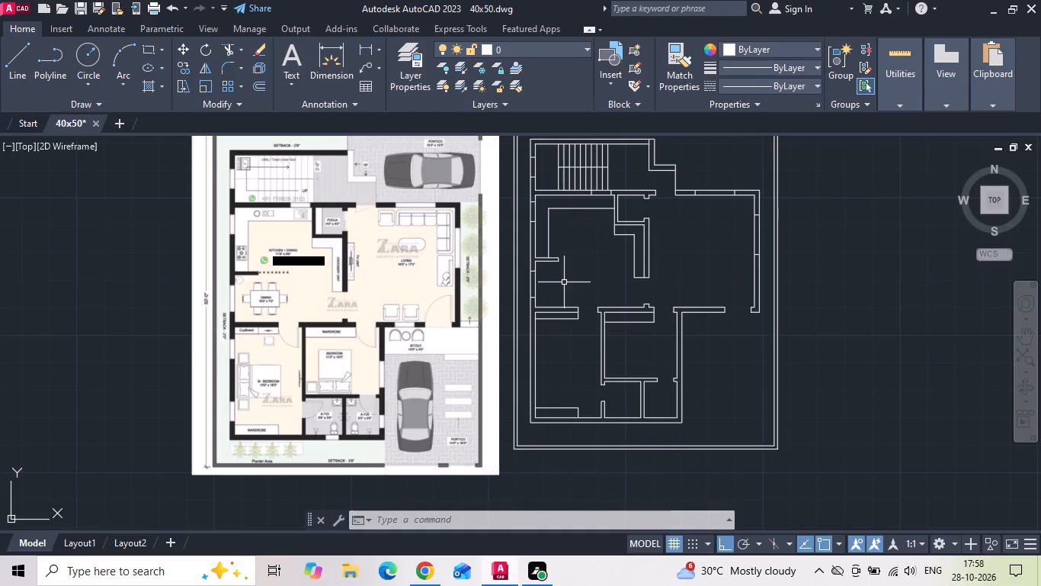
key(ctrl+s)
key(ctrl+s)
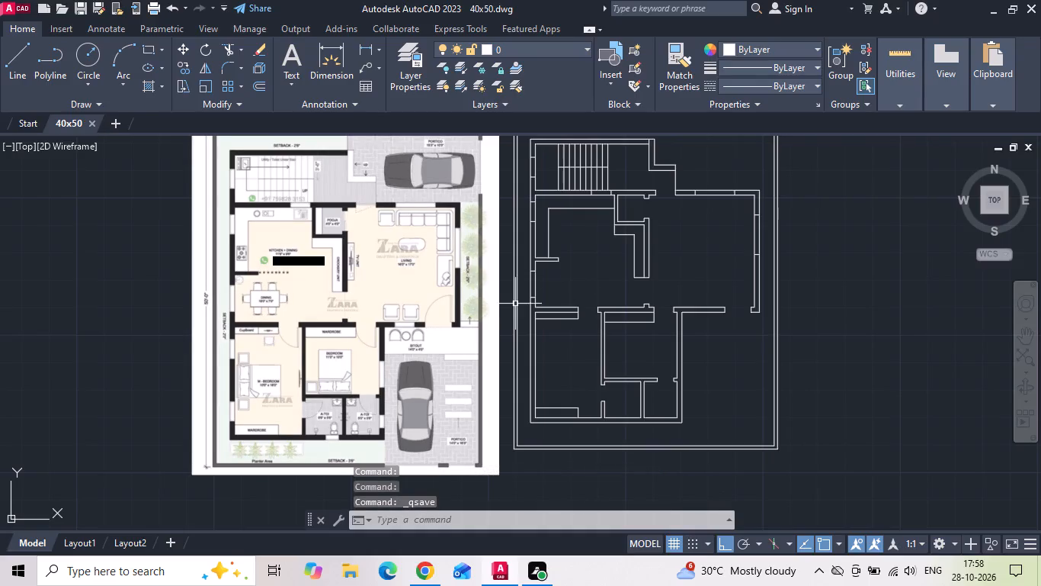
Measure from the master bedroom's north wall to the far end of its northern west-wall window on the reference image.
scroll(251, 364, up, 2)
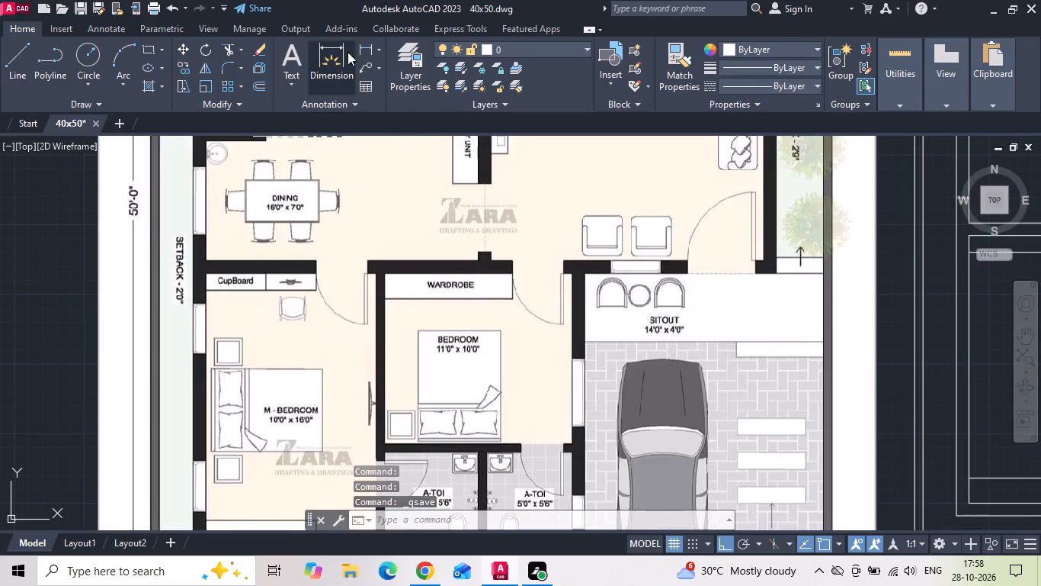
click(360, 47)
scroll(204, 295, up, 2)
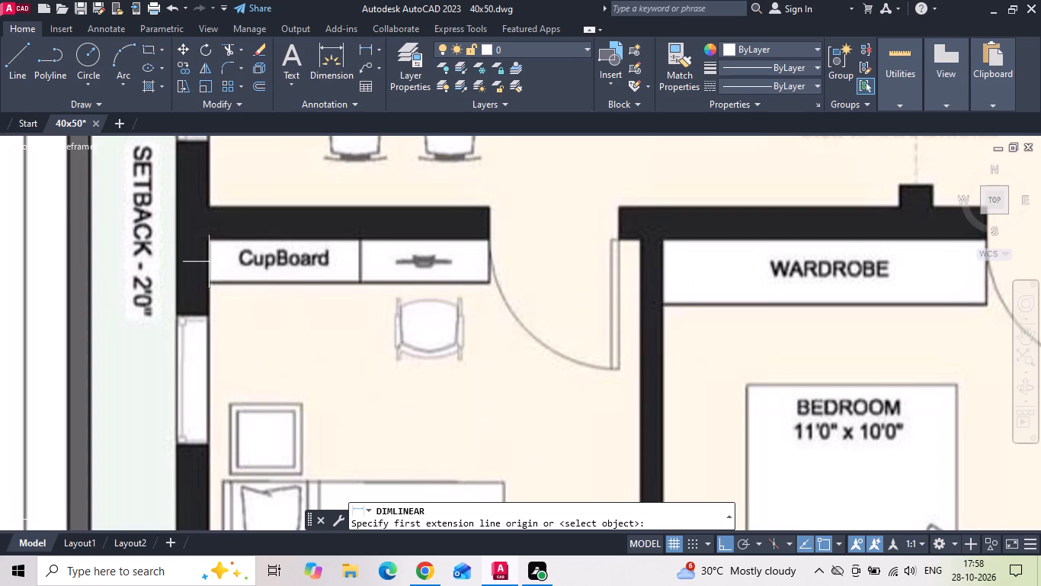
click(209, 240)
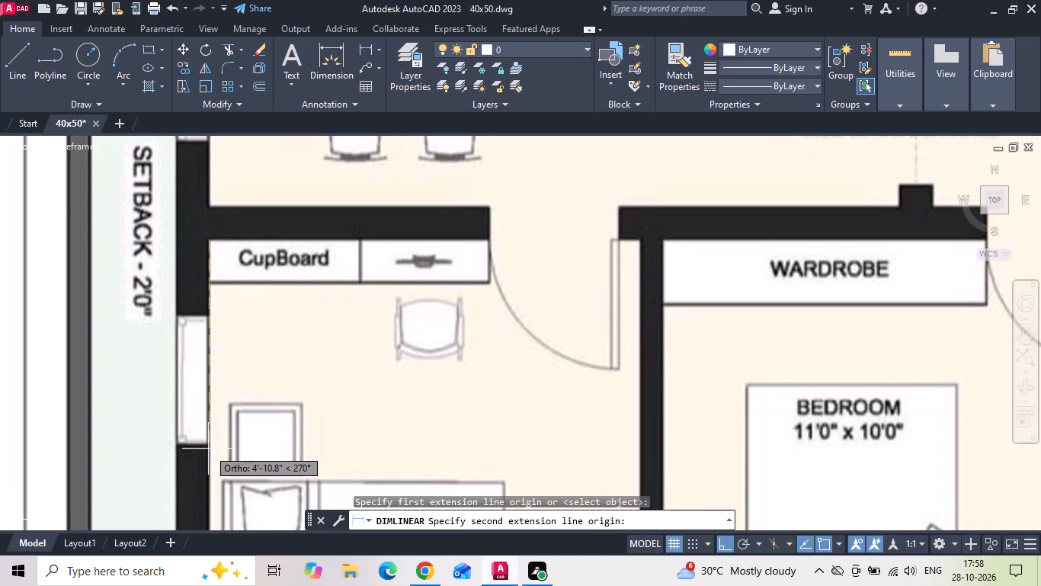
key(Escape)
Offset the inner face line of the master bedroom's north wall 2' south into the room.
scroll(205, 353, down, 2)
scroll(274, 297, down, 1)
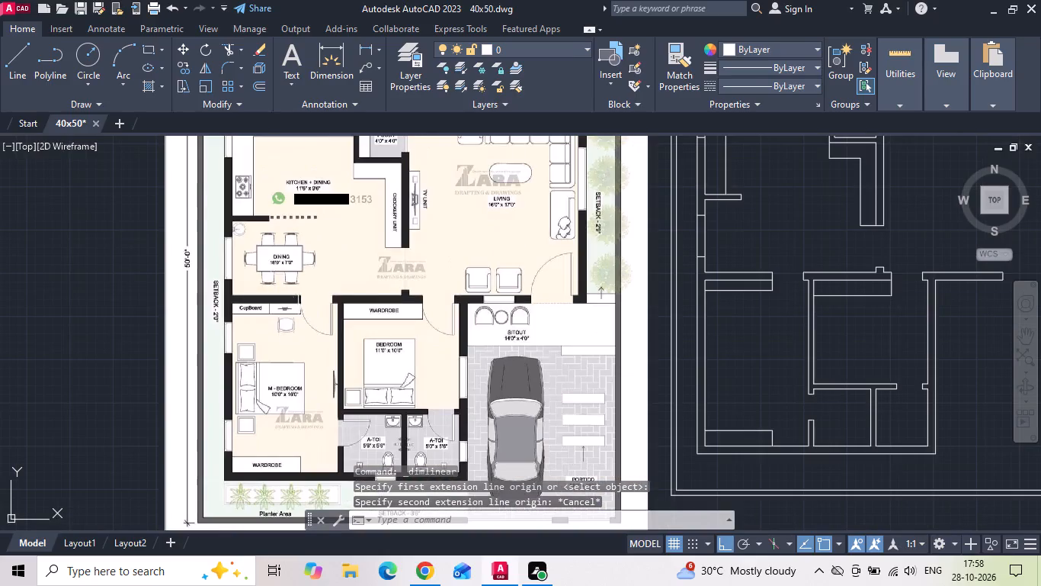
scroll(750, 305, up, 1)
scroll(692, 262, up, 1)
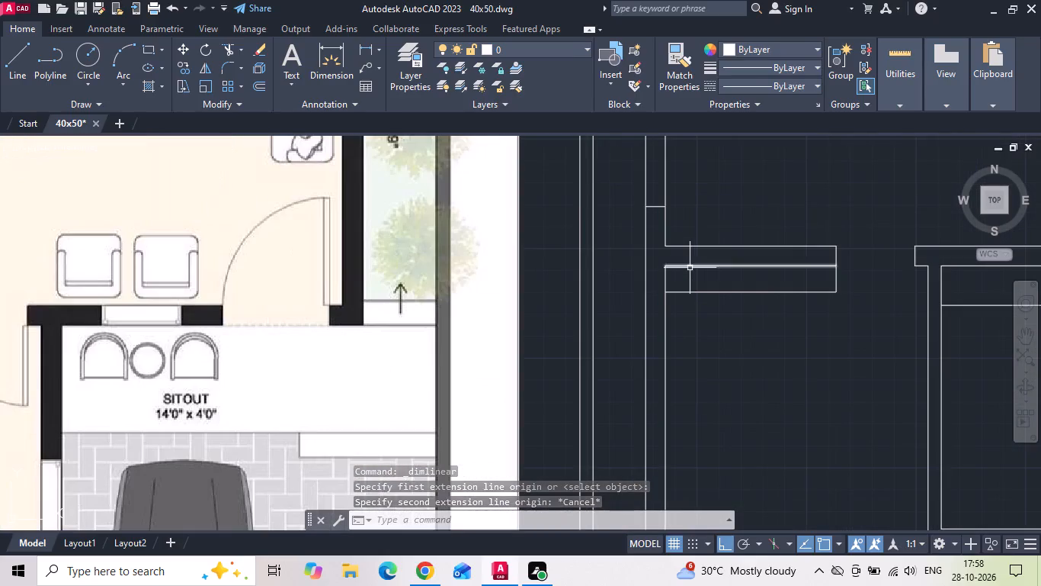
text(o 2')
key(Return)
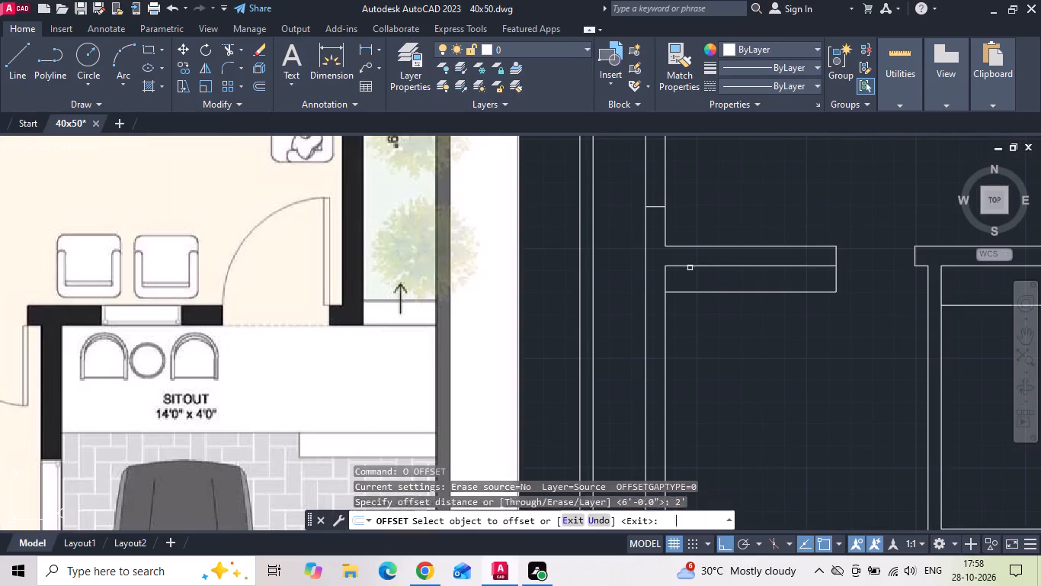
click(688, 264)
click(674, 340)
middle_drag(677, 342, 565, 309)
key(Escape)
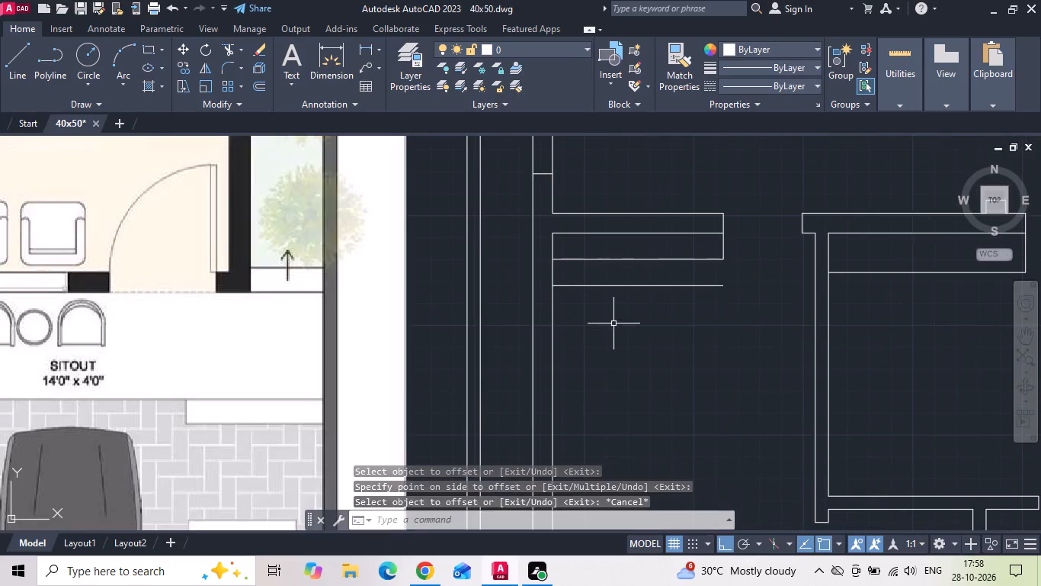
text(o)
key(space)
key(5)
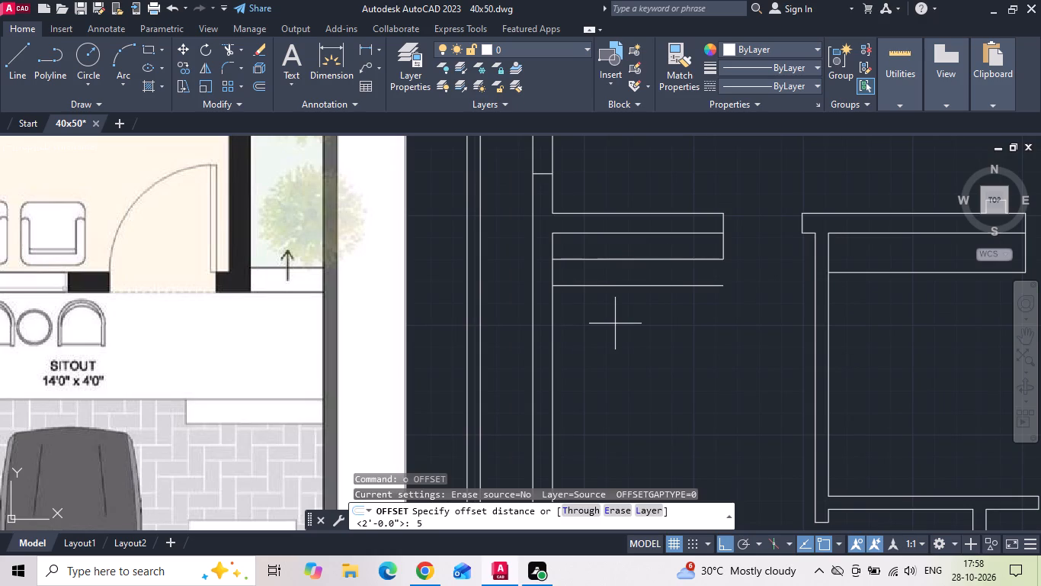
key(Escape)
Offset the new horizontal line in the master bedroom 3' further south.
text(o 3')
key(Return)
drag(595, 282, 592, 303)
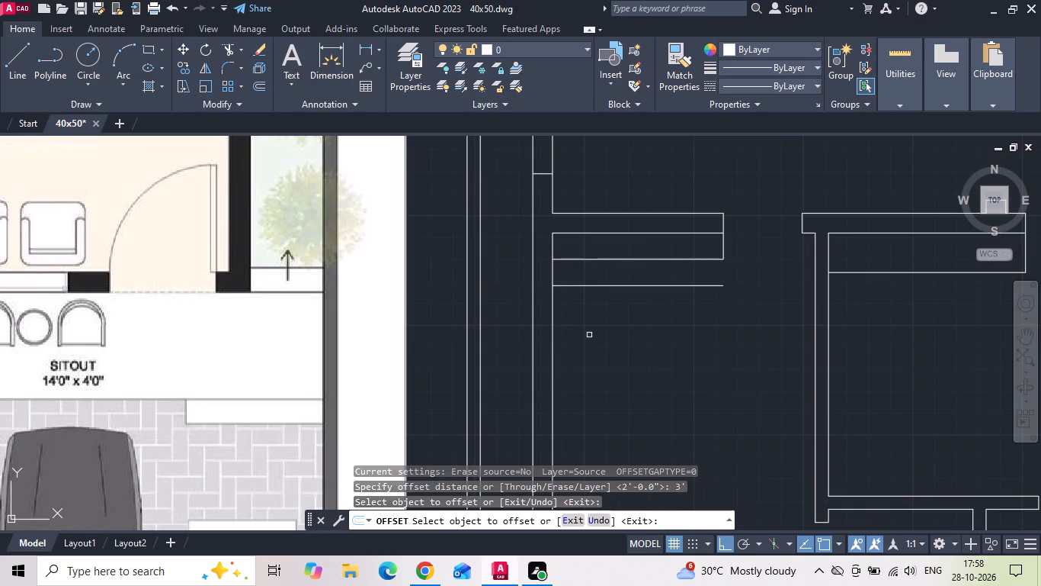
drag(588, 285, 588, 293)
click(589, 356)
key(Escape)
Extend the two offset horizontal lines west across the master bedroom's west wall to its outer face.
text(ex)
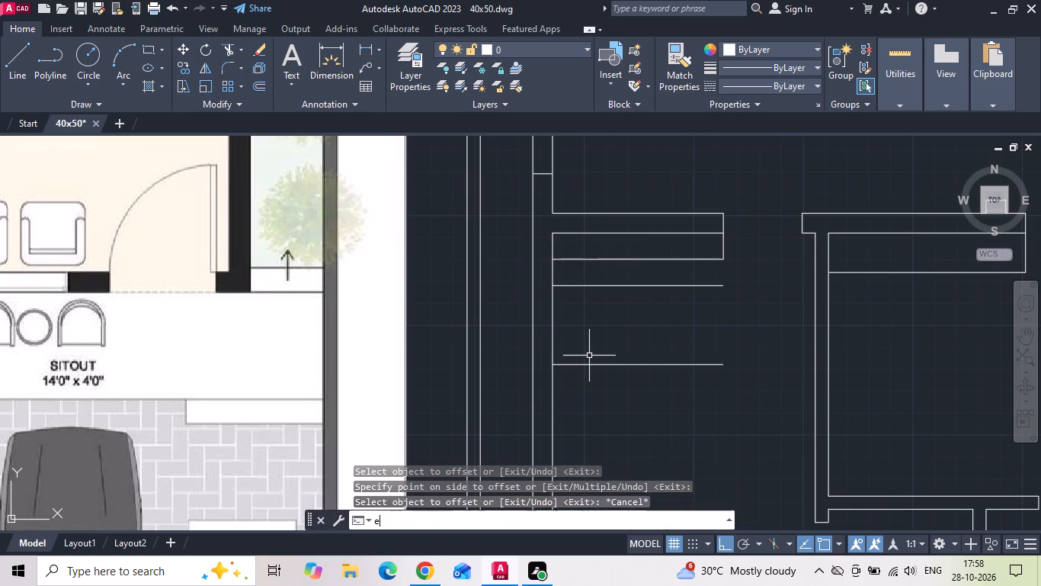
key(space)
key(space)
drag(585, 377, 575, 321)
click(575, 288)
key(Escape)
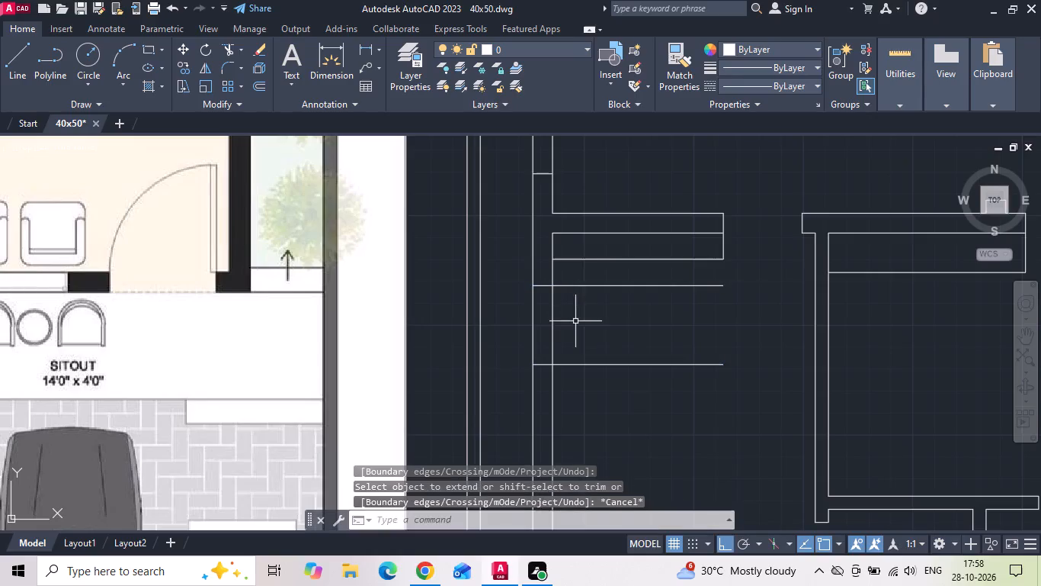
Trim the two horizontal lines inside the master bedroom, keeping only the window end lines across the west wall.
key(t)
key(r)
key(space)
drag(587, 285, 587, 391)
drag(585, 369, 587, 338)
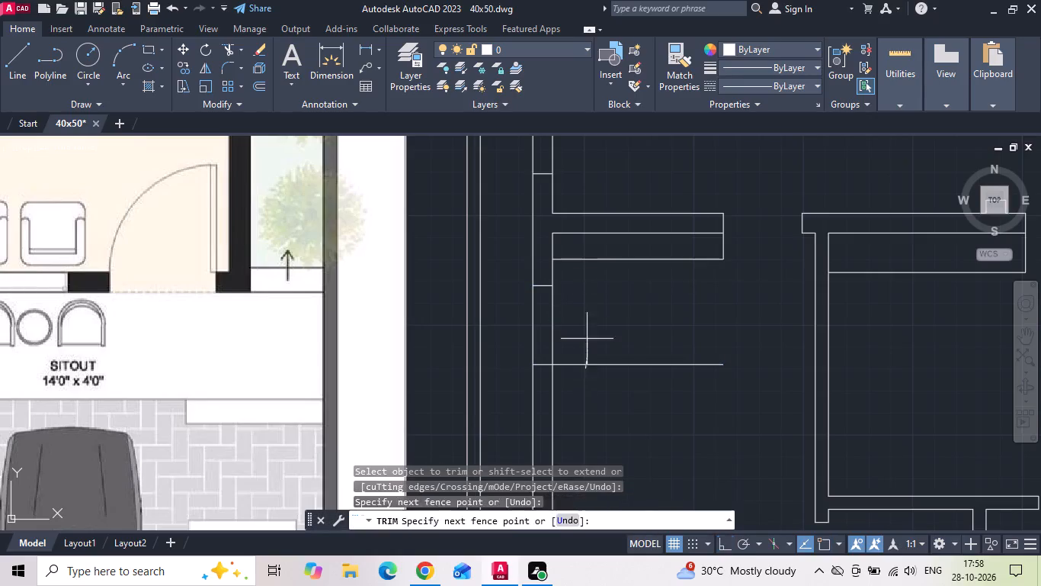
drag(587, 338, 587, 336)
scroll(620, 328, down, 2)
key(Escape)
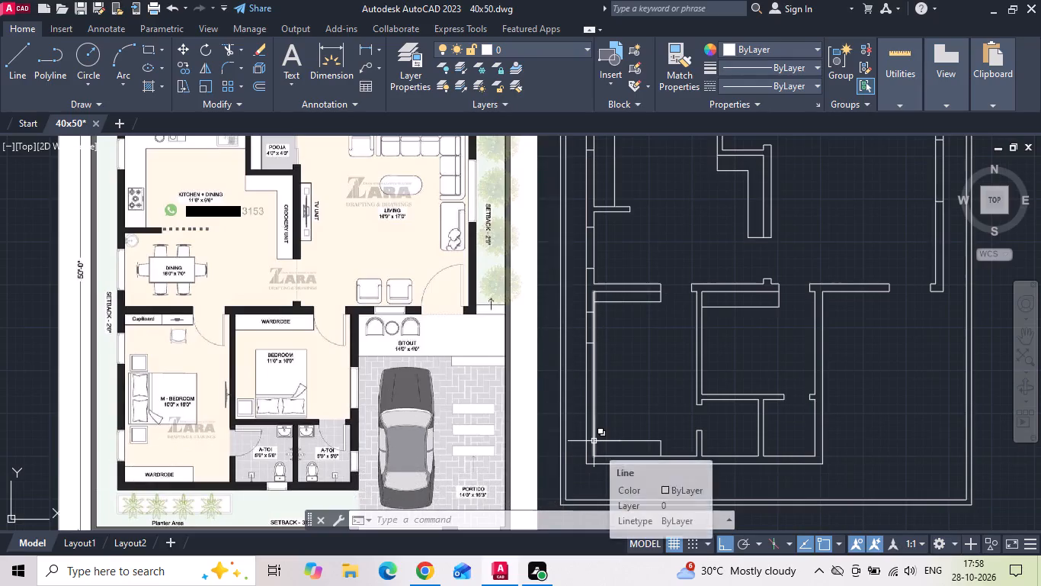
Mirror the master bedroom's two window end lines about the west wall's midpoint to its southern half, keeping the originals.
click(576, 371)
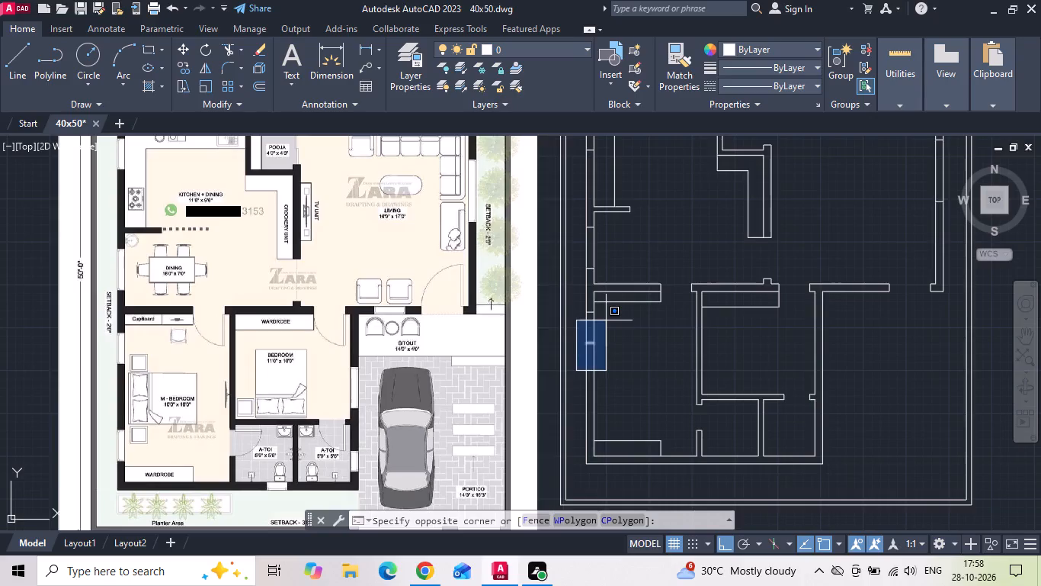
scroll(604, 321, up, 2)
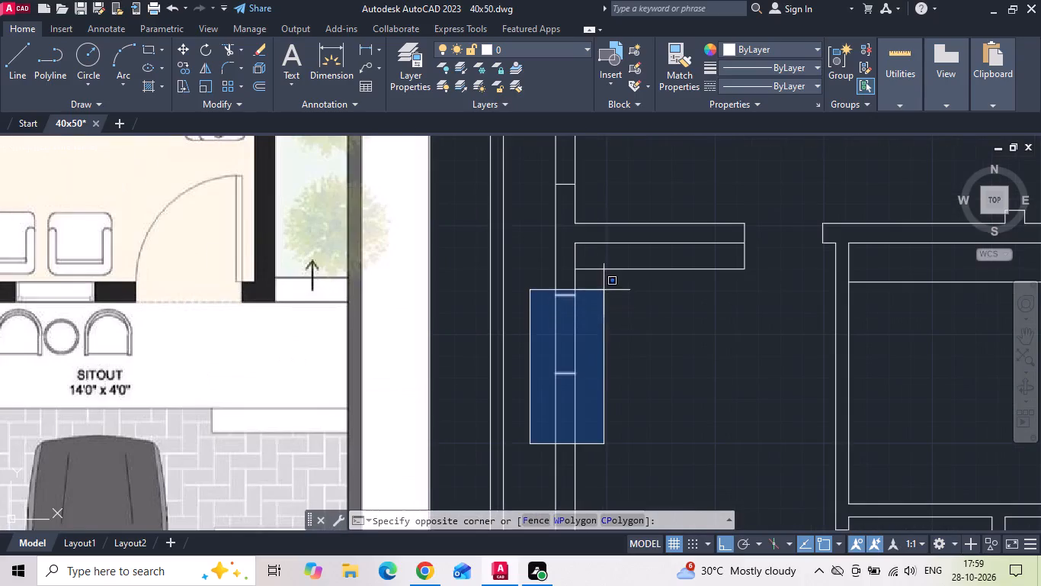
click(604, 288)
text(mi)
key(space)
scroll(595, 294, down, 2)
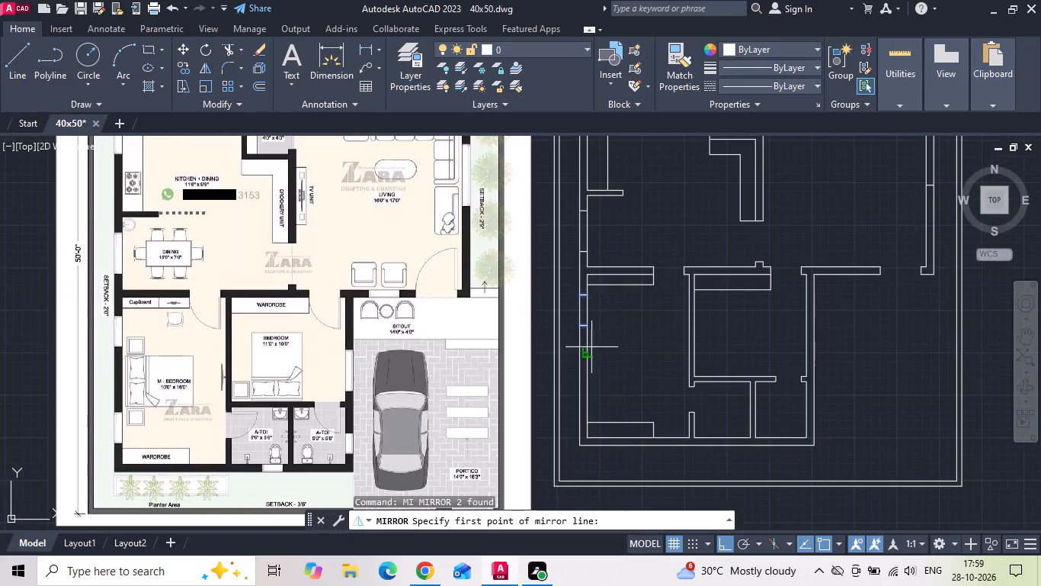
click(588, 361)
click(571, 371)
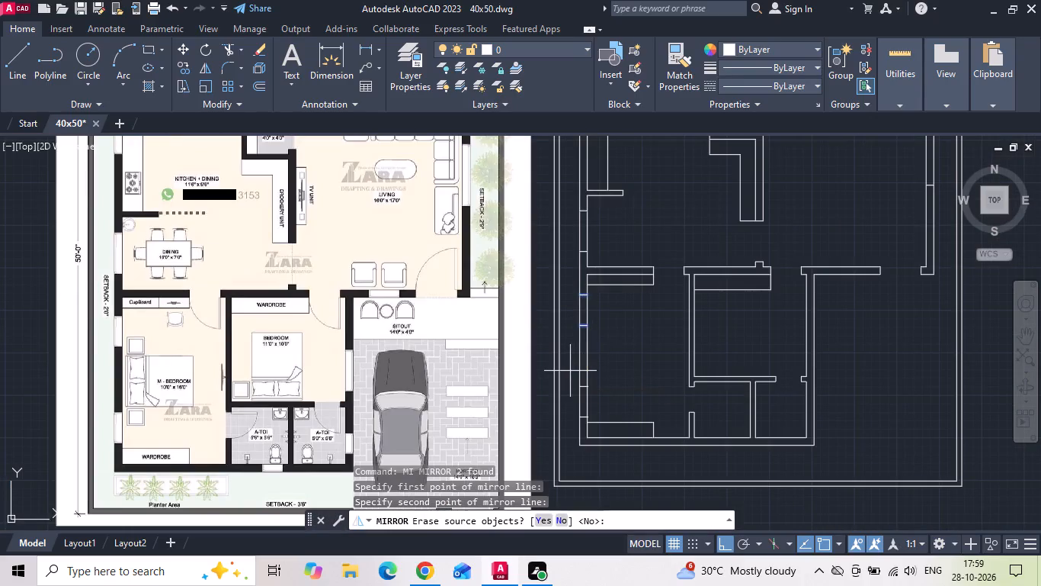
text(n)
key(space)
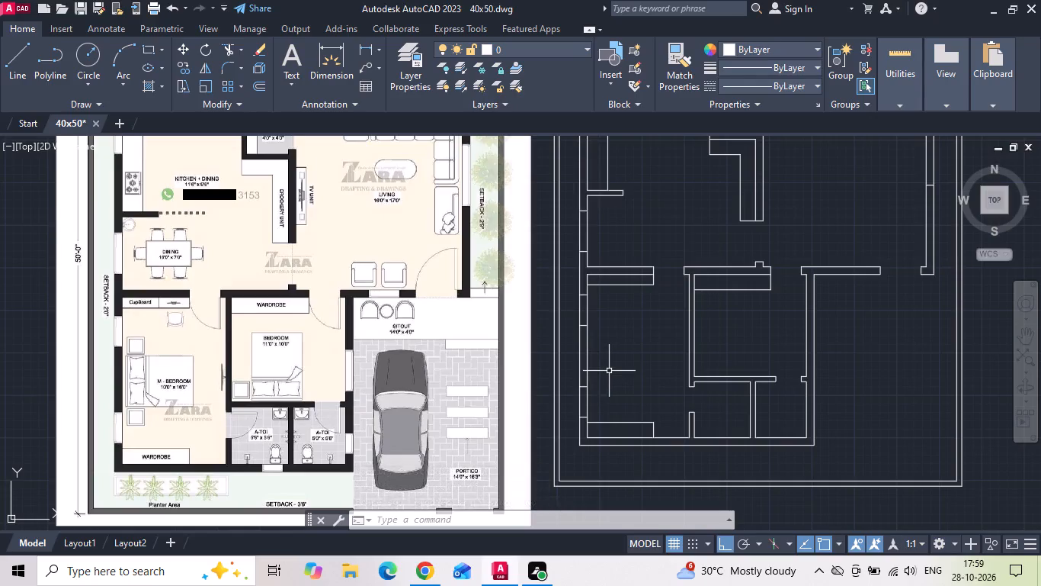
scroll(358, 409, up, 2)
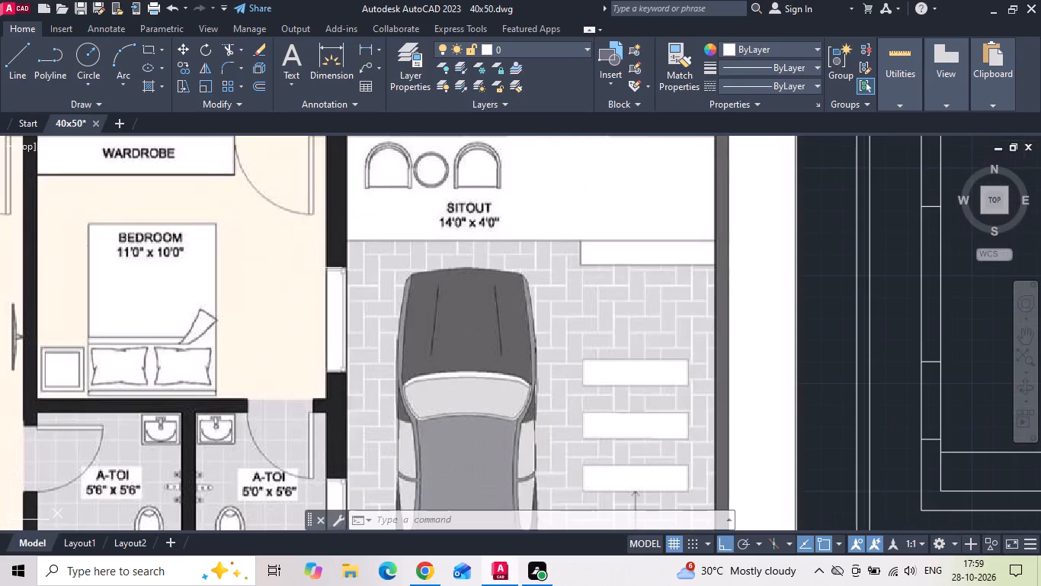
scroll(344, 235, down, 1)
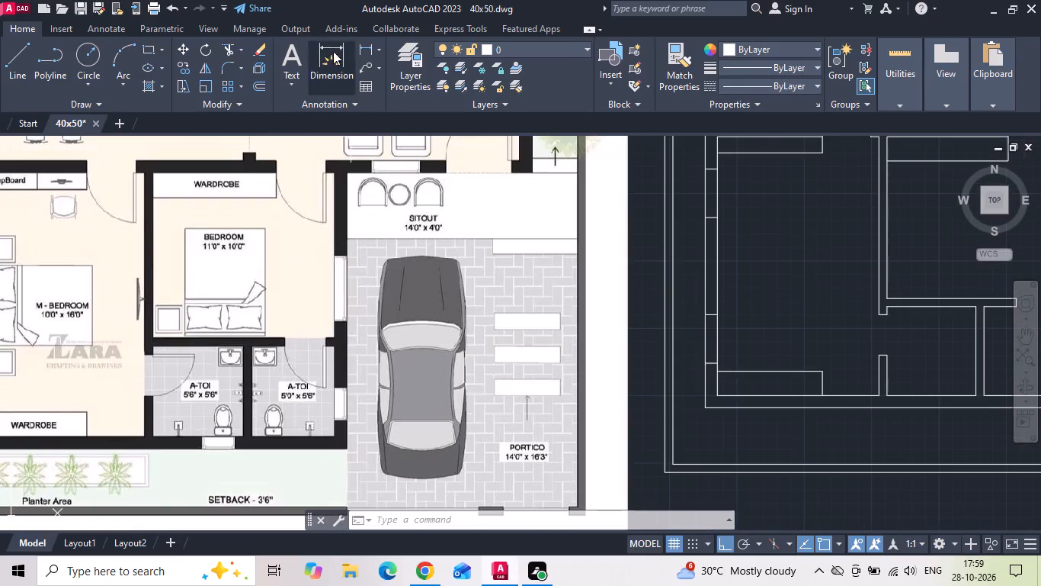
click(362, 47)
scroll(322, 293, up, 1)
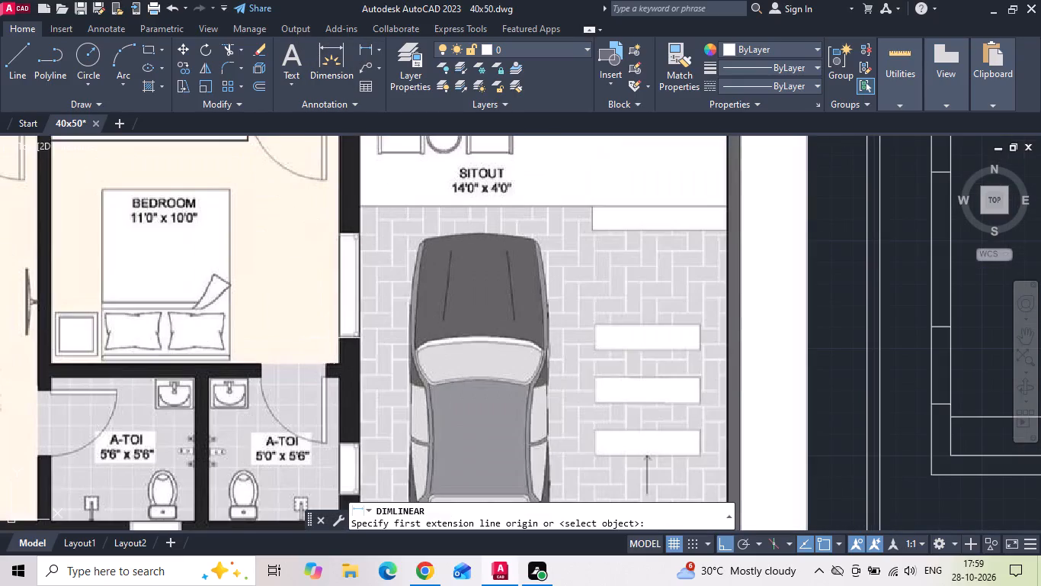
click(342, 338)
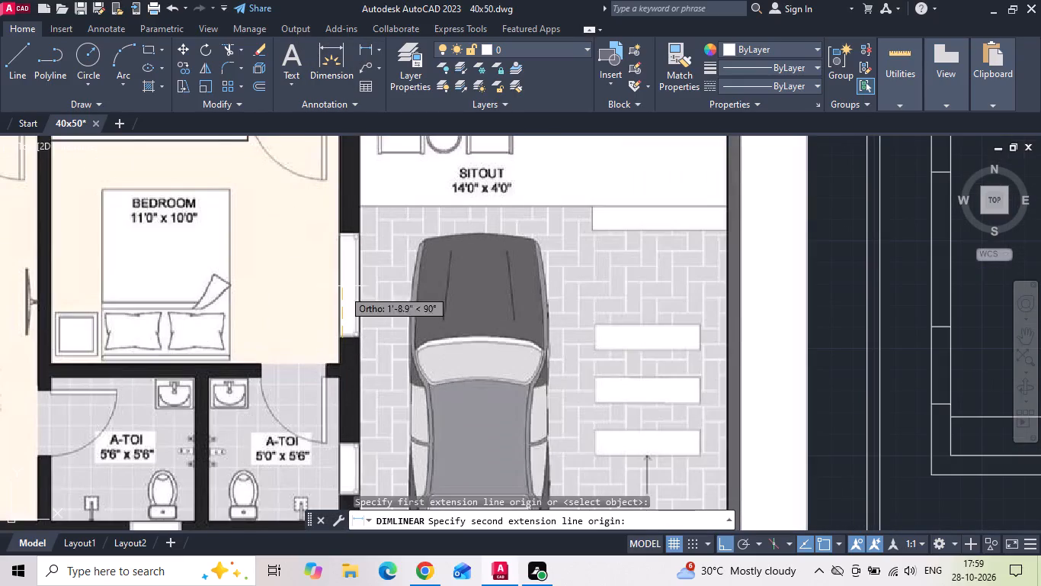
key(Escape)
Offset the north edge of the short wall stub at the middle bedroom's southeast corner 1' north into the room.
scroll(291, 253, down, 3)
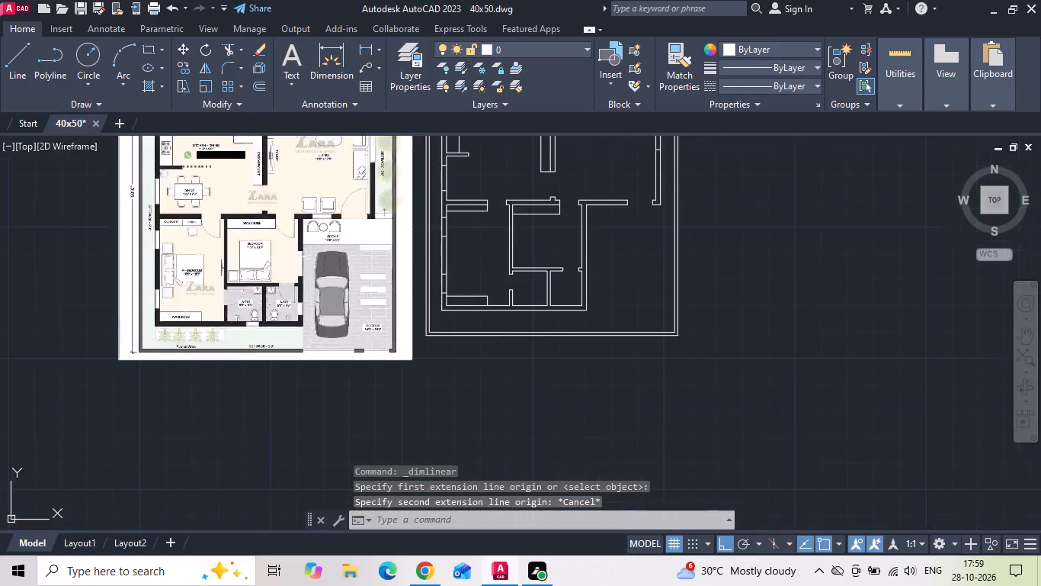
scroll(537, 275, up, 3)
middle_drag(601, 309, 517, 449)
text(o 1)
key(apostrophe)
key(Return)
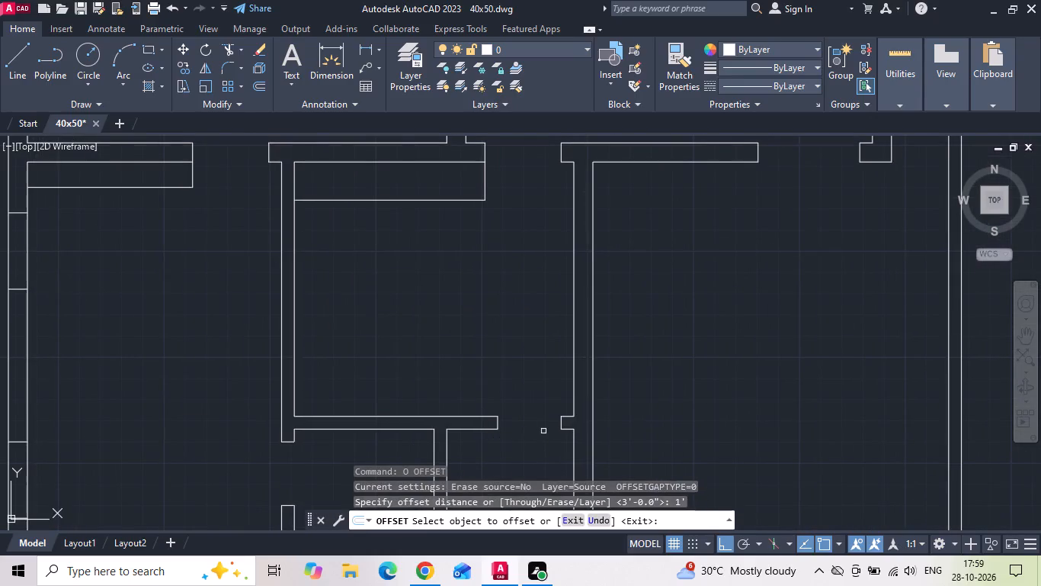
drag(565, 417, 562, 399)
click(551, 345)
key(Escape)
Offset the new short line beside the middle bedroom's east wall 4' further north.
text(o 4)
key(apostrophe)
key(Return)
drag(565, 389, 564, 376)
click(562, 331)
key(Escape)
Extend the two short offset lines east across the middle bedroom's east wall to its outer face.
text(ex)
key(space)
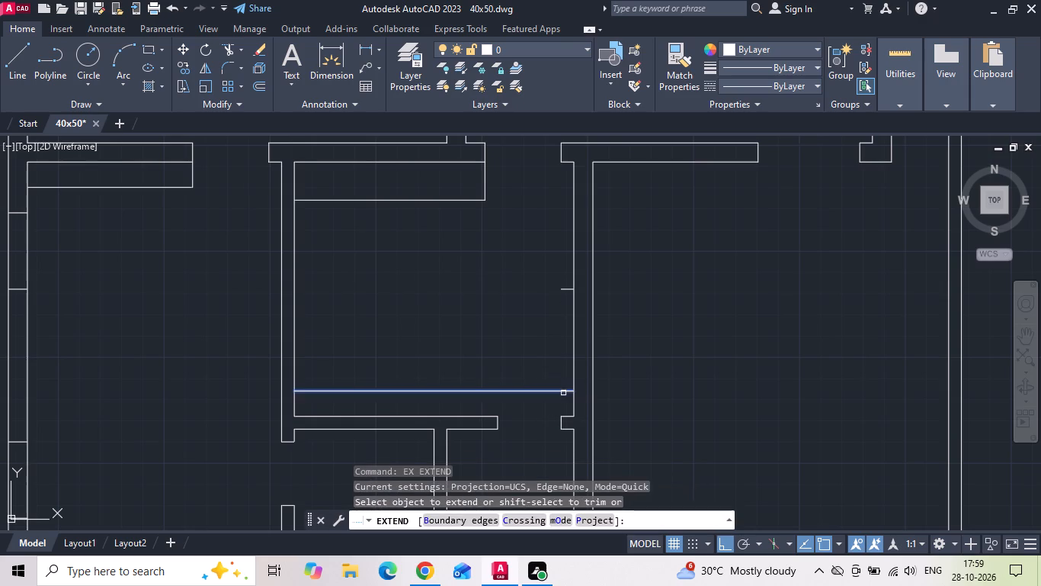
click(570, 390)
click(573, 309)
click(569, 288)
key(Escape)
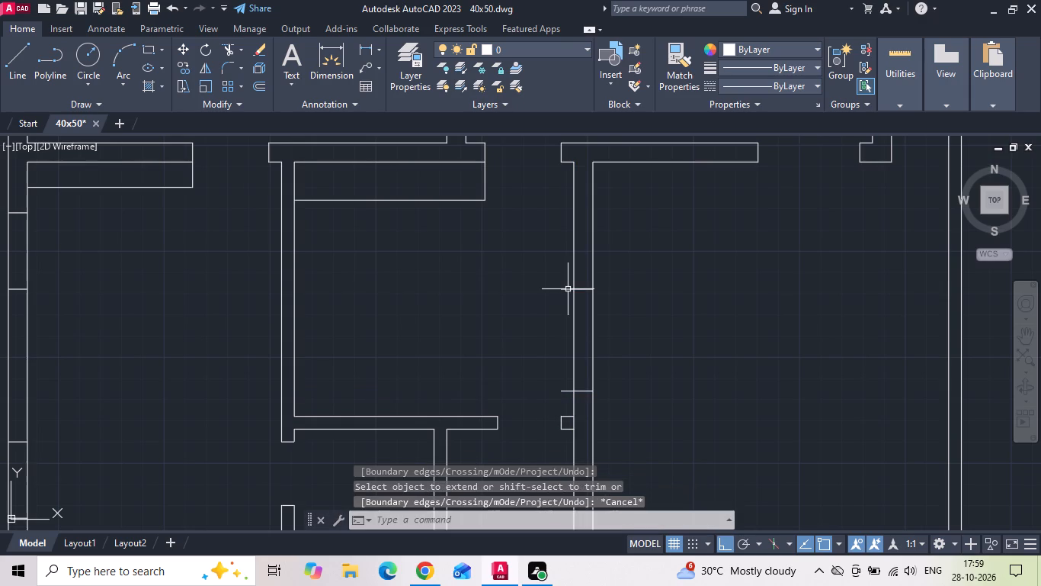
Trim the two window end lines' overhangs inside the middle bedroom and the stray wall line across the southeast stub.
key(t)
key(r)
key(space)
click(562, 289)
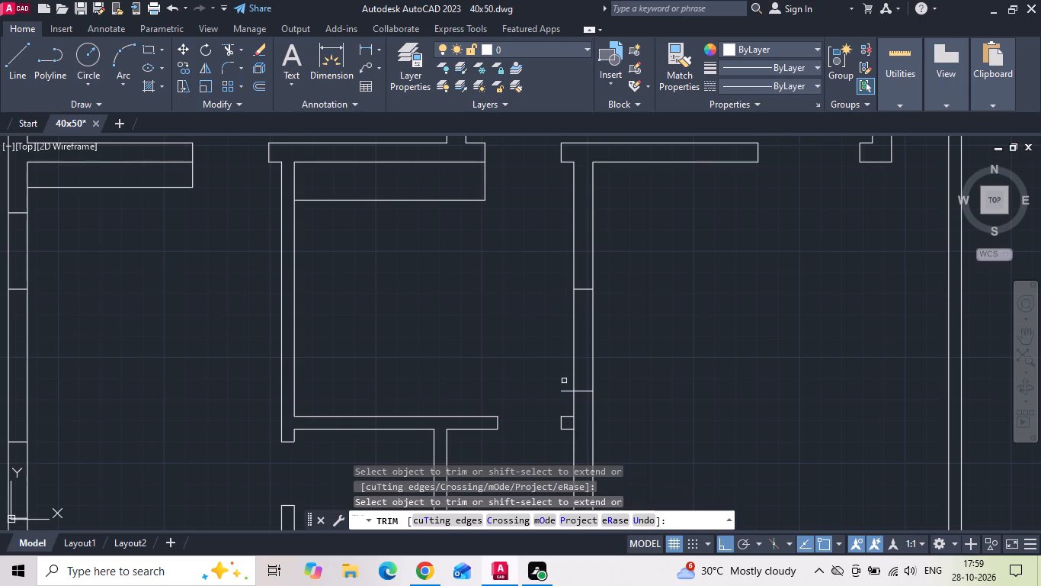
click(565, 391)
click(572, 421)
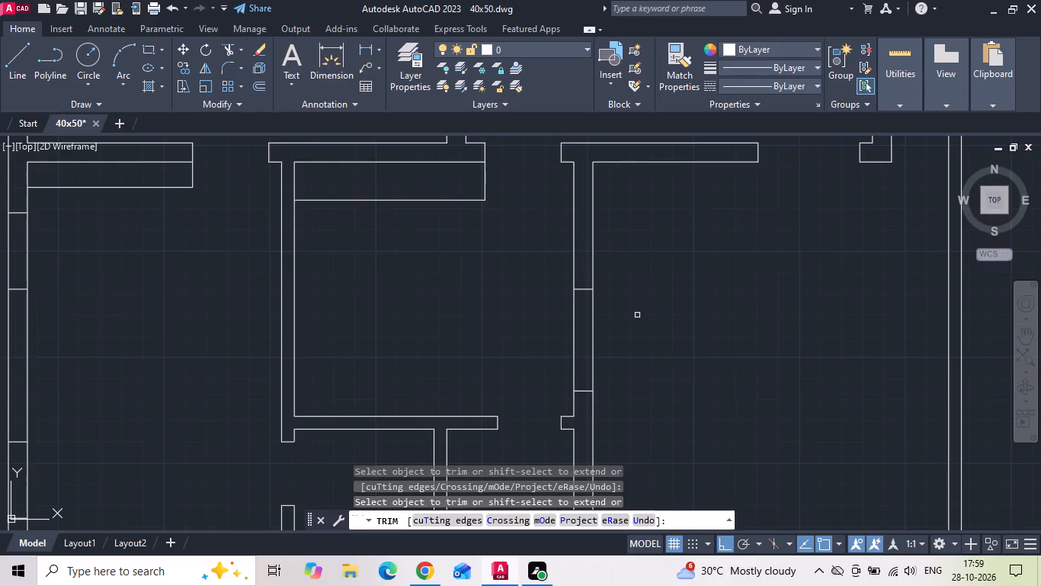
key(Escape)
scroll(635, 266, down, 2)
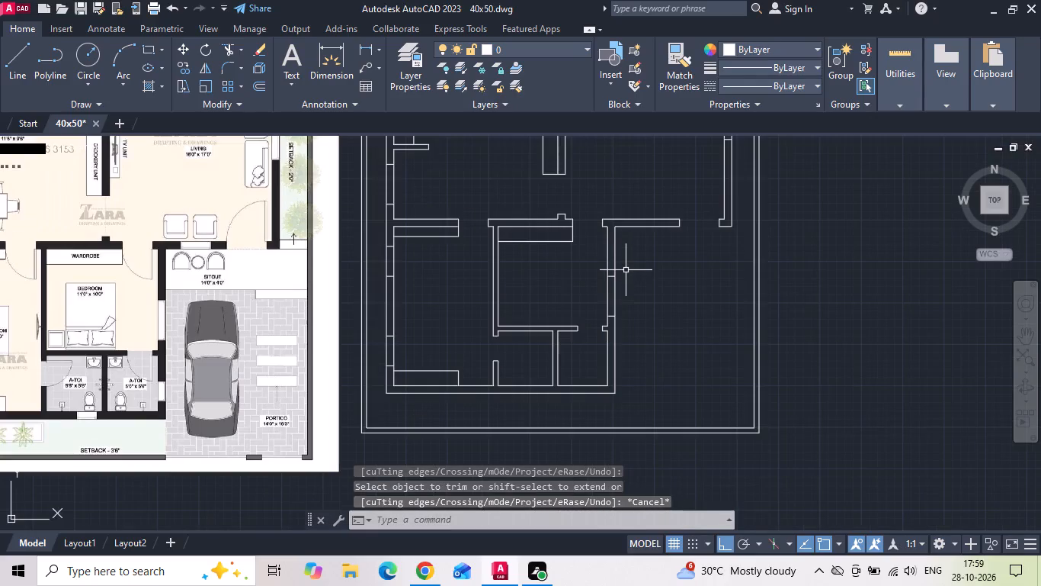
key(Escape)
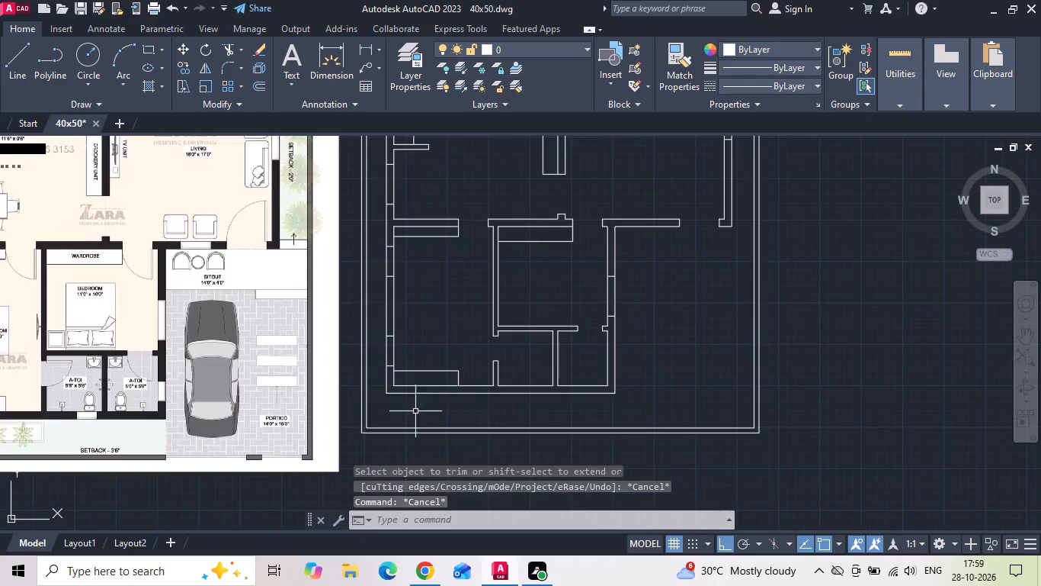
Offset the inner face line of the east toilet's south wall 12" north into the room.
scroll(131, 425, up, 3)
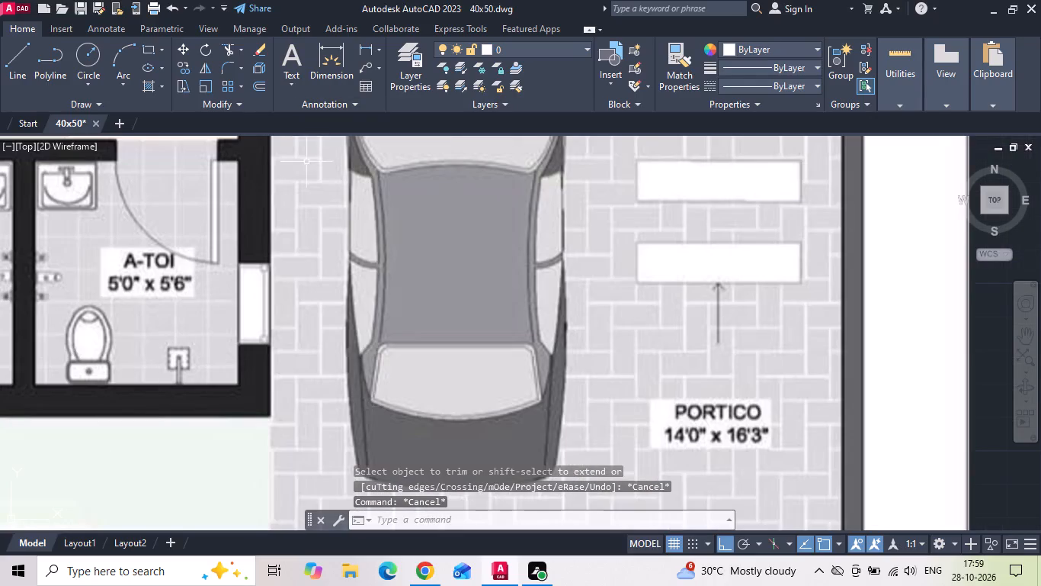
scroll(291, 243, down, 2)
middle_drag(758, 295, 633, 324)
scroll(909, 247, up, 2)
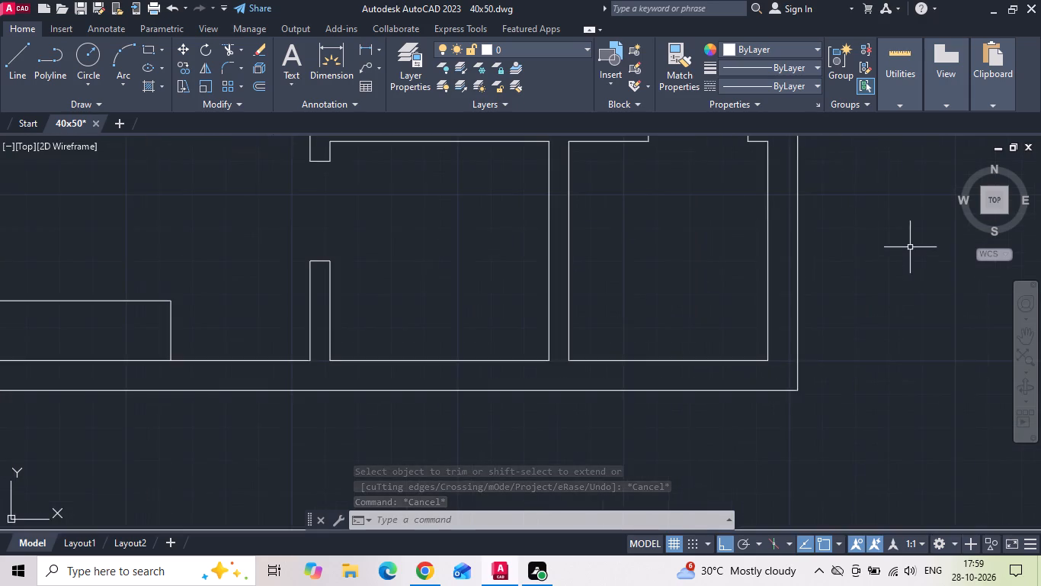
middle_drag(853, 274, 786, 320)
text(o 12)
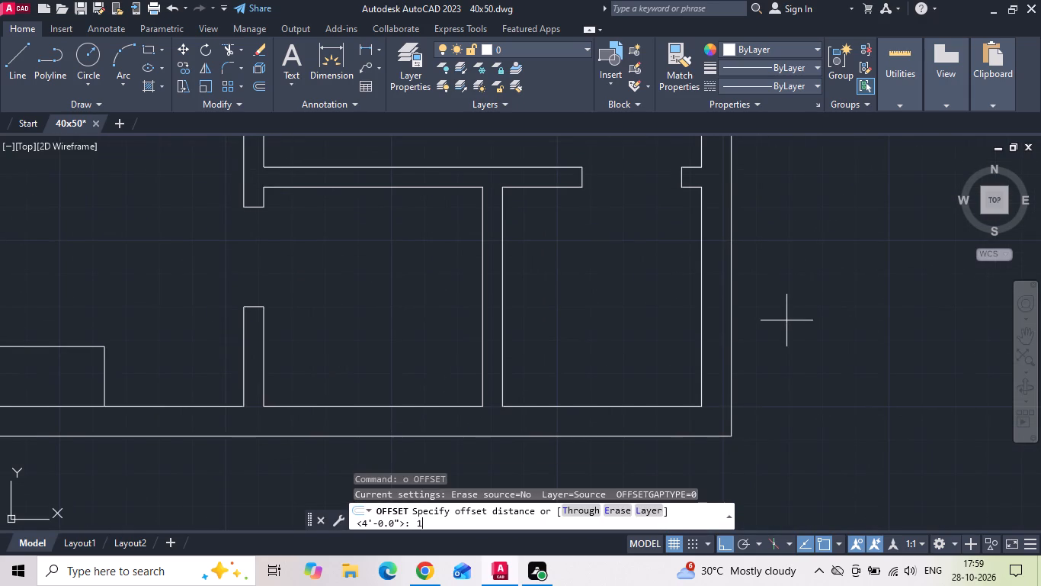
key(space)
drag(664, 407, 662, 389)
click(662, 336)
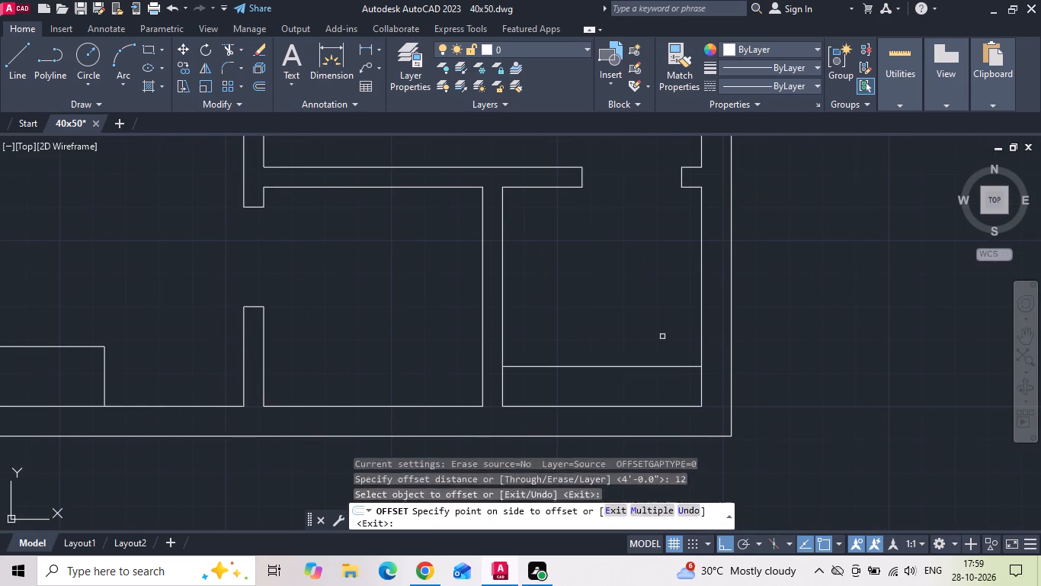
key(Escape)
Offset the same inner face line of the east toilet's south wall 3' north.
key(o)
key(space)
key(3)
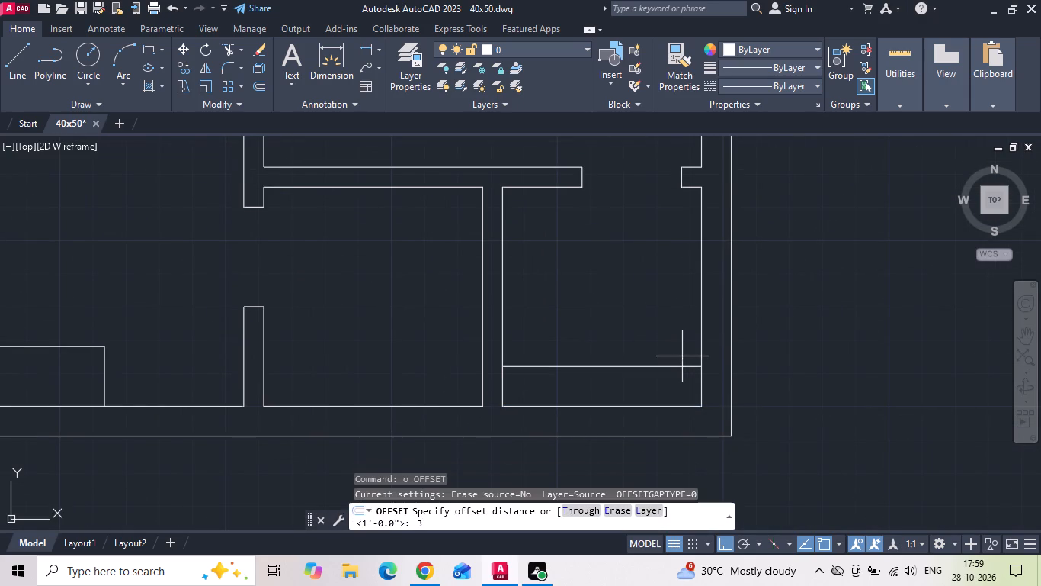
key(apostrophe)
key(Return)
drag(683, 406, 679, 394)
click(674, 330)
key(Escape)
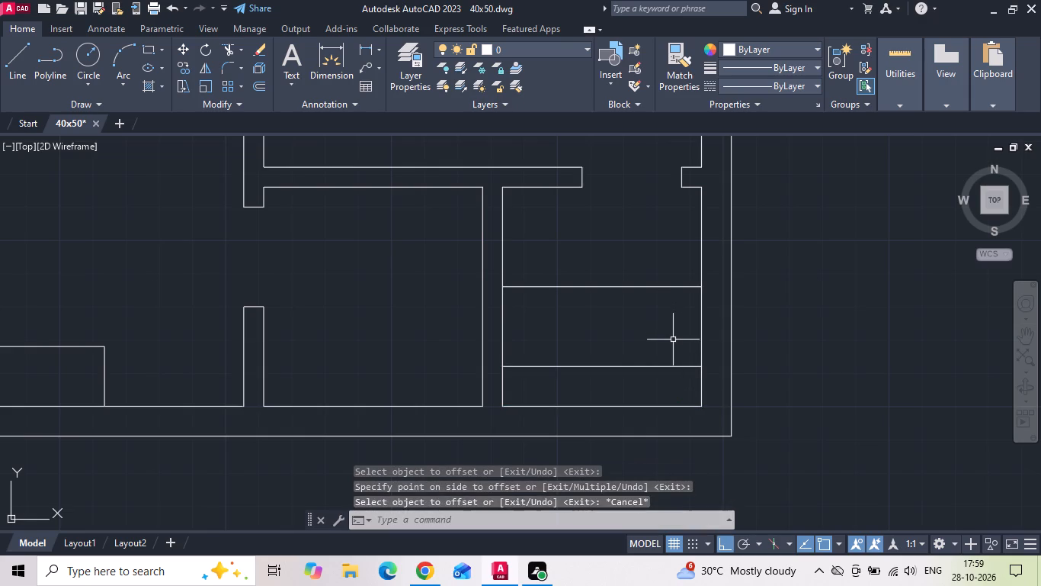
Extend the two offset horizontal lines east across the east toilet's outer wall to its outer face.
text(ex)
key(space)
drag(671, 386, 671, 285)
key(Escape)
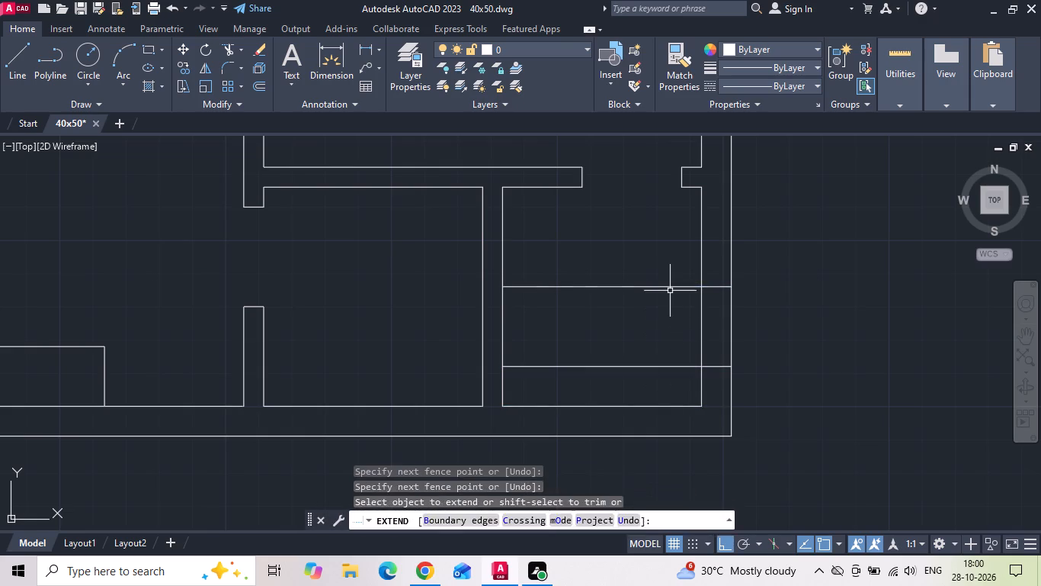
Trim the two horizontal lines inside the east toilet, keeping only the window end lines across the east wall.
text(tr)
key(space)
drag(663, 265, 641, 392)
scroll(657, 318, down, 2)
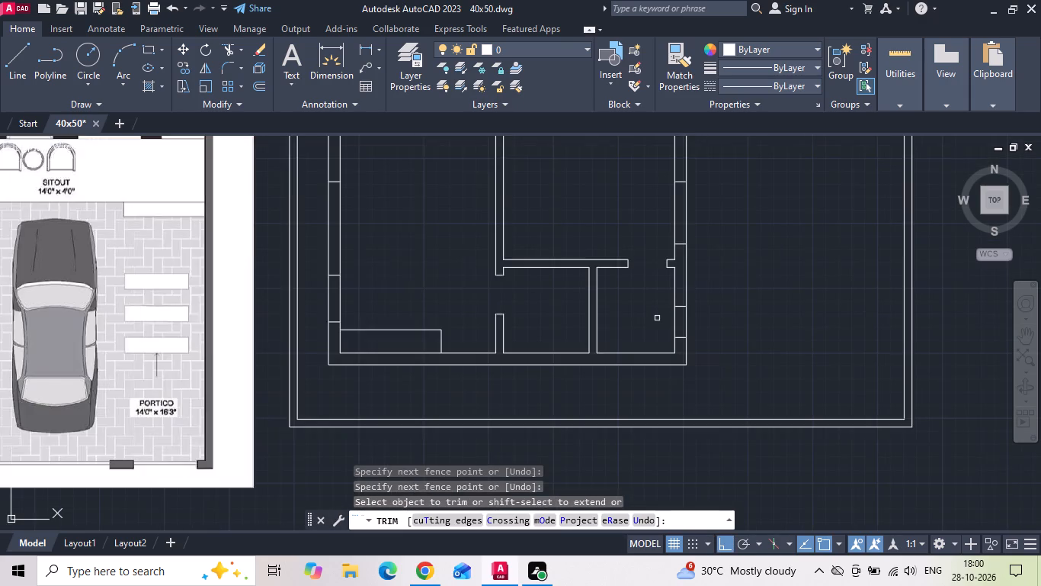
scroll(657, 318, down, 1)
key(Escape)
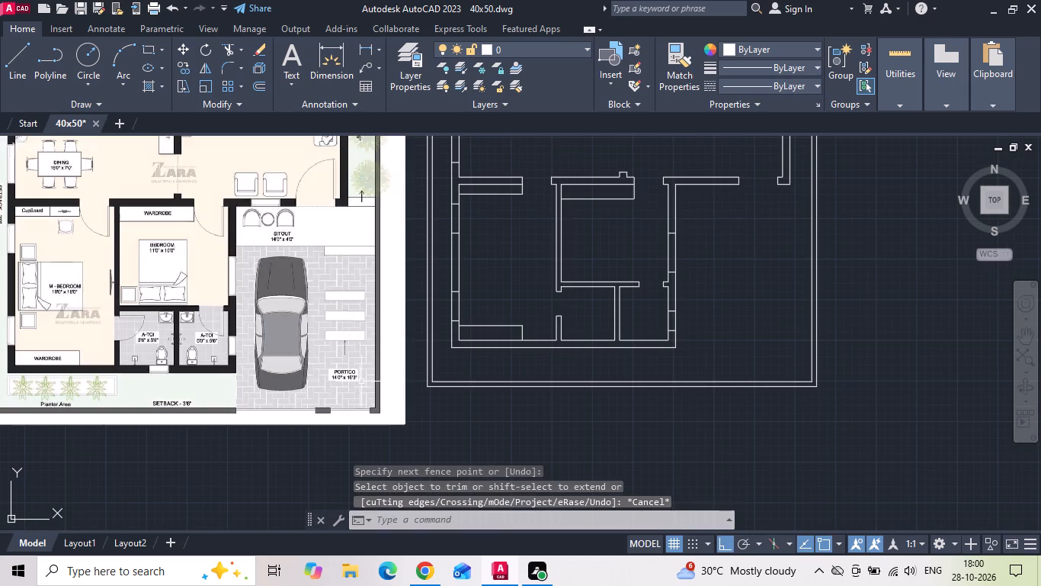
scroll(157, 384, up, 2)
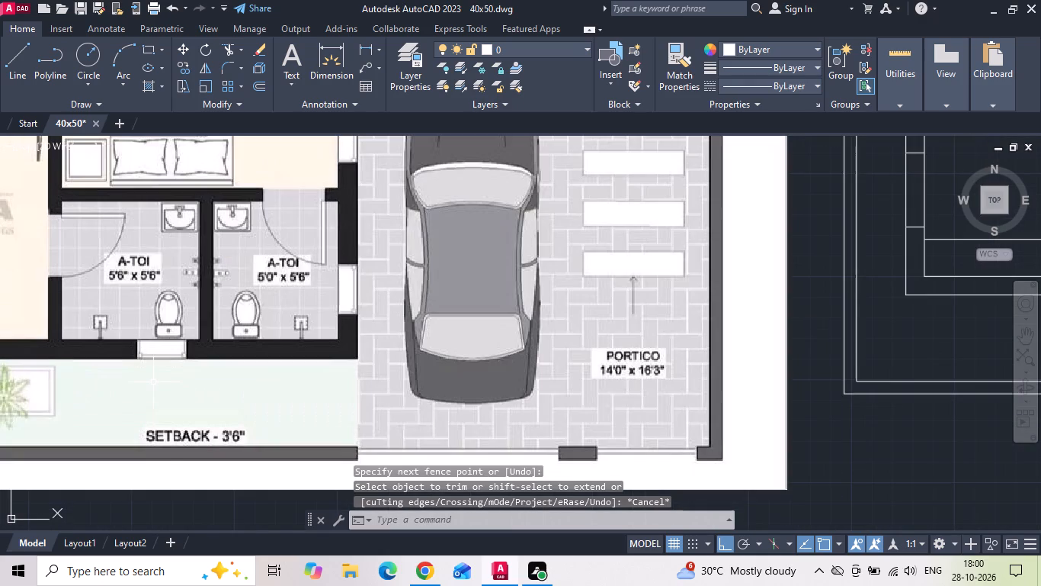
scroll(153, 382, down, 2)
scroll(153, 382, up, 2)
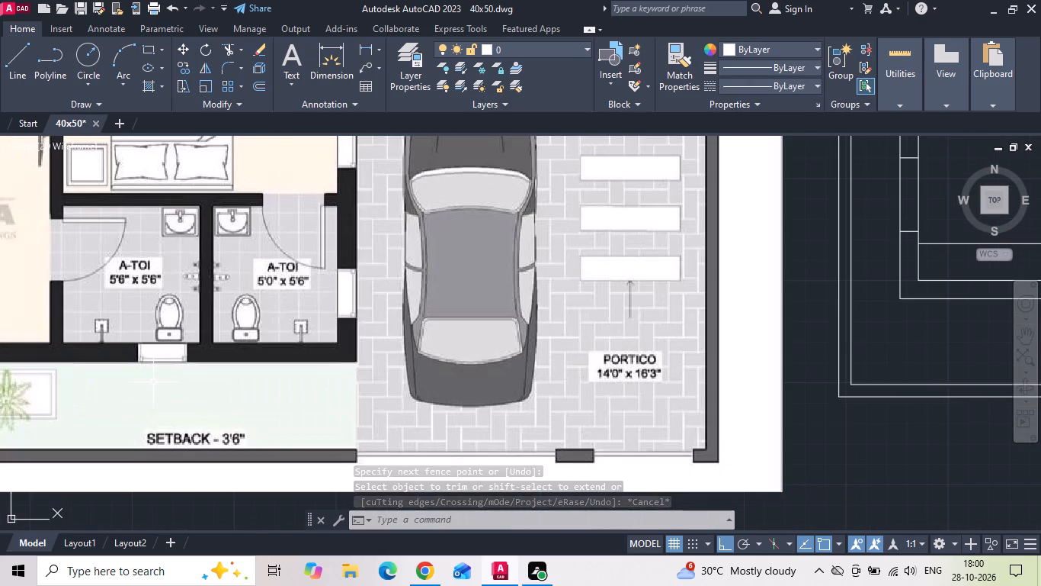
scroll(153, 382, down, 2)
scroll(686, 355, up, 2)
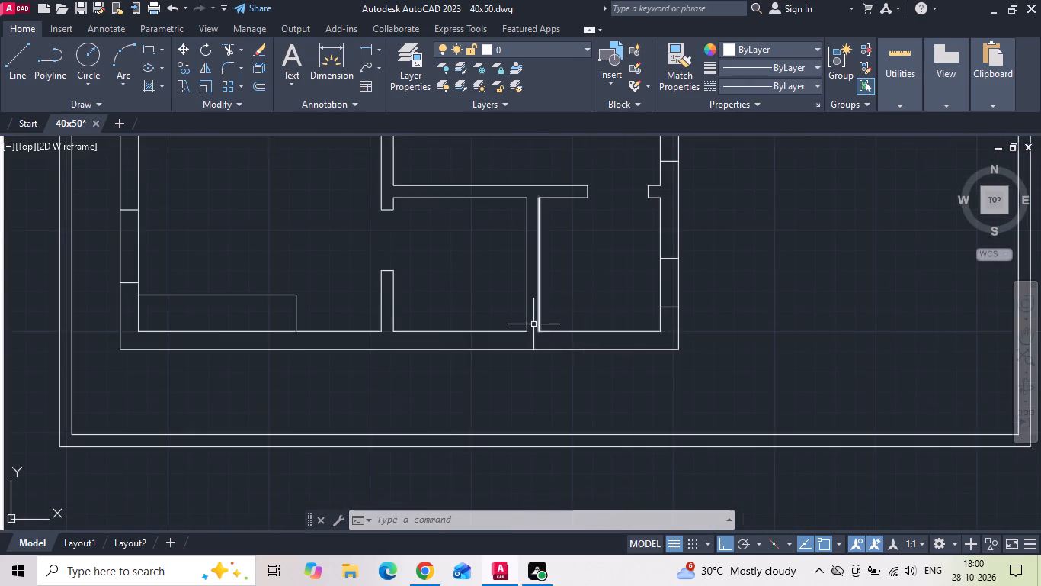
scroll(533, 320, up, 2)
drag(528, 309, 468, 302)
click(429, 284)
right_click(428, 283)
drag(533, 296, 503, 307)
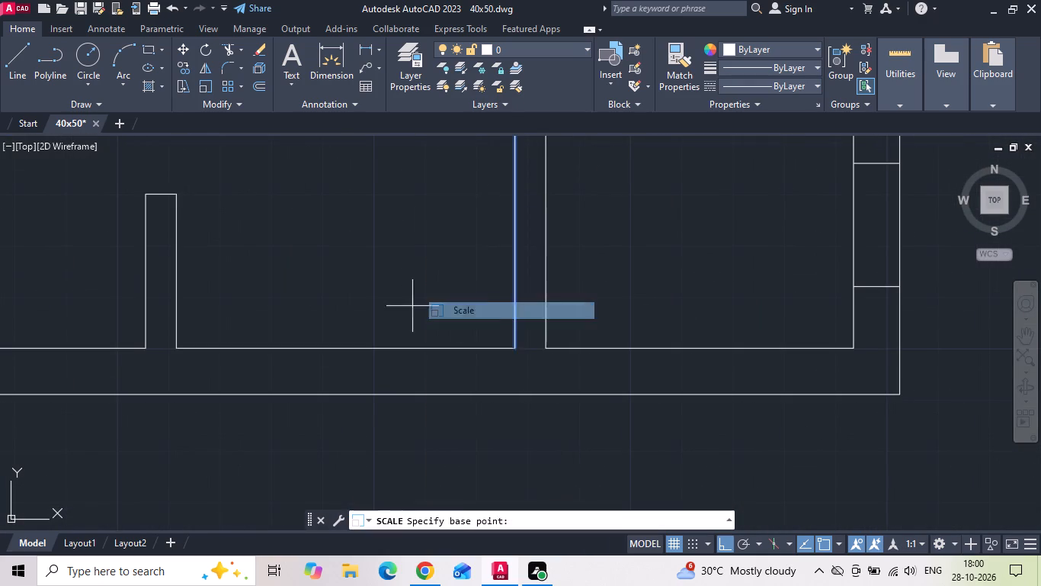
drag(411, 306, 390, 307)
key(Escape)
Copy the west face line of the partition between the two toilets 6" and 2'6" west into the west toilet.
drag(526, 300, 516, 301)
click(471, 291)
right_click(468, 290)
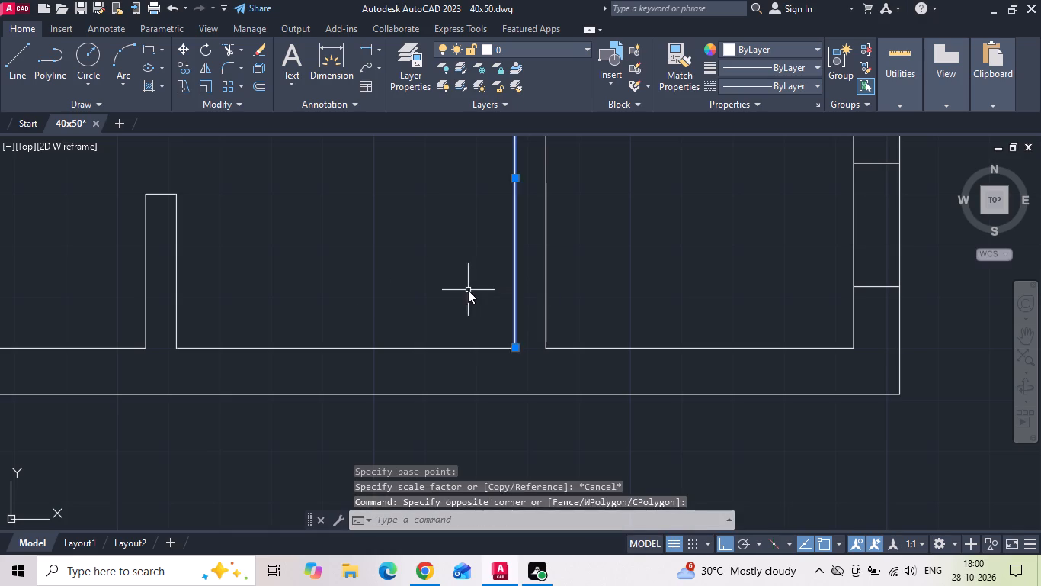
click(508, 291)
drag(447, 304, 428, 302)
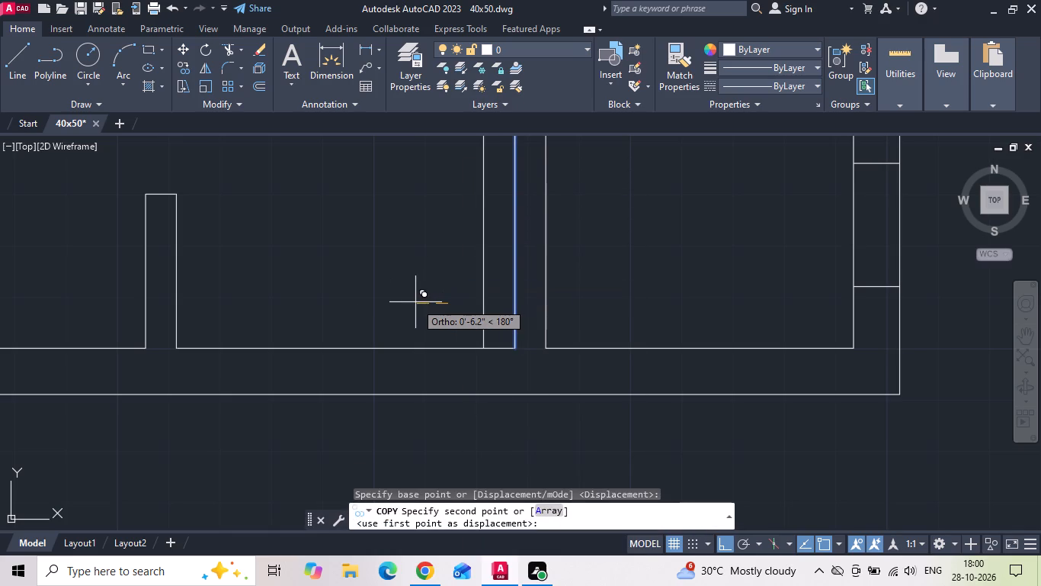
text(6)
key(space)
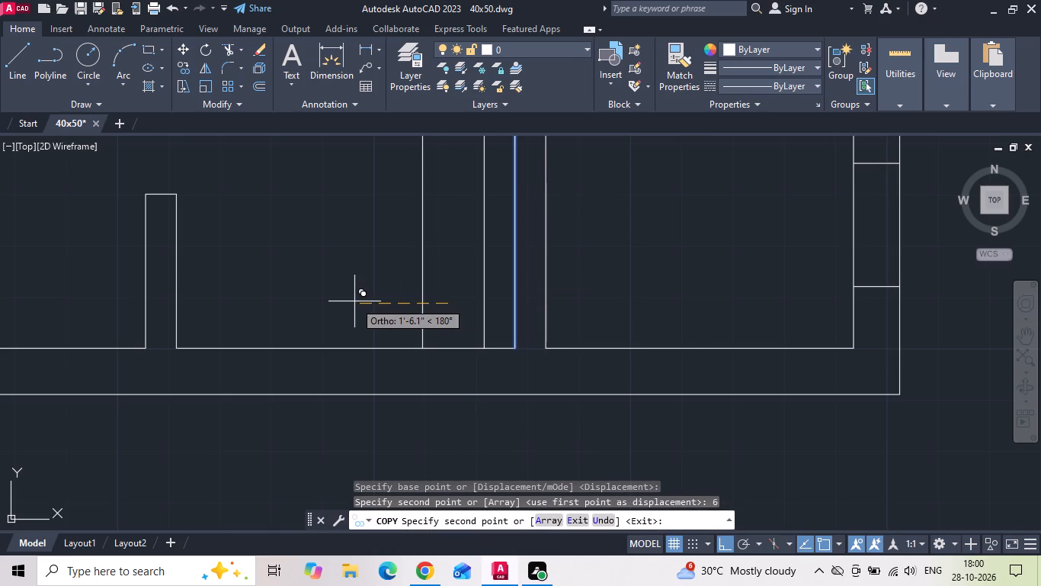
text(2'6)
key(Return)
key(Escape)
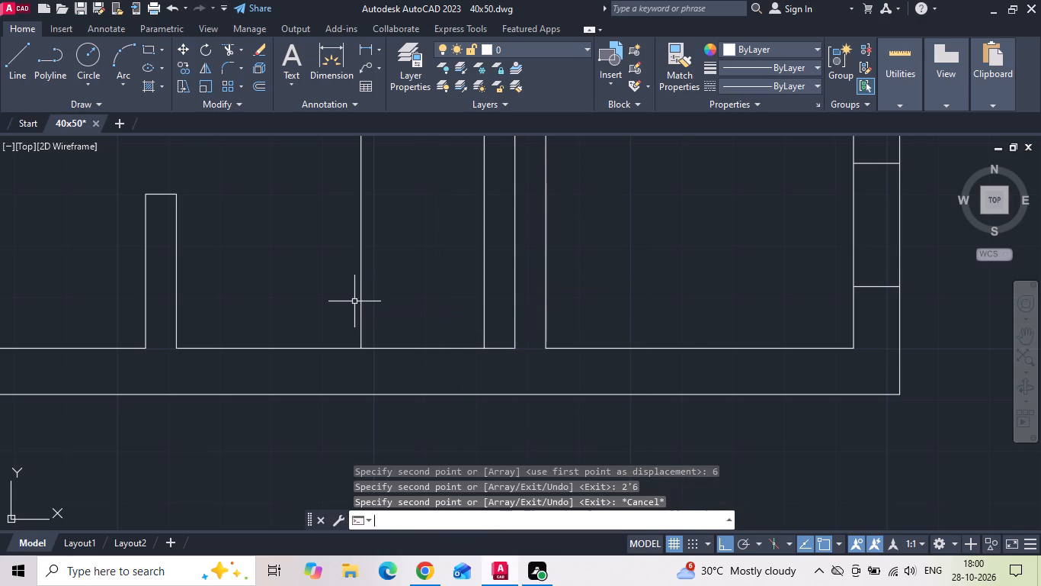
Extend the two copied vertical lines south across the west toilet's outer wall to its outer face.
text(ex)
key(space)
key(space)
drag(341, 310, 364, 318)
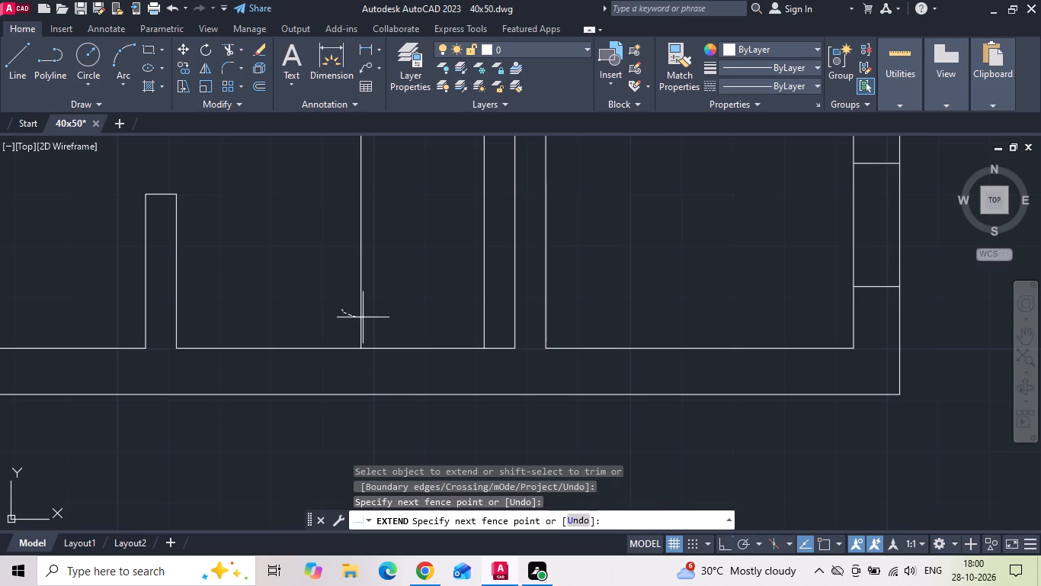
drag(364, 318, 488, 328)
key(Escape)
Trim the two vertical lines inside the west toilet, keeping only the window end lines across the south wall.
key(t)
key(r)
key(space)
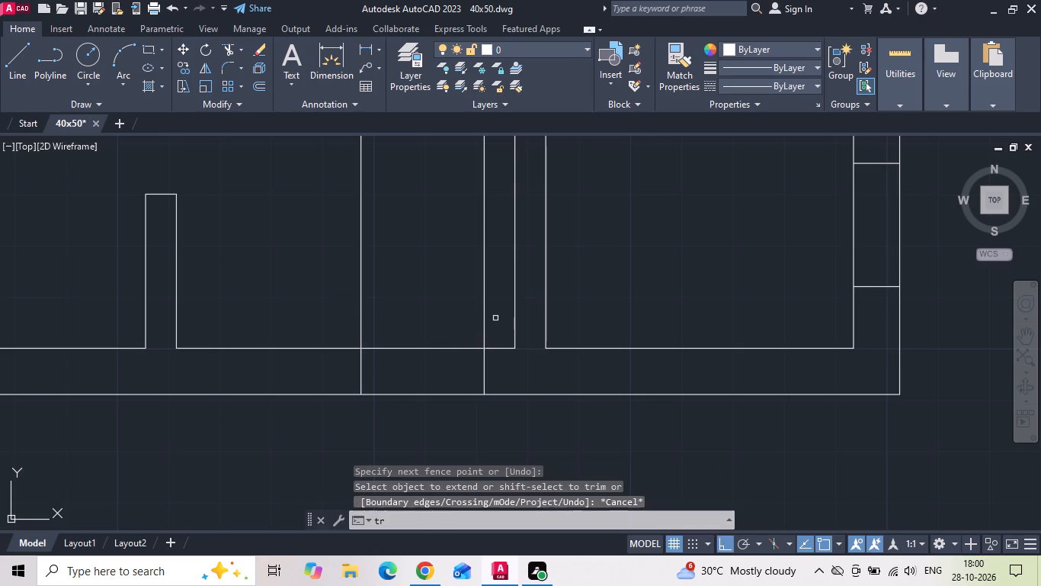
drag(497, 317, 293, 304)
scroll(438, 284, down, 2)
scroll(593, 378, down, 2)
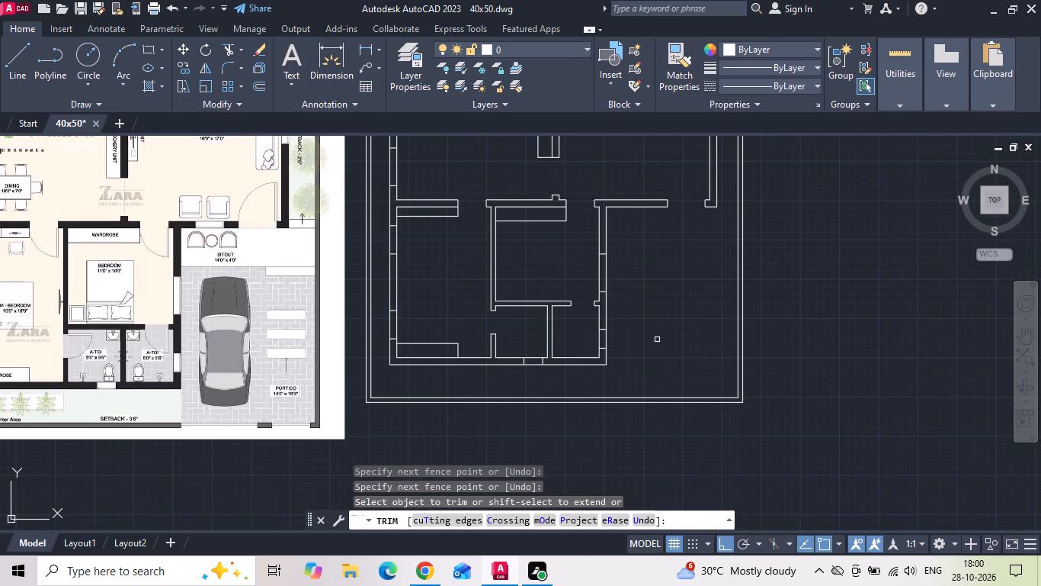
key(Escape)
Measure the width of the window between the living room and the sitout on the reference plan.
middle_drag(645, 294, 658, 356)
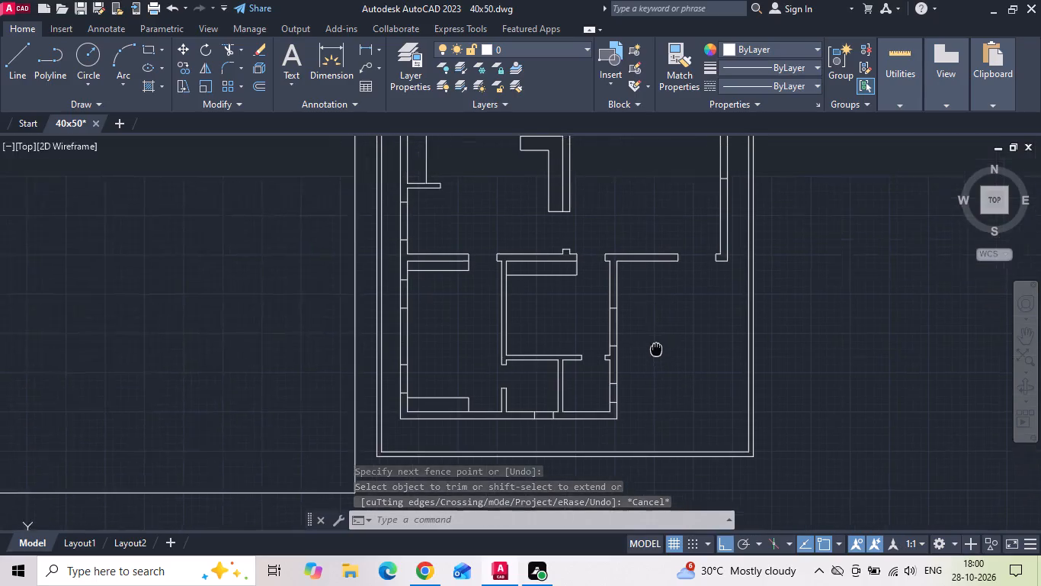
middle_drag(658, 356, 661, 366)
scroll(658, 376, down, 1)
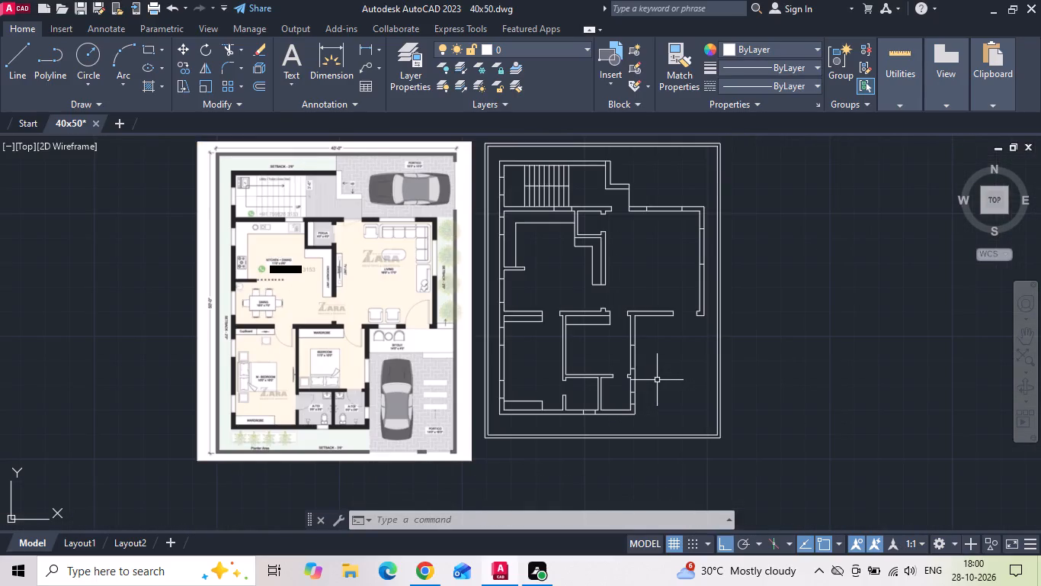
scroll(354, 322, up, 3)
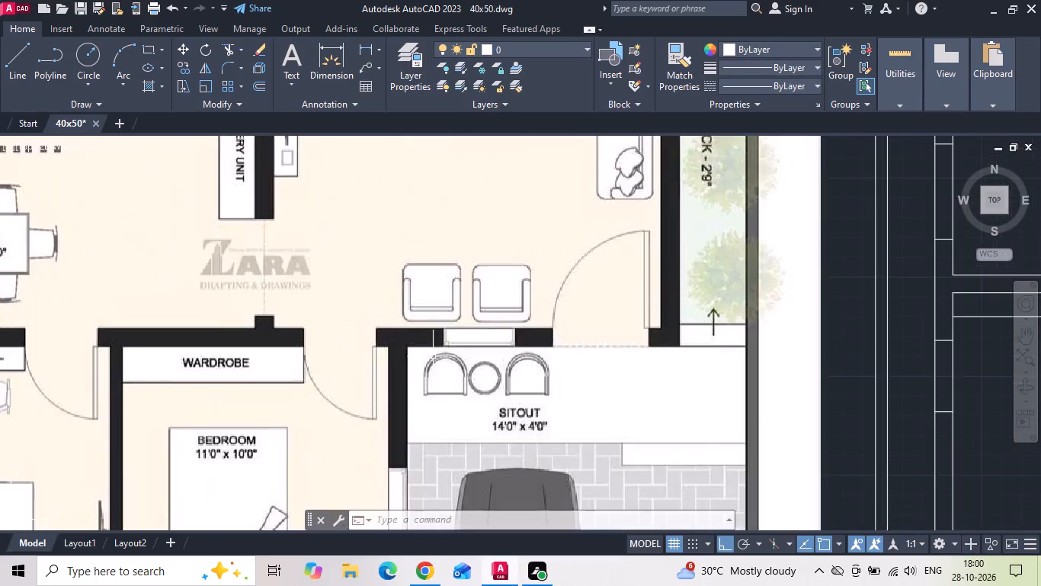
scroll(437, 353, up, 1)
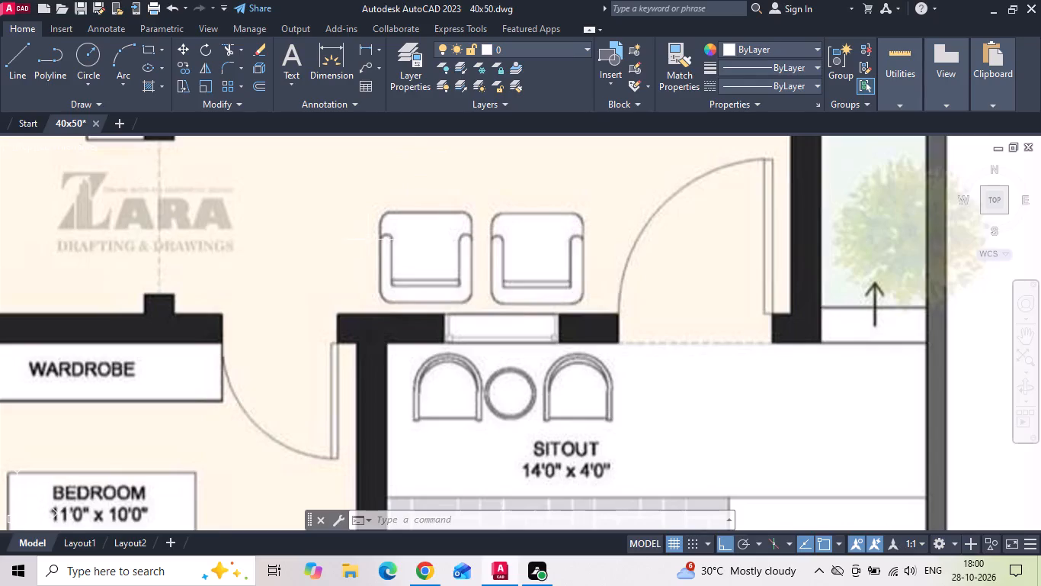
click(369, 51)
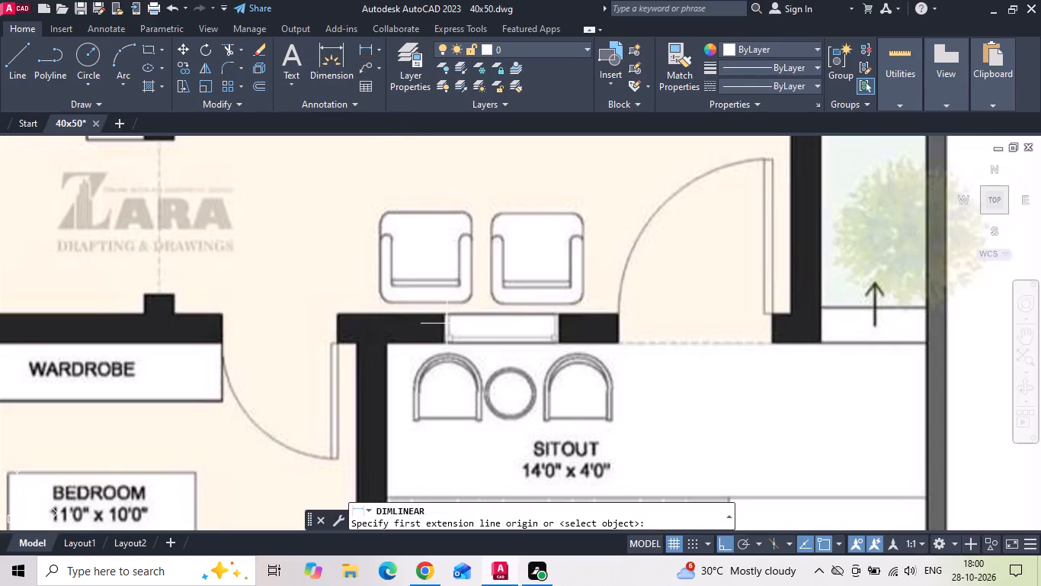
click(444, 322)
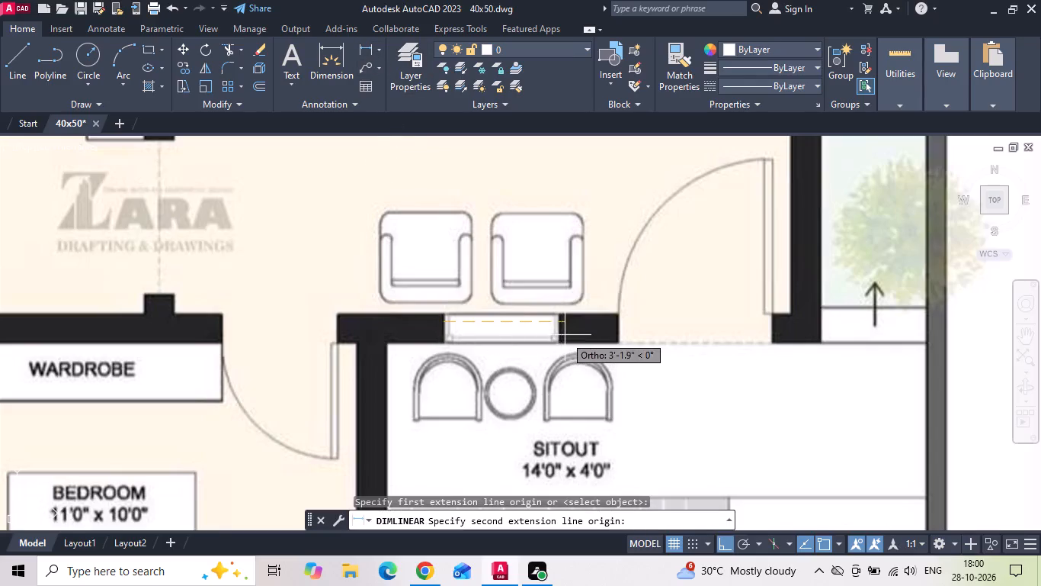
key(Escape)
Draw a vertical line about 2' long north across the living-sitout wall from the midpoint of its south face.
scroll(401, 304, down, 2)
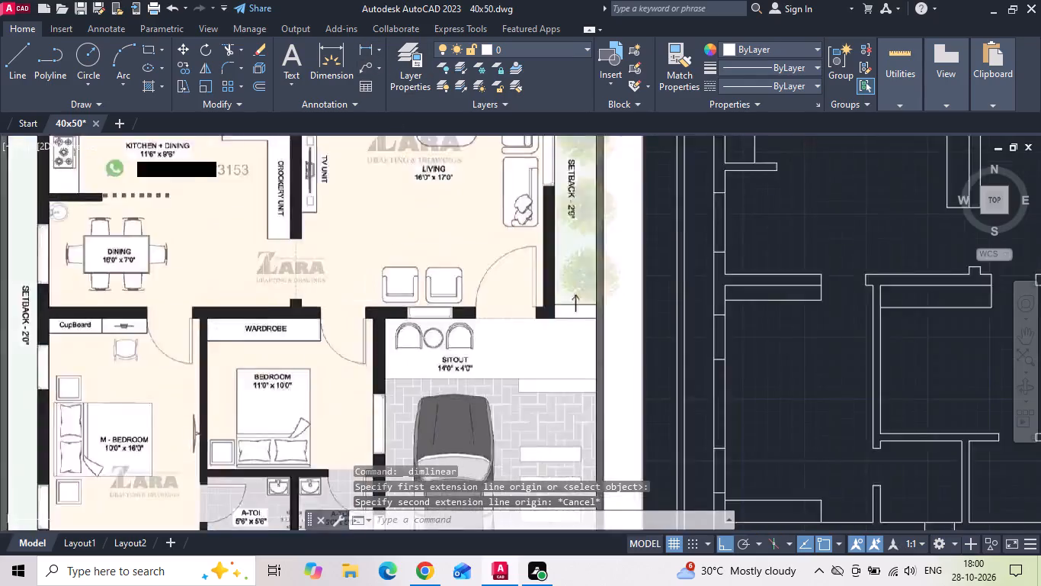
scroll(364, 301, down, 1)
scroll(840, 304, up, 3)
middle_drag(740, 323, 638, 349)
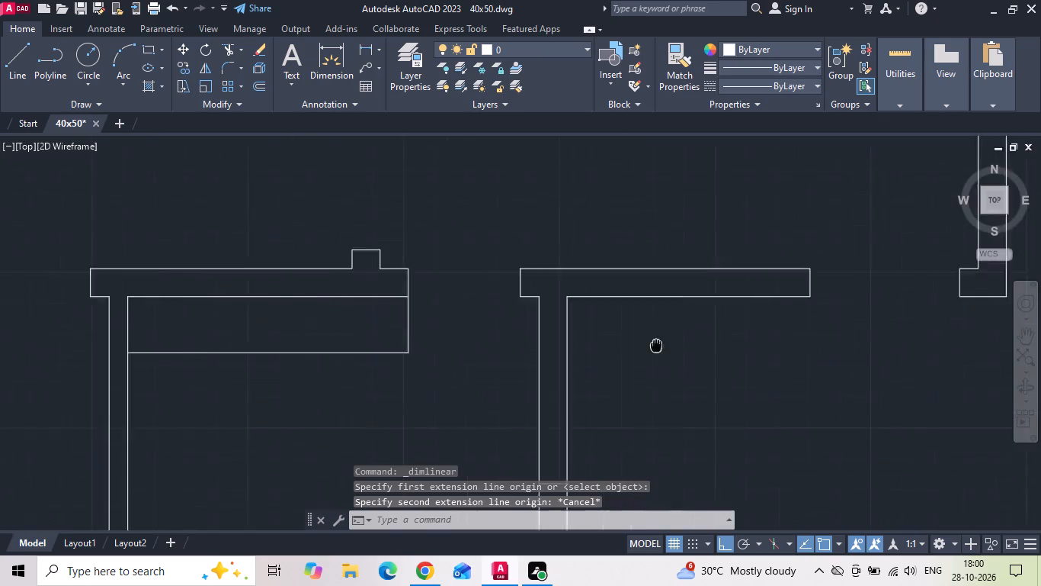
middle_drag(638, 349, 560, 368)
text(l)
key(space)
drag(587, 324, 587, 310)
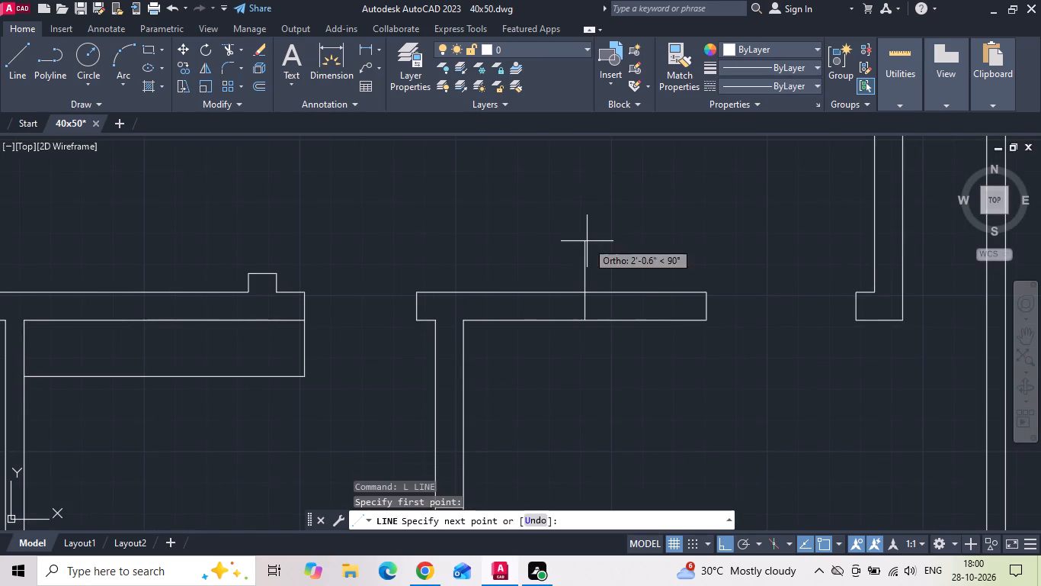
click(587, 240)
key(Escape)
Offset the vertical centre line on the living-sitout wall 1'6" to both its west and east sides.
text(o 1)
text('6)
key(space)
click(588, 256)
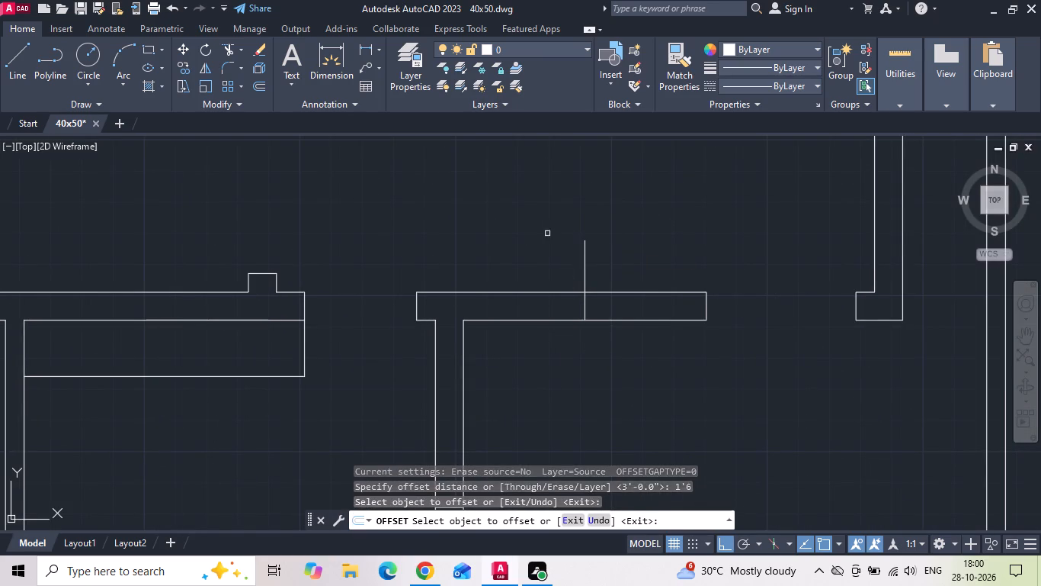
click(547, 233)
click(585, 251)
click(509, 250)
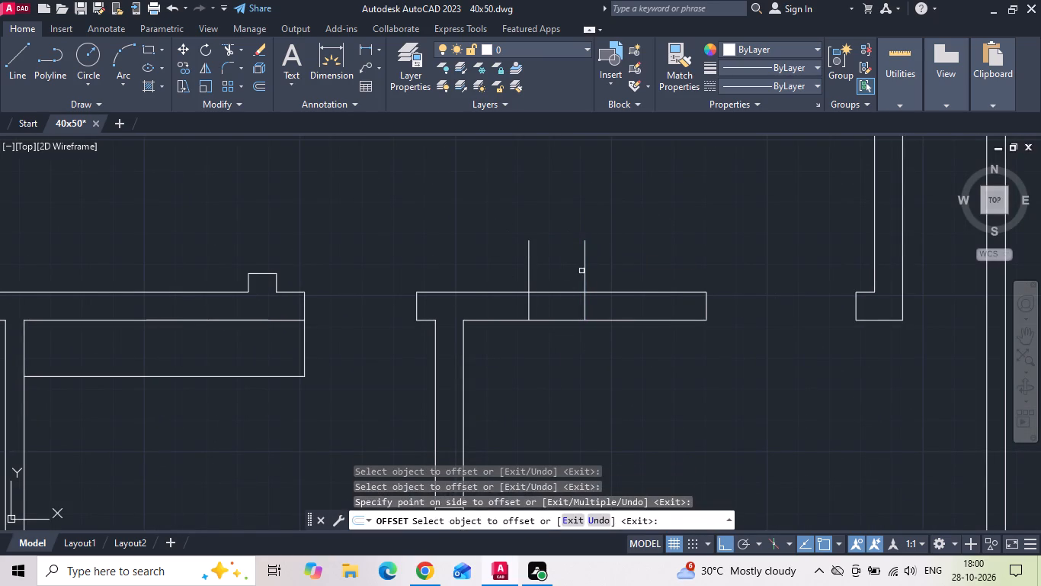
drag(585, 265, 594, 260)
click(652, 240)
key(Escape)
Trim the lines projecting north of the living-sitout wall and remove the centre line, leaving the two window end lines.
key(t)
key(r)
key(space)
drag(480, 269, 481, 270)
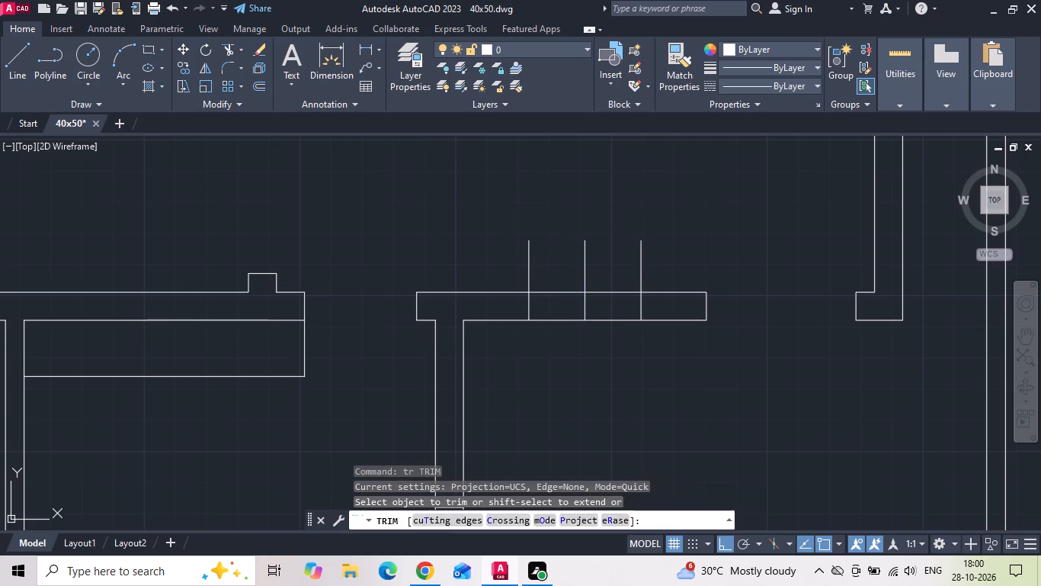
drag(481, 270, 690, 263)
click(580, 302)
click(594, 304)
key(Escape)
Save the drawing.
key(ctrl+s)
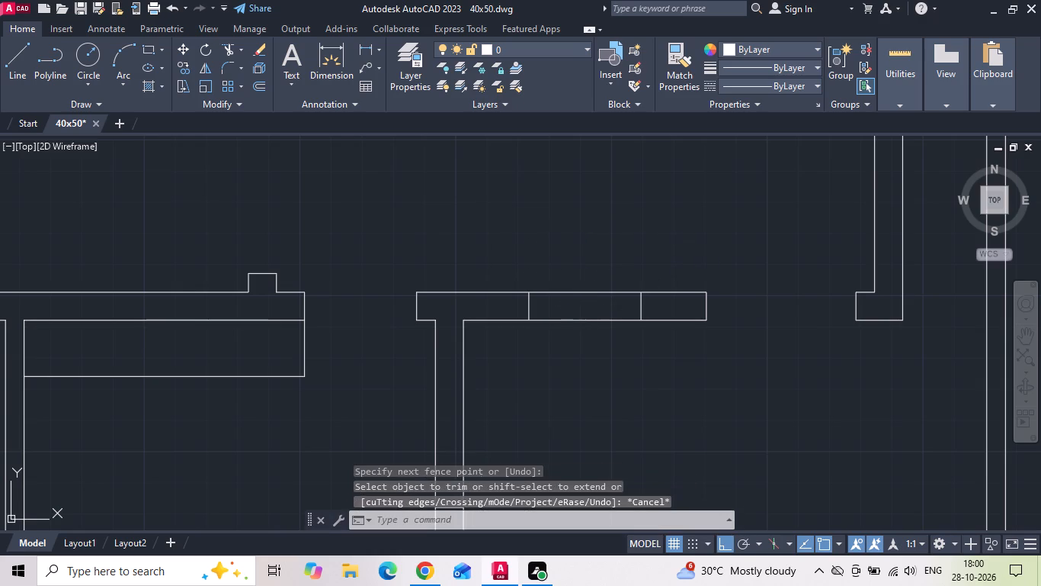
scroll(595, 311, down, 1)
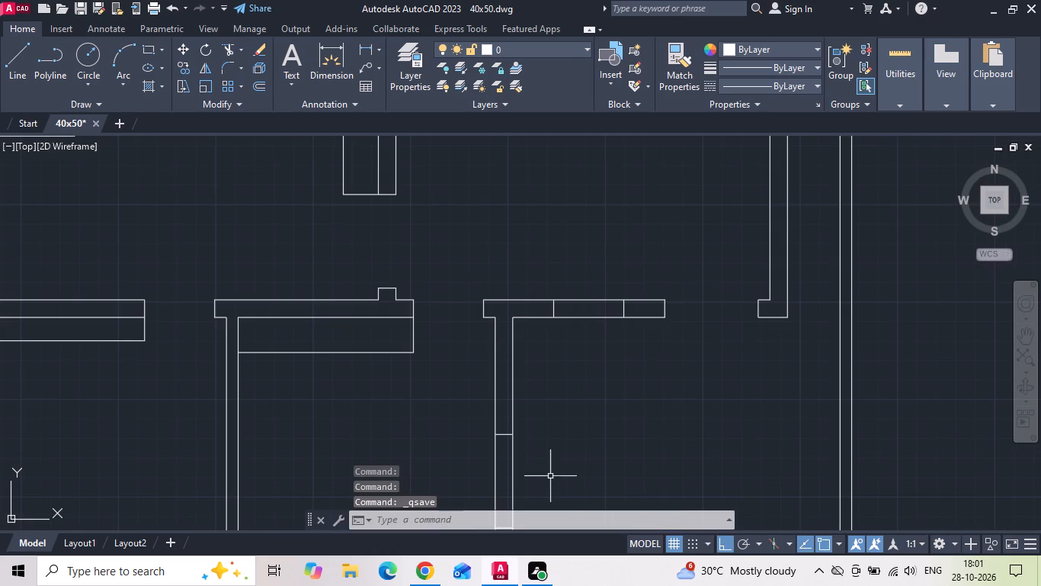
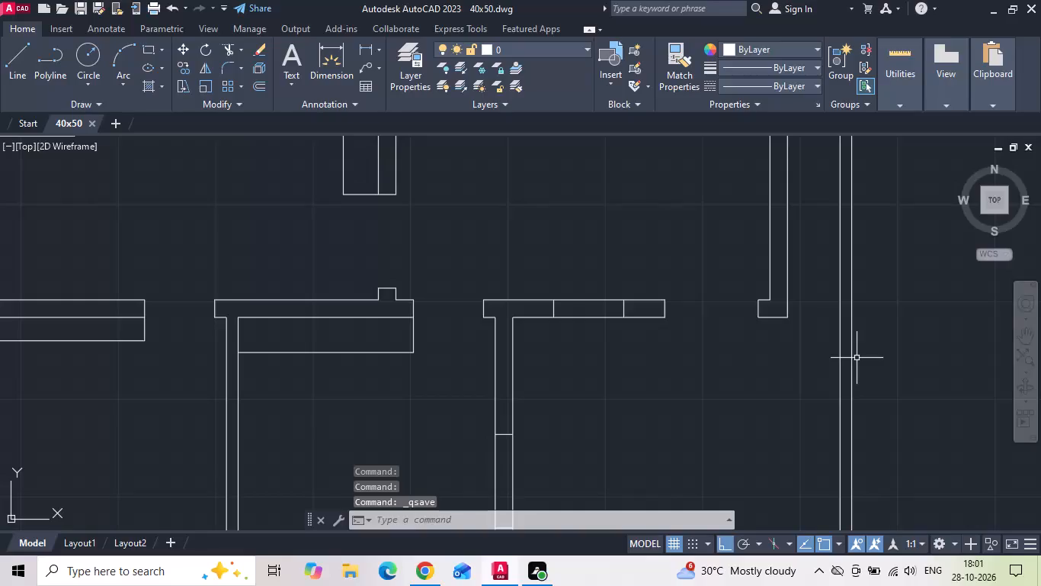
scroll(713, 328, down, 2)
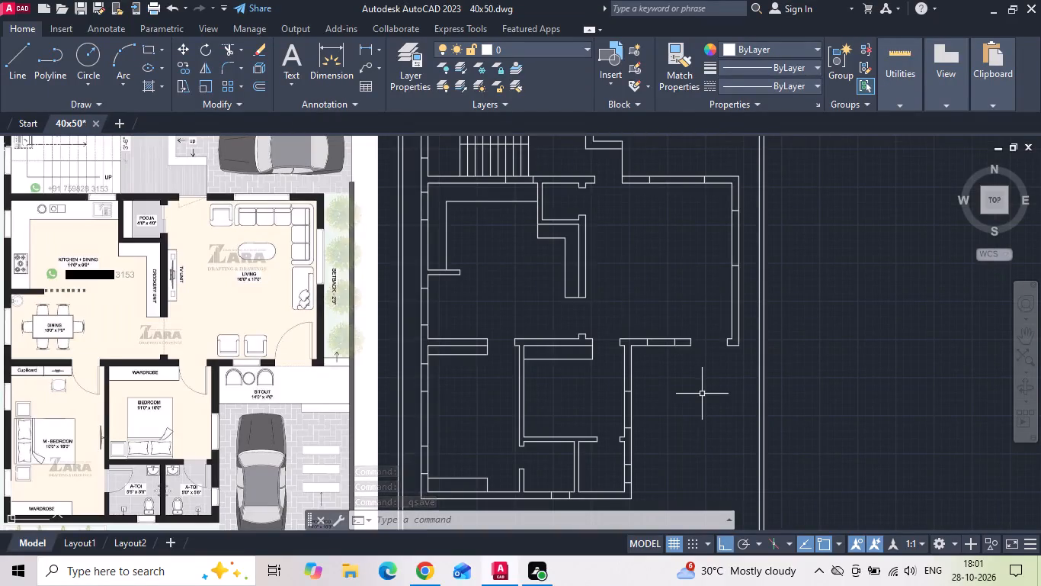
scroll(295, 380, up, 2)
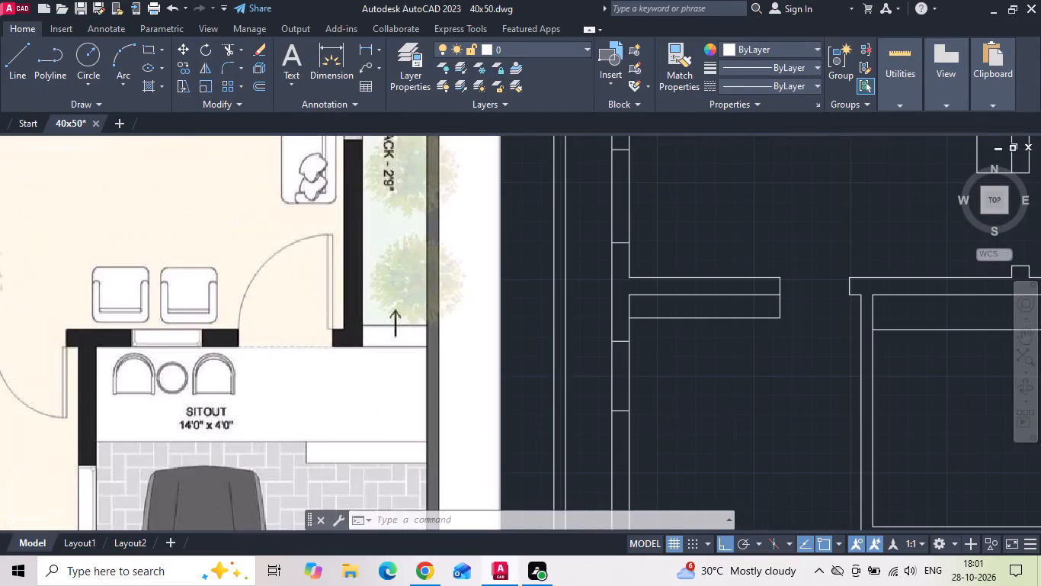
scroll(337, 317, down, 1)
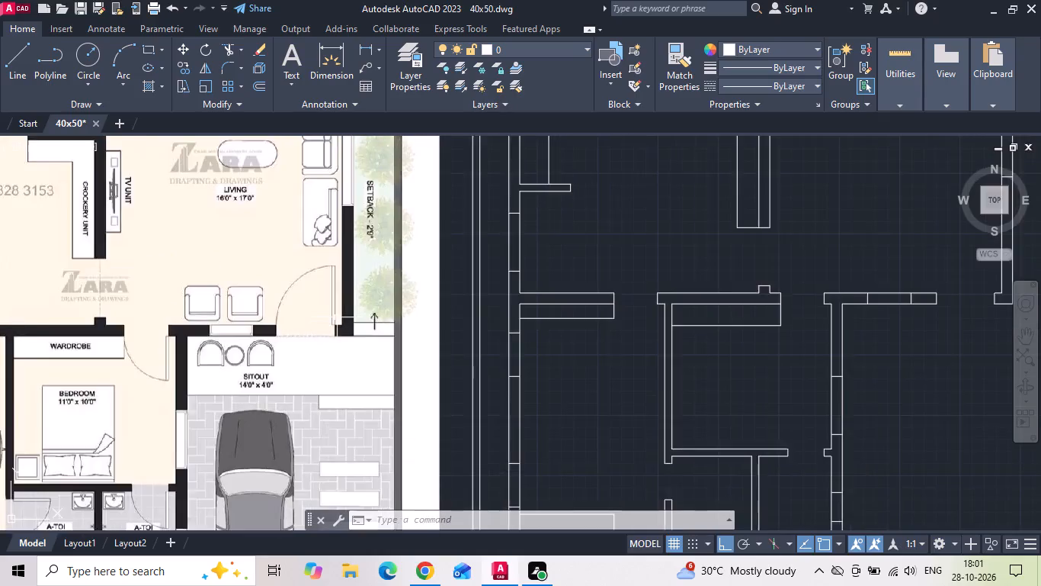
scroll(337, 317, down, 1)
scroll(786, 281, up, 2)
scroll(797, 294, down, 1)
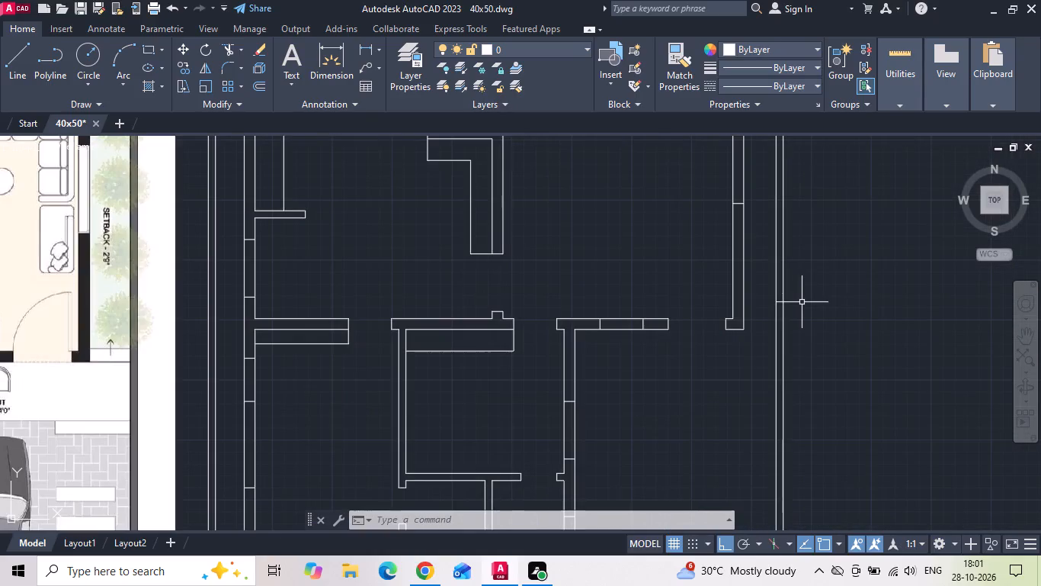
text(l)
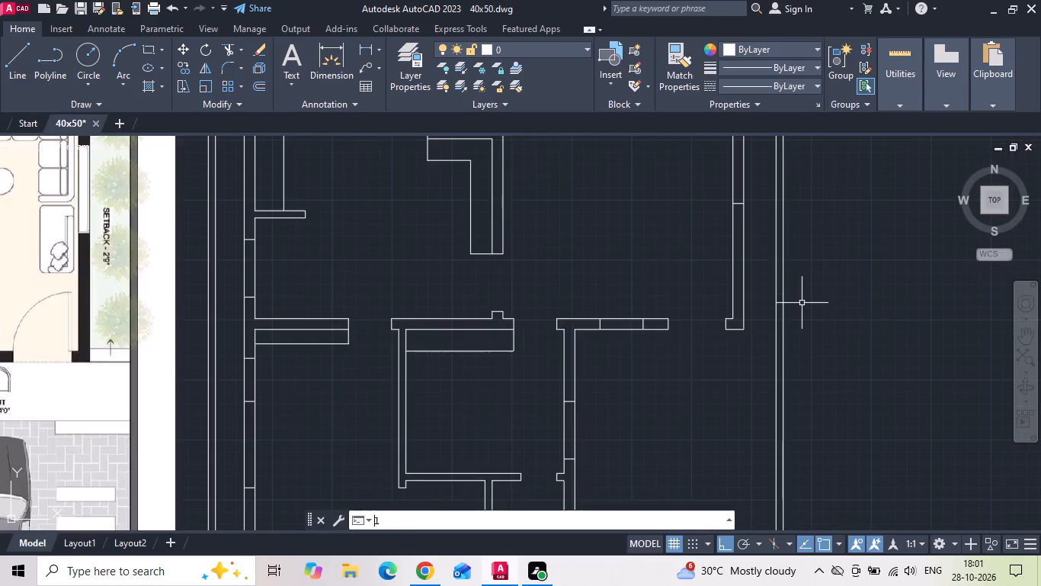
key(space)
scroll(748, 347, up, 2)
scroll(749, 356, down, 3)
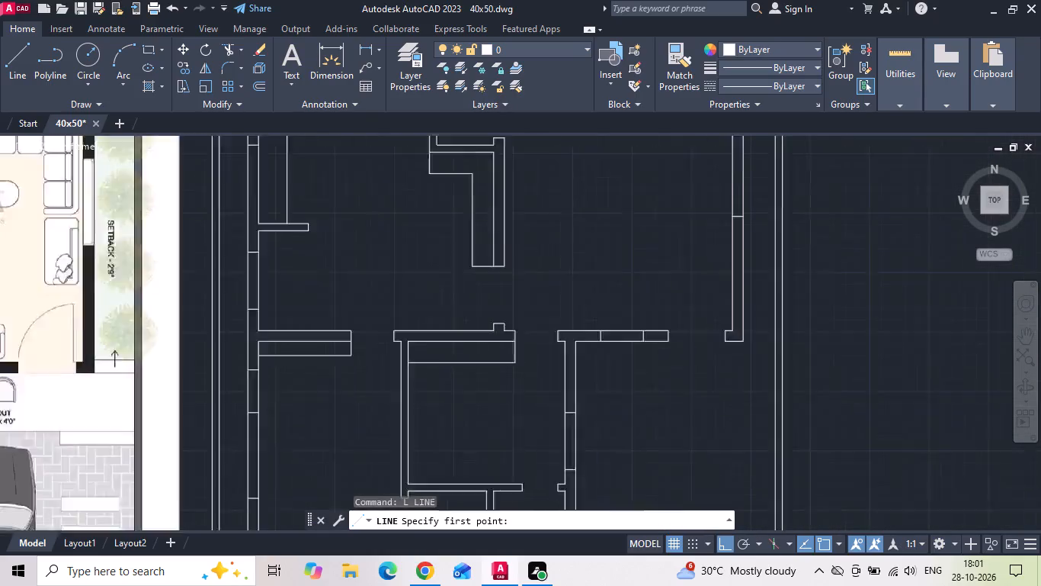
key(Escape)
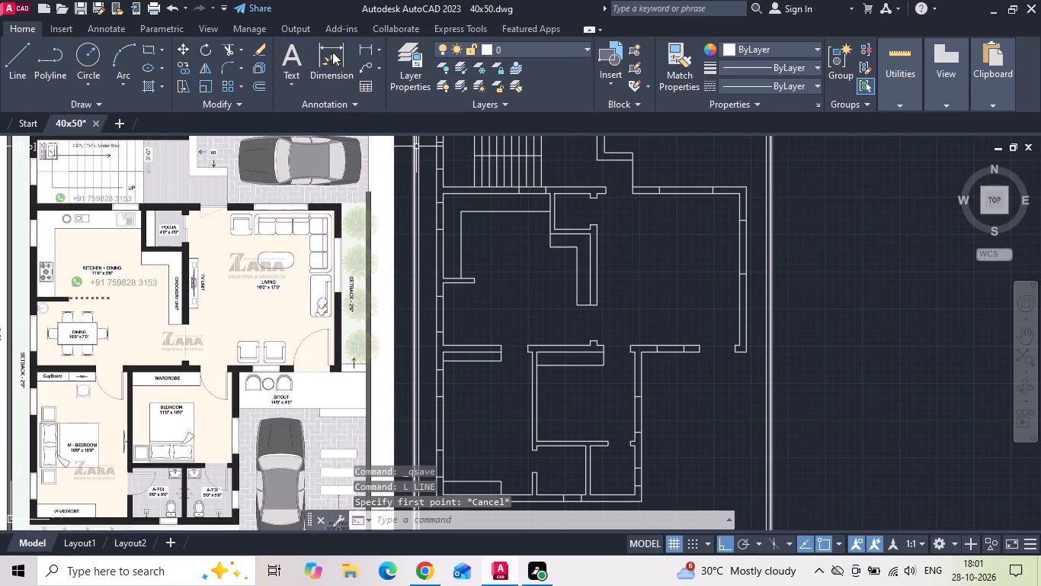
Measure the gap between the living room's east wall and the inner face of the east boundary wall.
click(366, 47)
scroll(770, 264, up, 3)
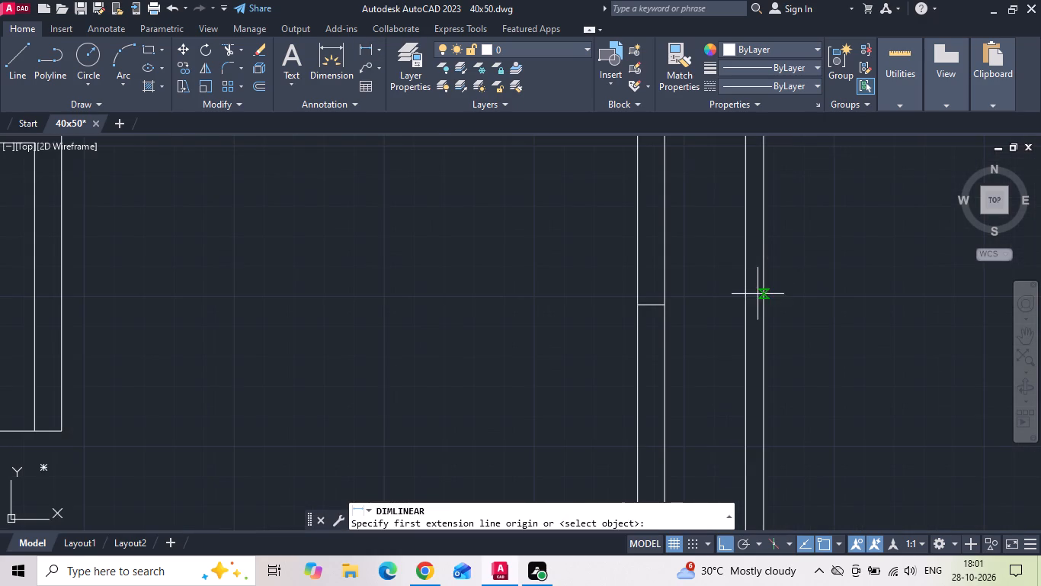
click(751, 300)
click(666, 297)
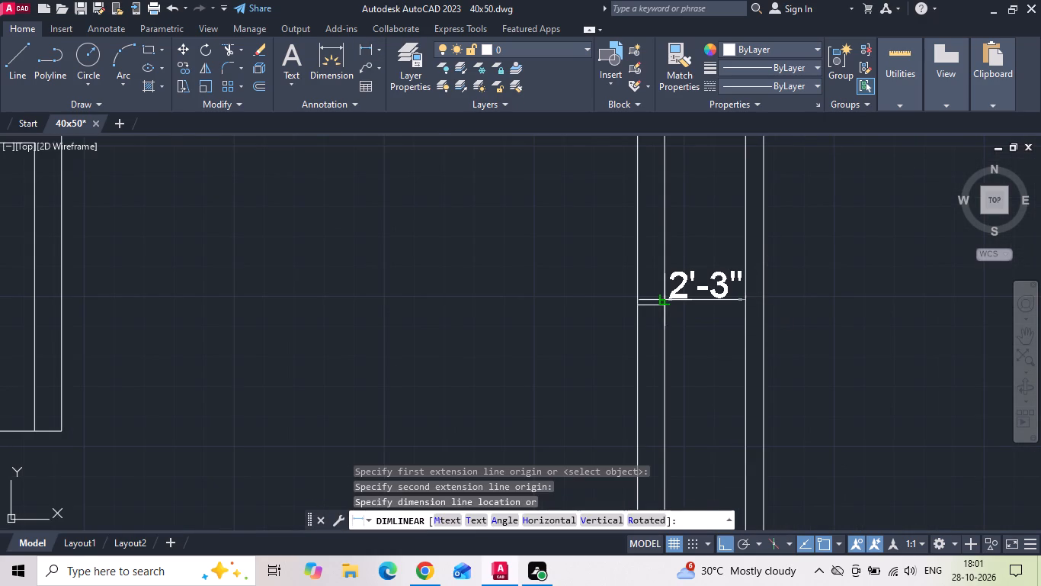
key(Escape)
scroll(689, 288, down, 2)
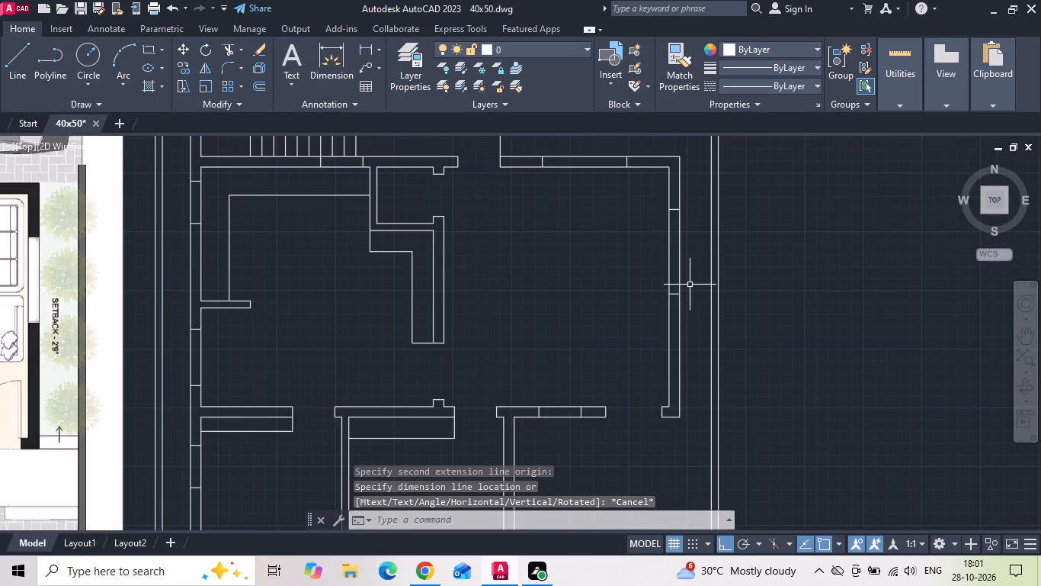
Draw a horizontal line from the living room's outer southeast corner east to the boundary wall's inner face.
scroll(688, 463, up, 3)
key(l)
key(space)
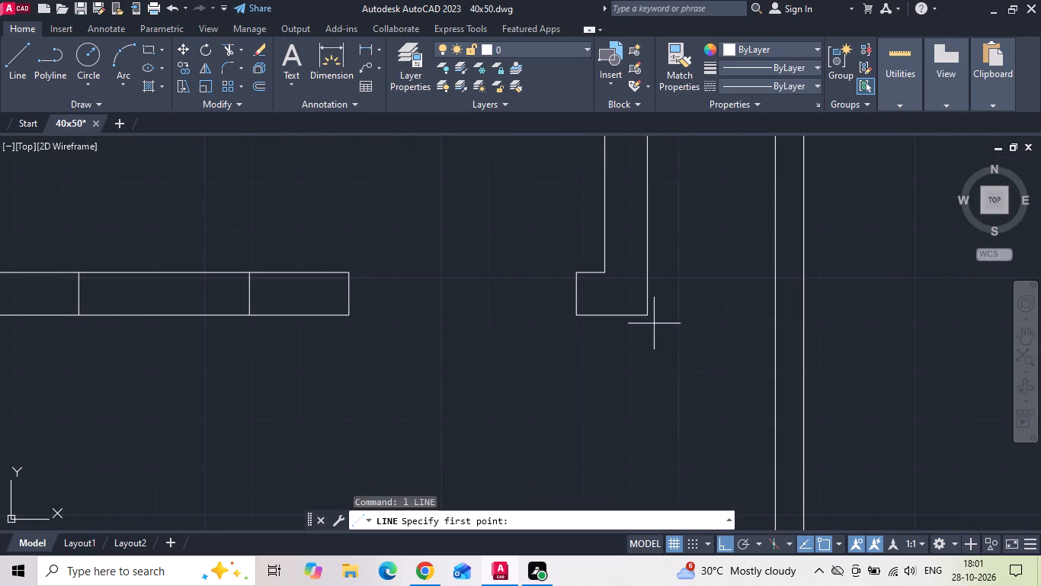
click(650, 317)
click(774, 314)
key(Escape)
Copy the horizontal line between the living room corner and the east boundary wall 10" to the north.
drag(738, 340, 727, 317)
click(709, 275)
right_click(709, 272)
click(735, 298)
drag(706, 394, 704, 382)
text(10)
key(Return)
key(Escape)
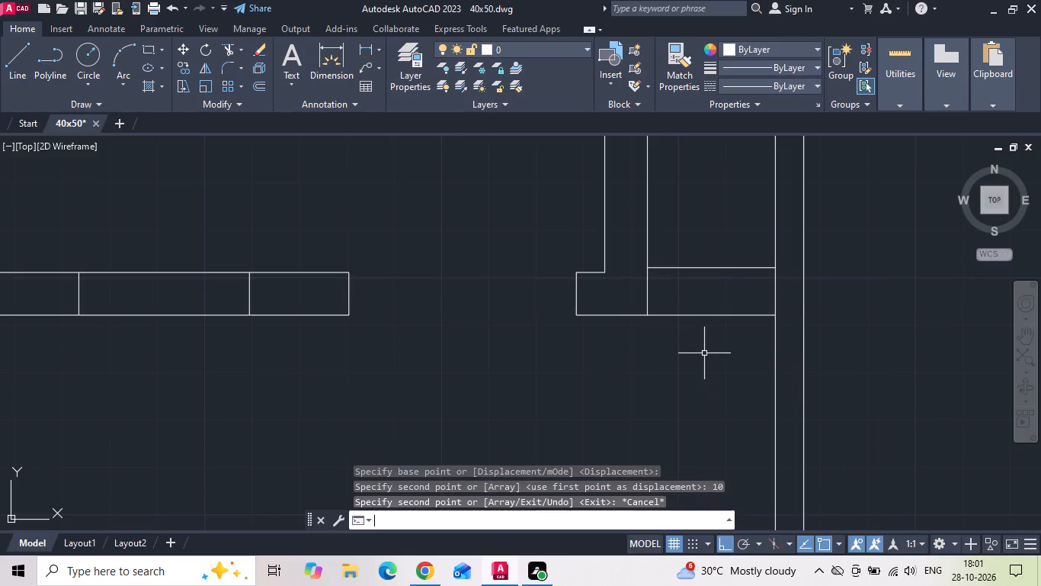
scroll(703, 354, down, 4)
key(Escape)
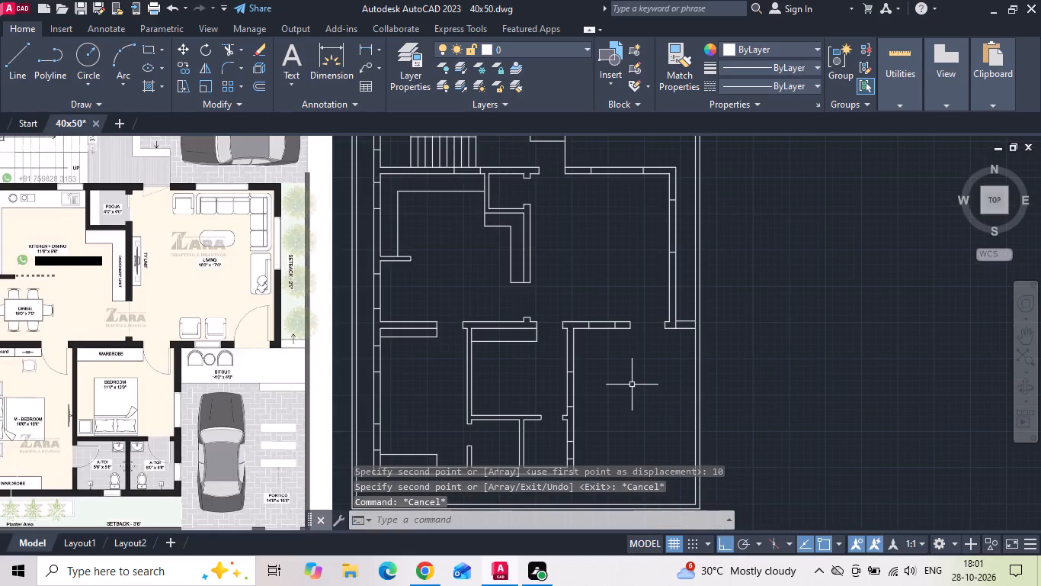
Draw a vertical line from the house's outer southeast corner south, past both faces of the south boundary wall.
middle_drag(588, 355, 594, 314)
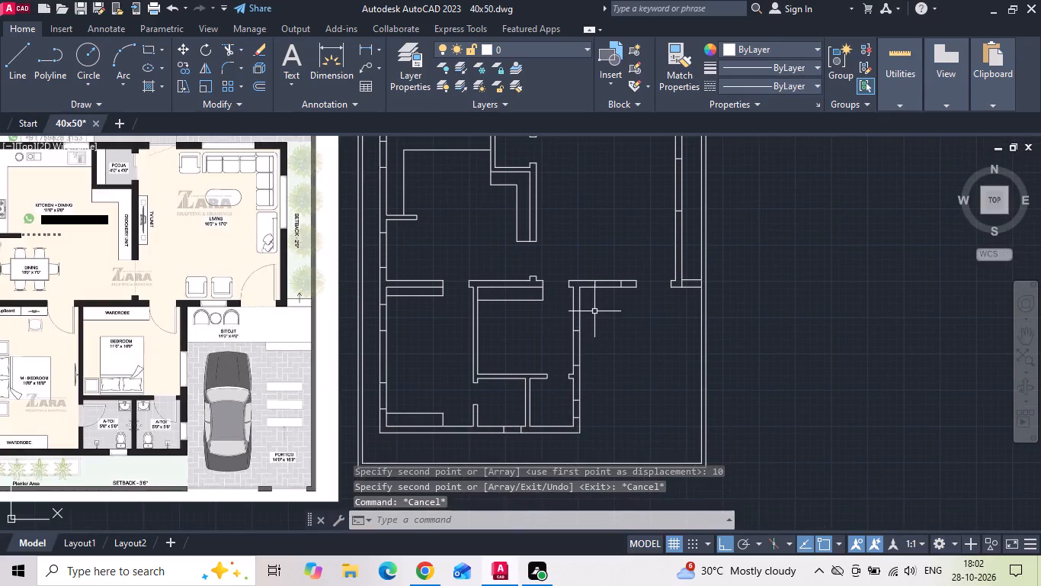
middle_drag(520, 379, 546, 324)
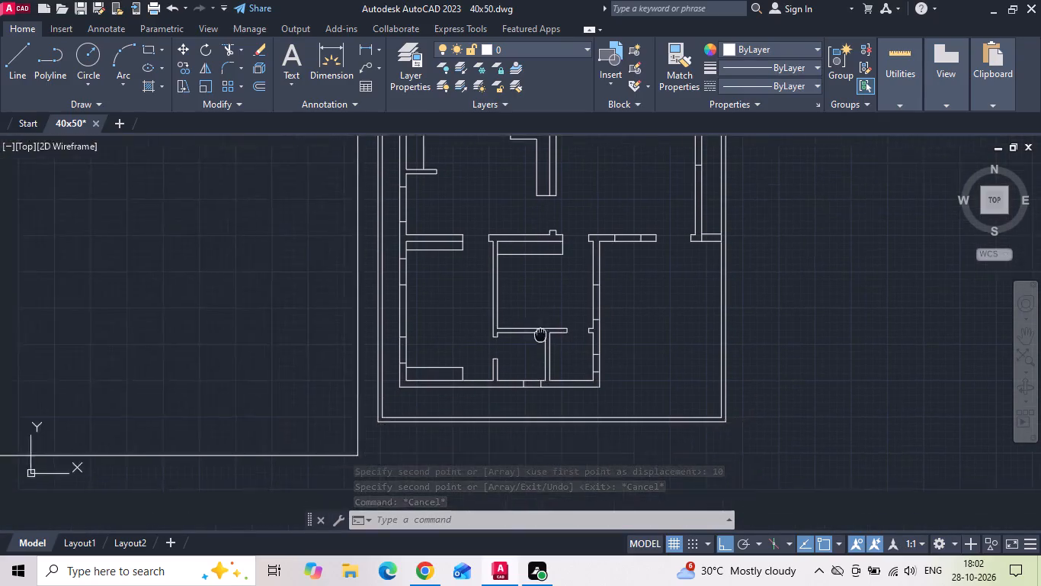
middle_drag(546, 324, 549, 319)
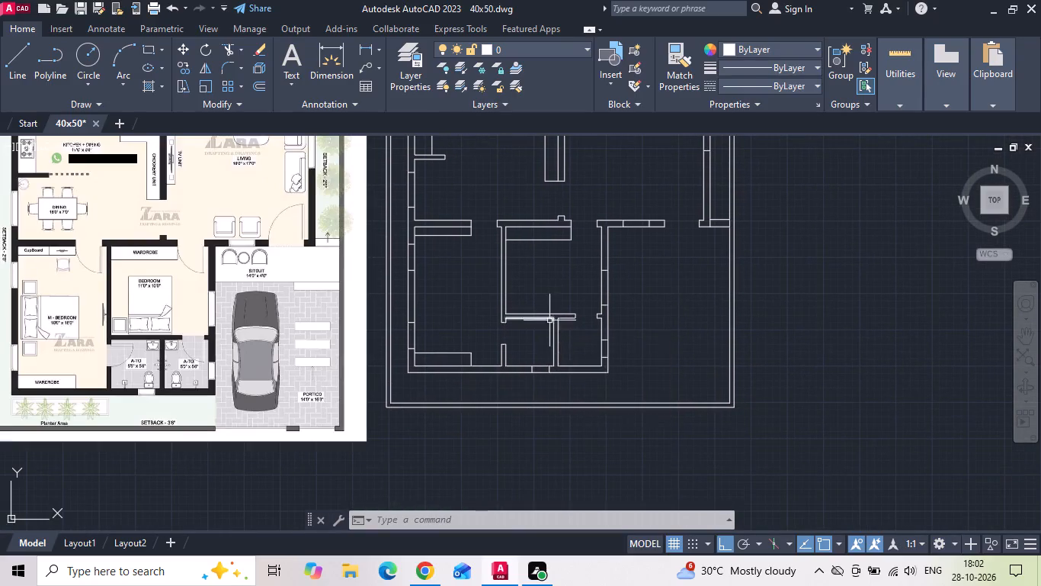
scroll(603, 427, up, 1)
key(l)
key(space)
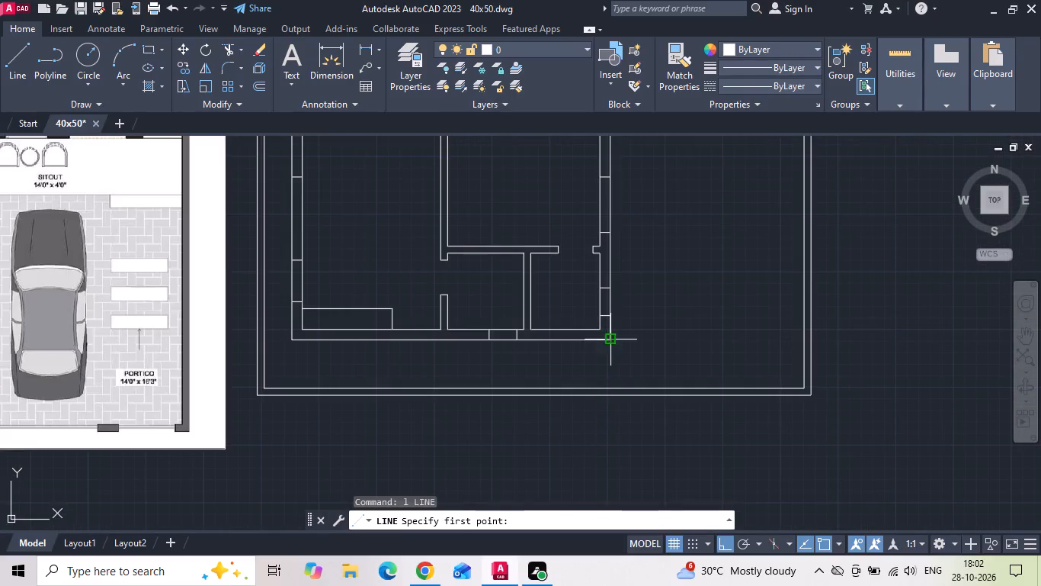
drag(607, 343, 611, 413)
click(613, 461)
key(Escape)
Measure the wide portico gate opening in the reference image, from the south boundary wall's end to the gate pillar.
scroll(693, 368, down, 1)
scroll(308, 404, up, 2)
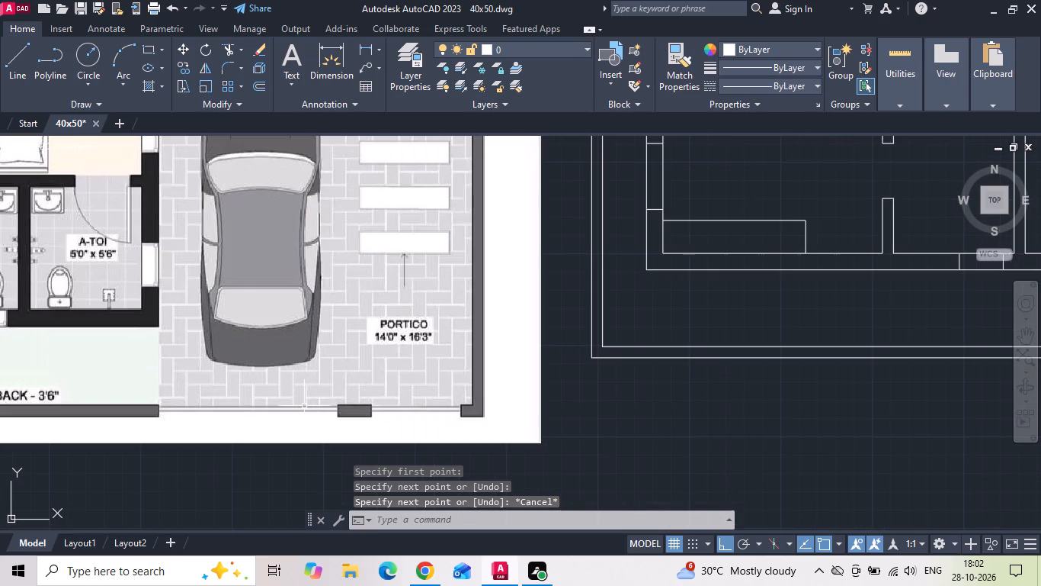
click(367, 52)
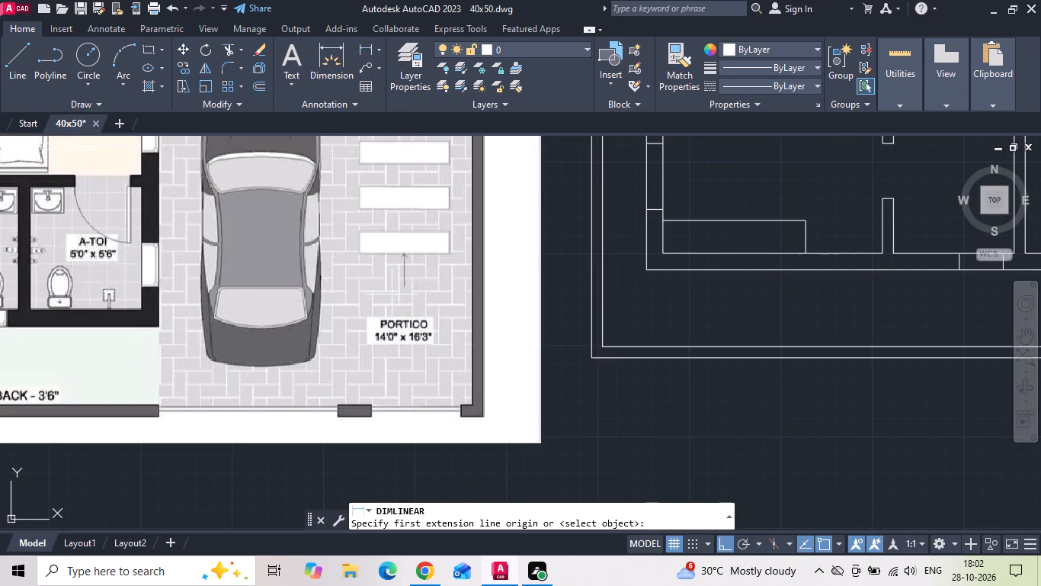
scroll(179, 436, down, 1)
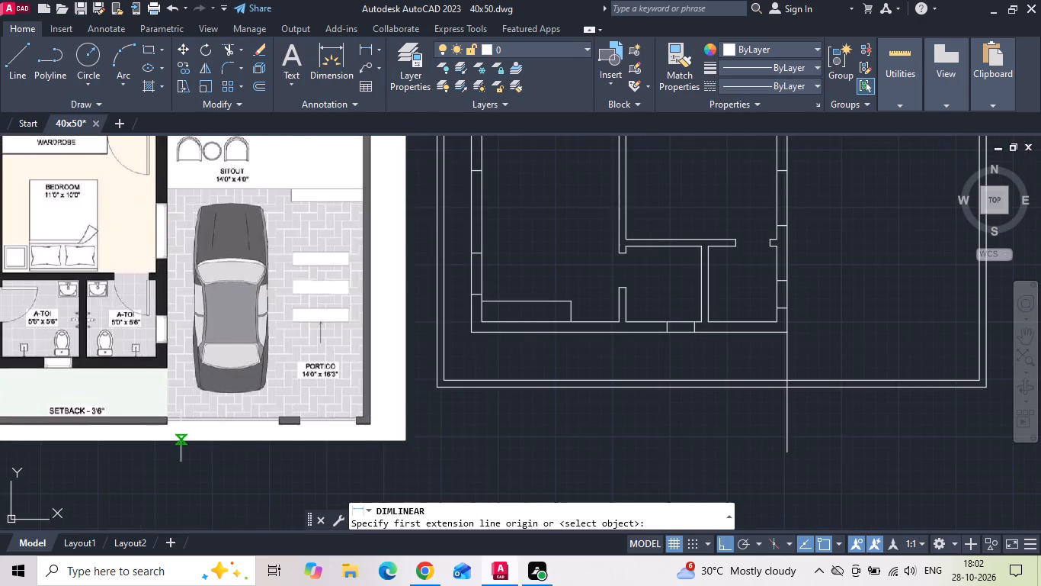
scroll(181, 436, down, 1)
scroll(183, 433, up, 3)
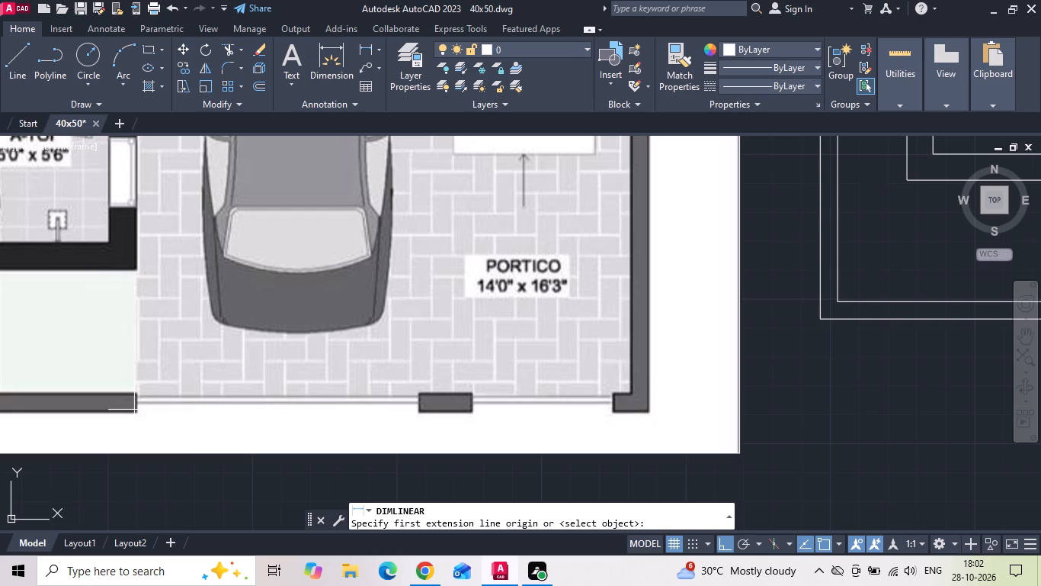
click(134, 411)
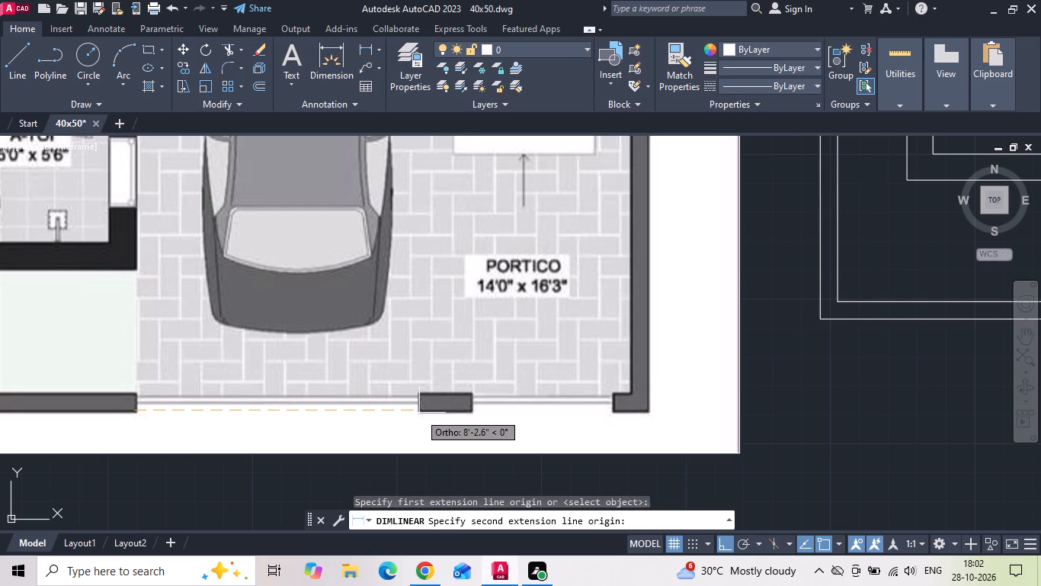
key(Escape)
Measure the small gate opening in the reference image, between the southeast corner return and the gate pillar.
key(space)
scroll(642, 414, up, 2)
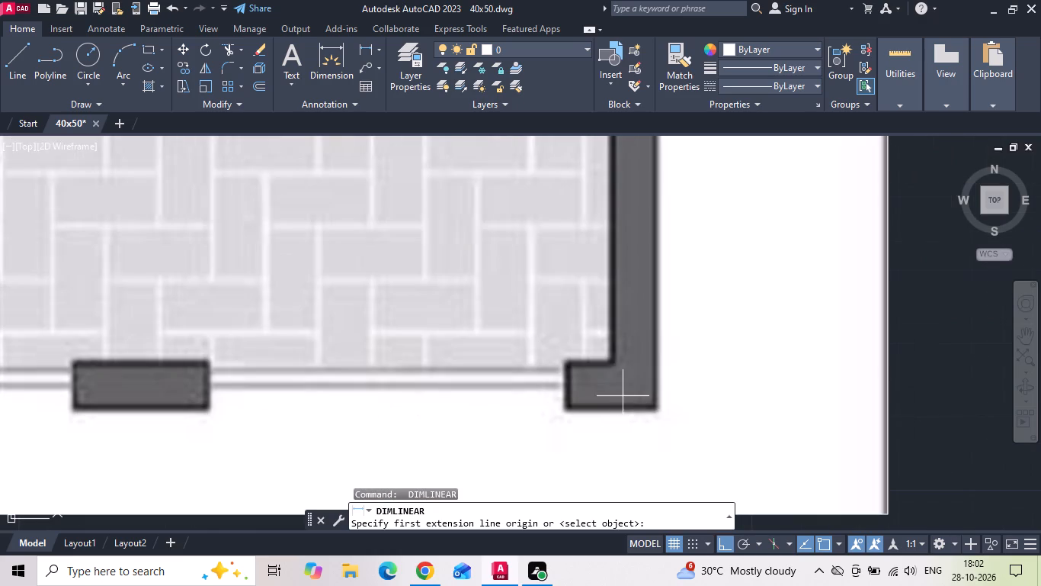
click(567, 365)
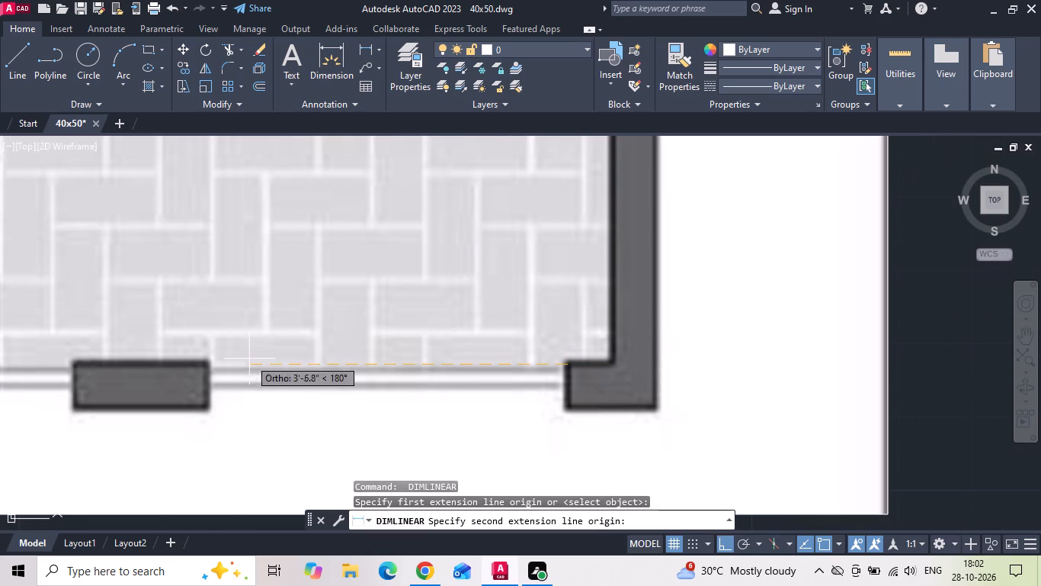
key(Escape)
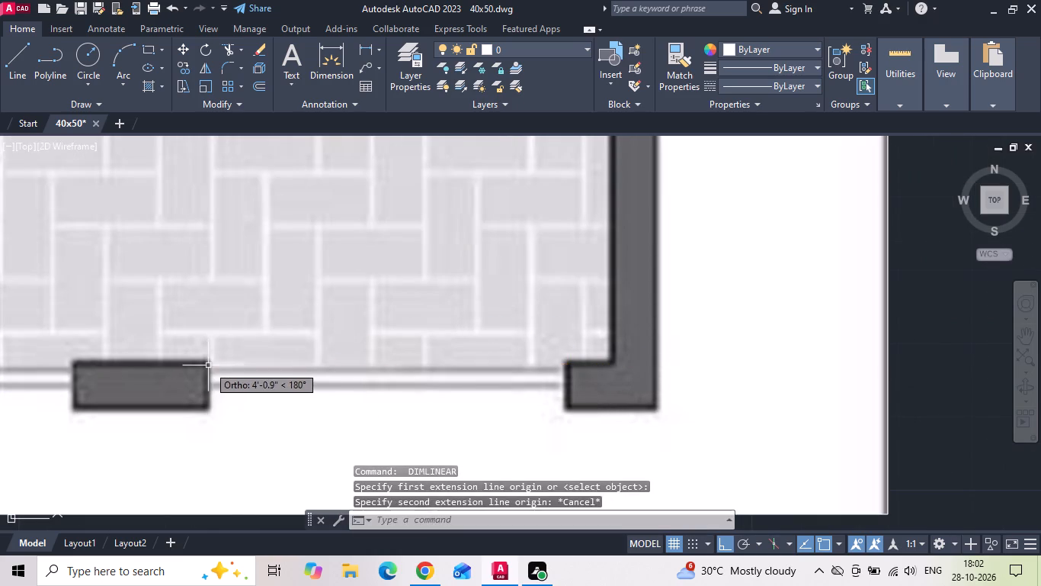
Explode the outer boundary wall rectangle into separate lines.
scroll(222, 354, down, 5)
scroll(723, 332, up, 1)
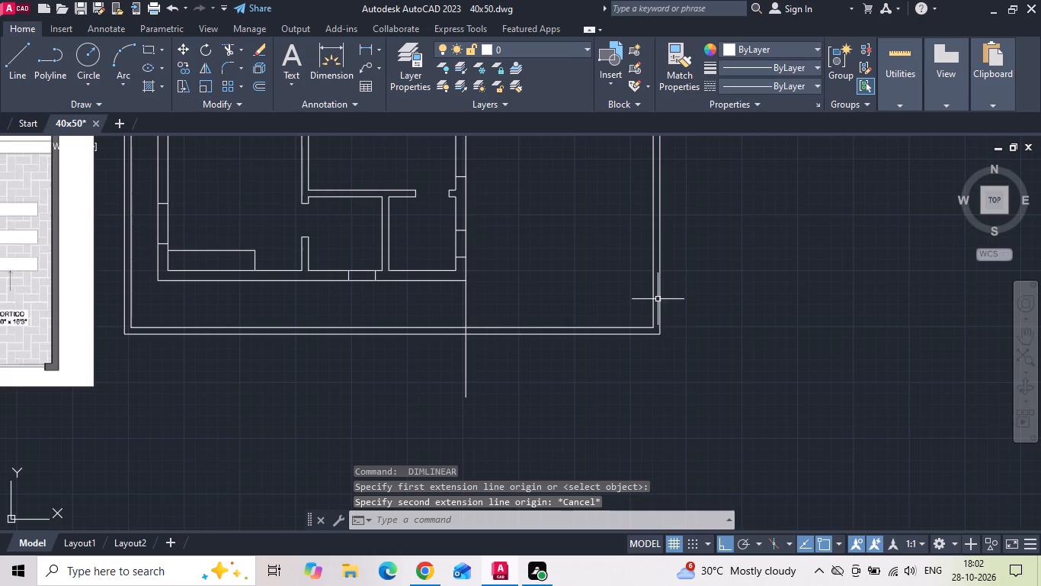
click(659, 298)
text(x)
key(space)
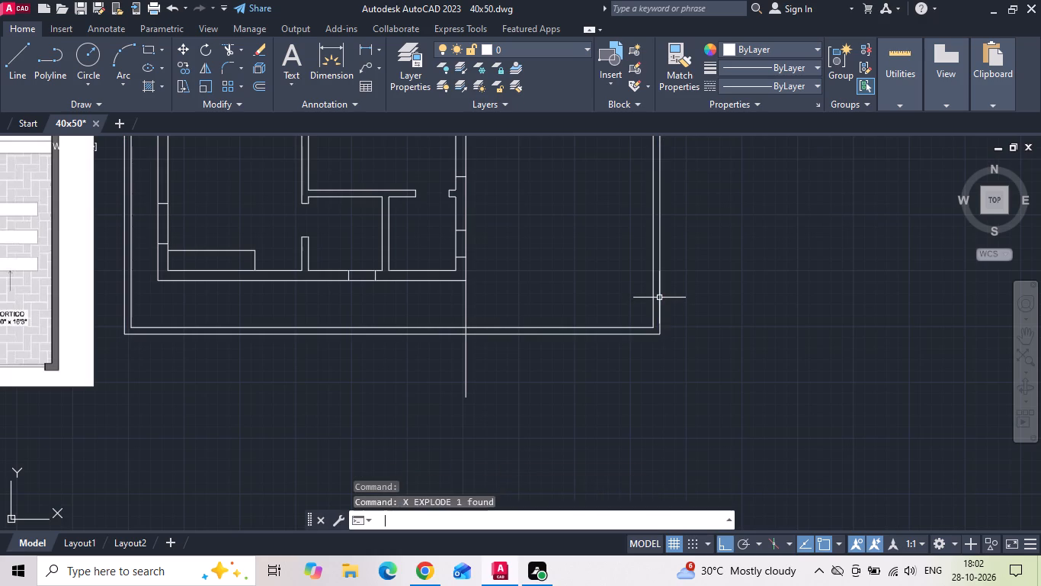
Copy the outer east boundary line 12" and 5' to the west.
click(659, 298)
right_click(690, 275)
click(705, 295)
drag(721, 298, 677, 296)
text(12)
key(space)
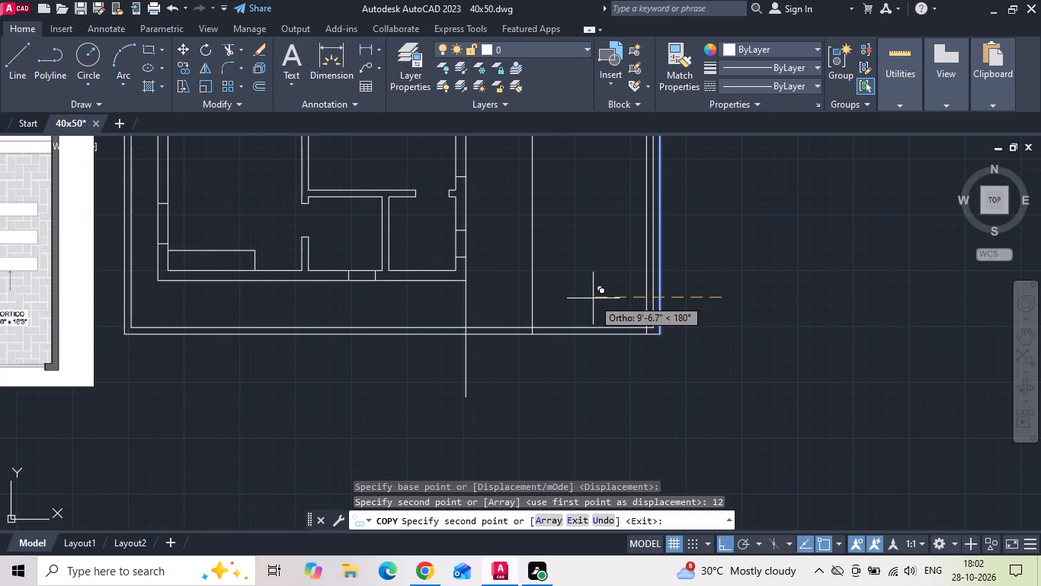
text(5')
key(Return)
key(Escape)
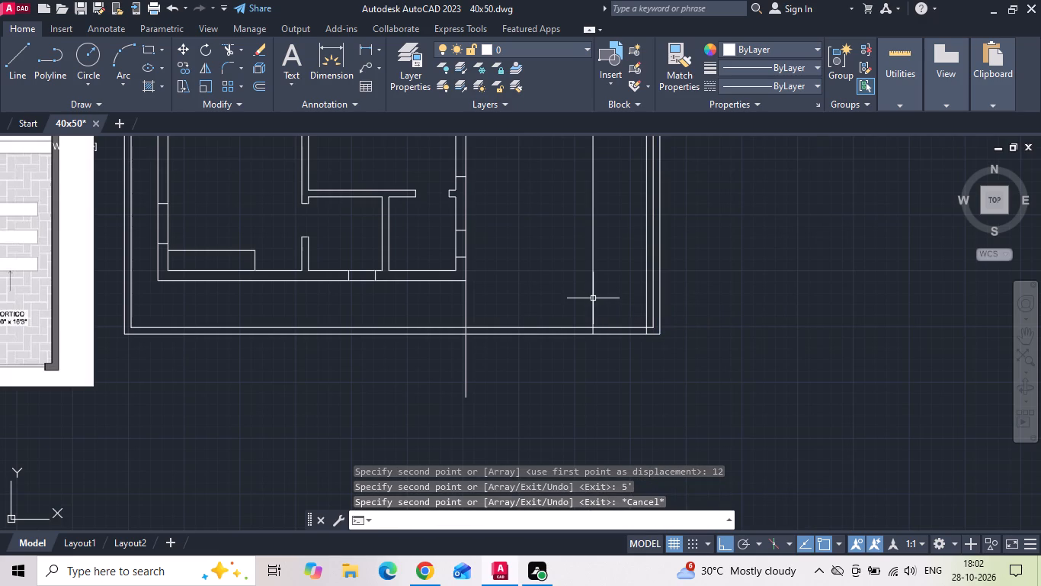
Trim the two copied lines north of the south boundary wall and the wall faces between them, leaving the small gate opening.
text(tr)
key(space)
key(space)
scroll(642, 308, up, 1)
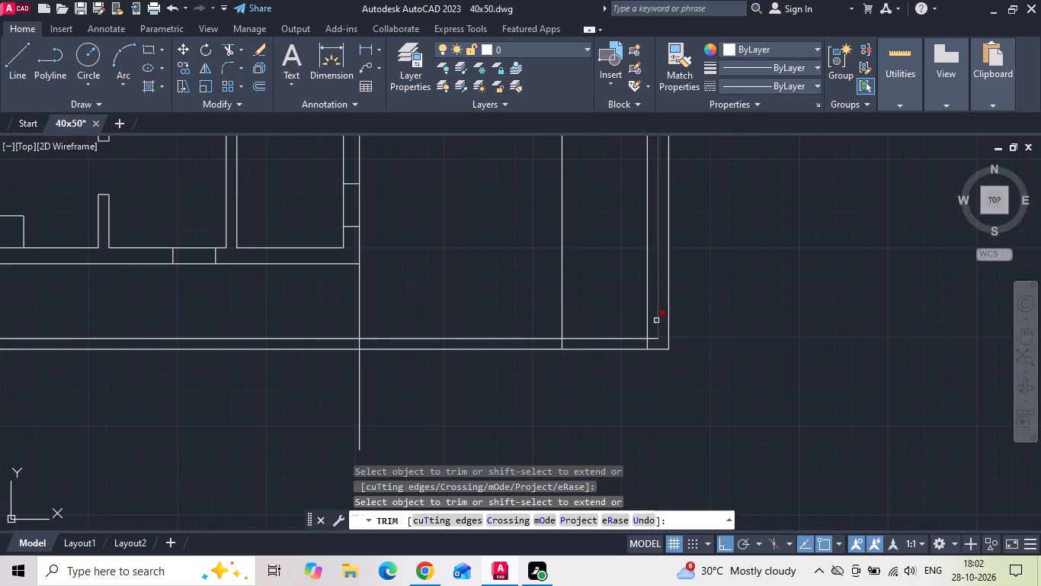
click(647, 320)
drag(627, 301, 479, 275)
drag(561, 307, 567, 389)
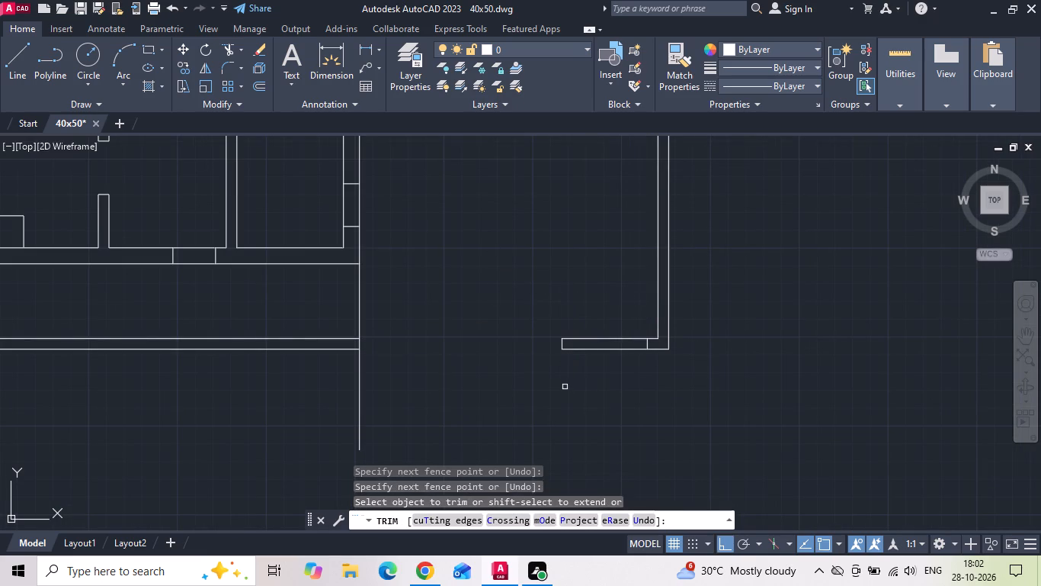
key(ctrl+z)
drag(588, 374, 588, 269)
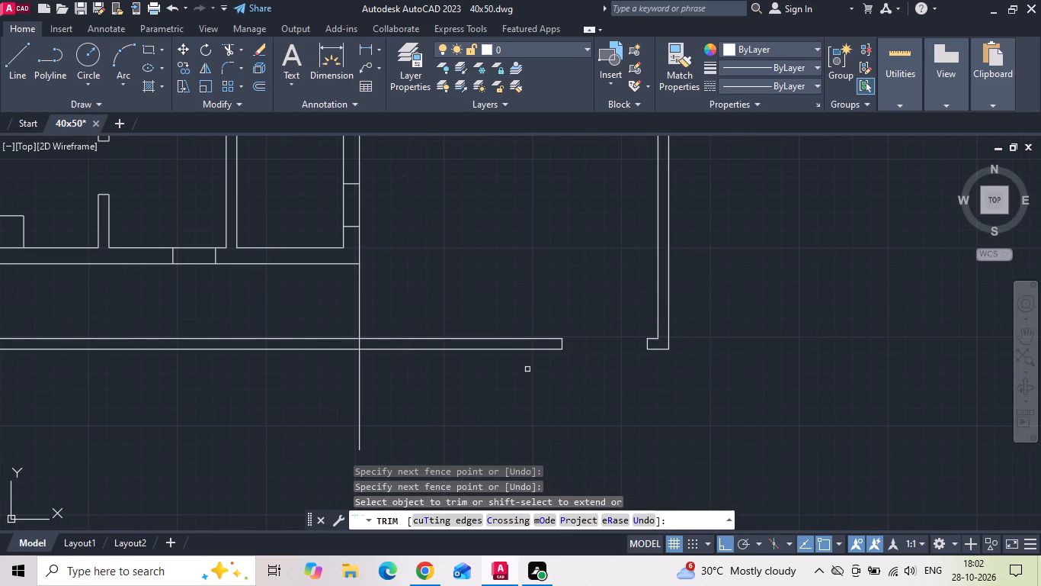
Trim the vertical line from the house's southeast corner on both sides of the south boundary wall, keeping only the part within the wall.
drag(344, 312, 423, 293)
drag(400, 385, 317, 398)
scroll(583, 386, down, 2)
key(Escape)
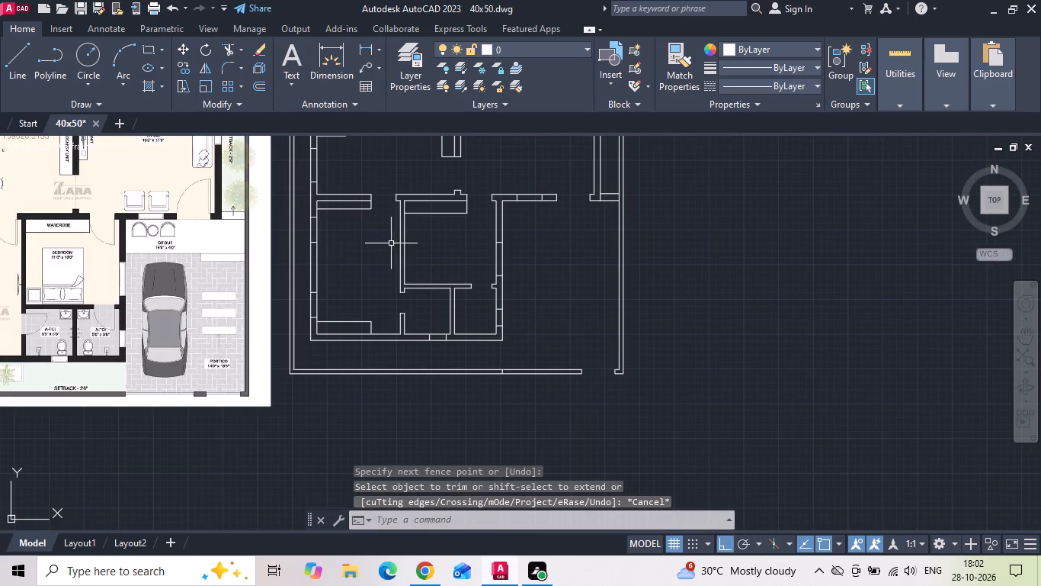
Measure the width of the gate pillar in the reference plan's south boundary wall with a linear dimension.
scroll(212, 379, up, 3)
middle_drag(192, 385, 200, 360)
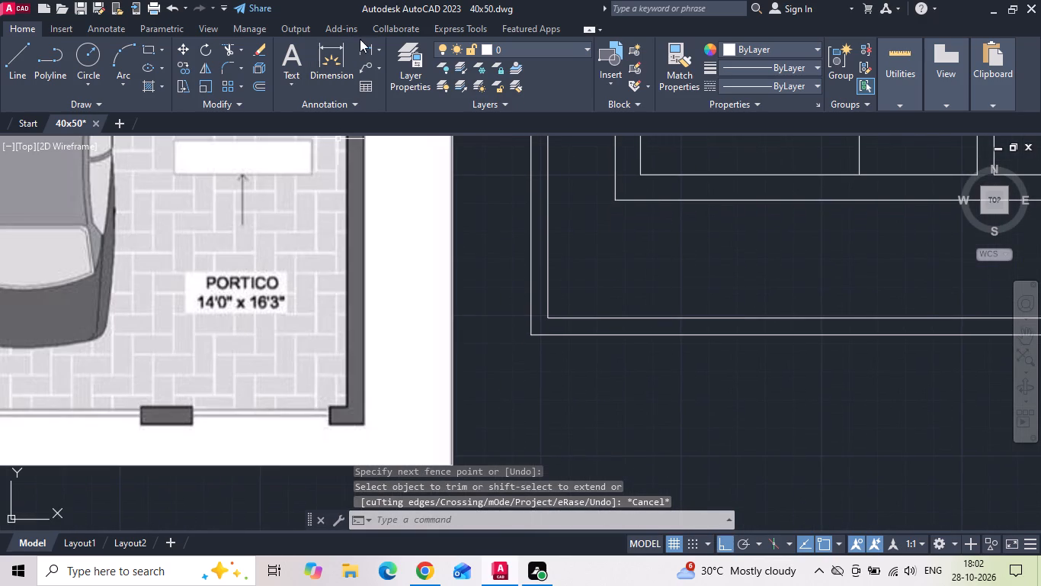
click(363, 48)
scroll(135, 430, up, 1)
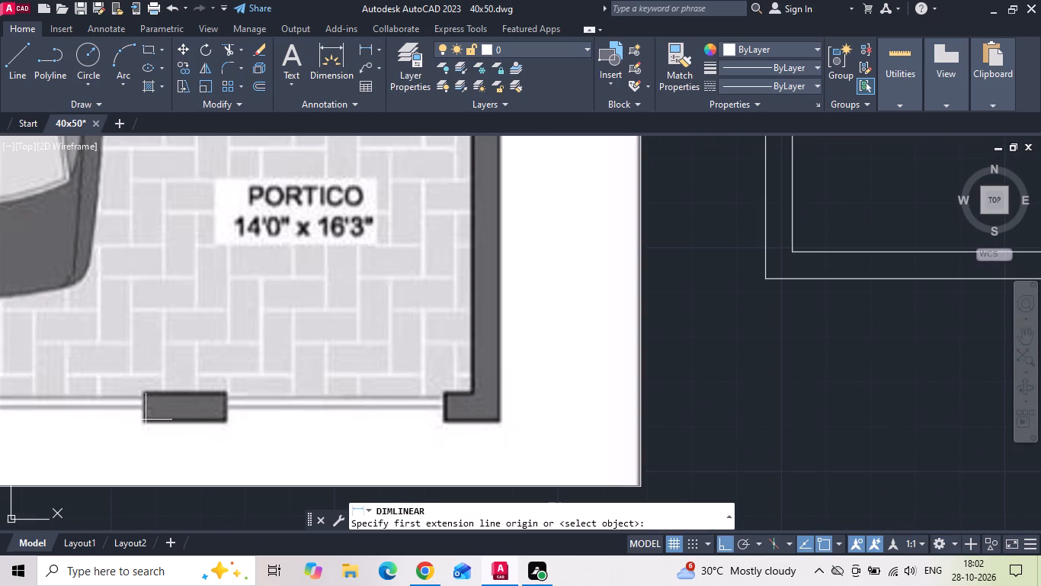
click(146, 420)
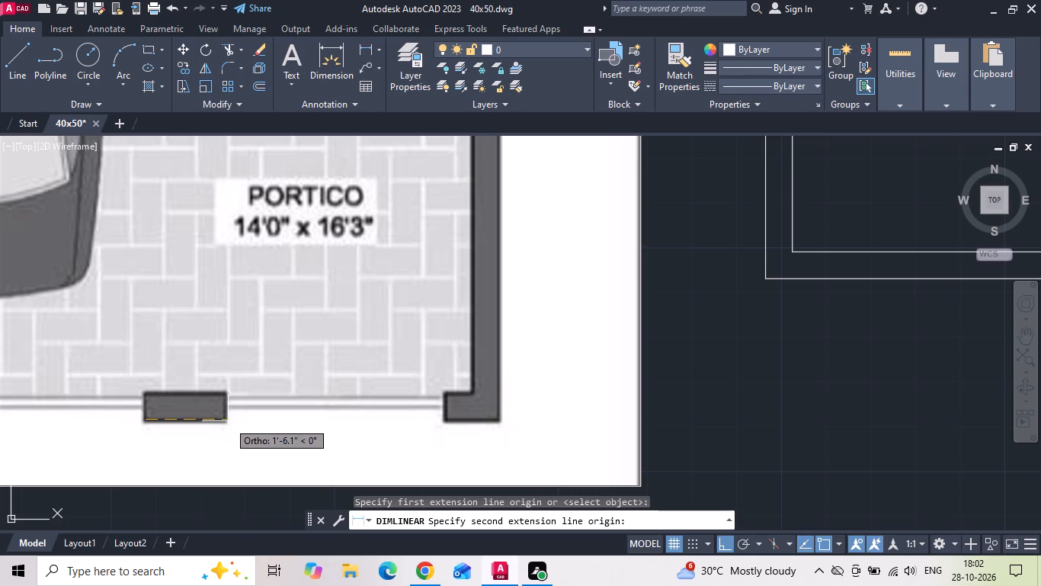
key(Escape)
Copy the wall end line on the west side of the small gate opening 1'6" to the west.
scroll(186, 360, down, 2)
middle_drag(792, 357, 314, 355)
scroll(782, 341, up, 2)
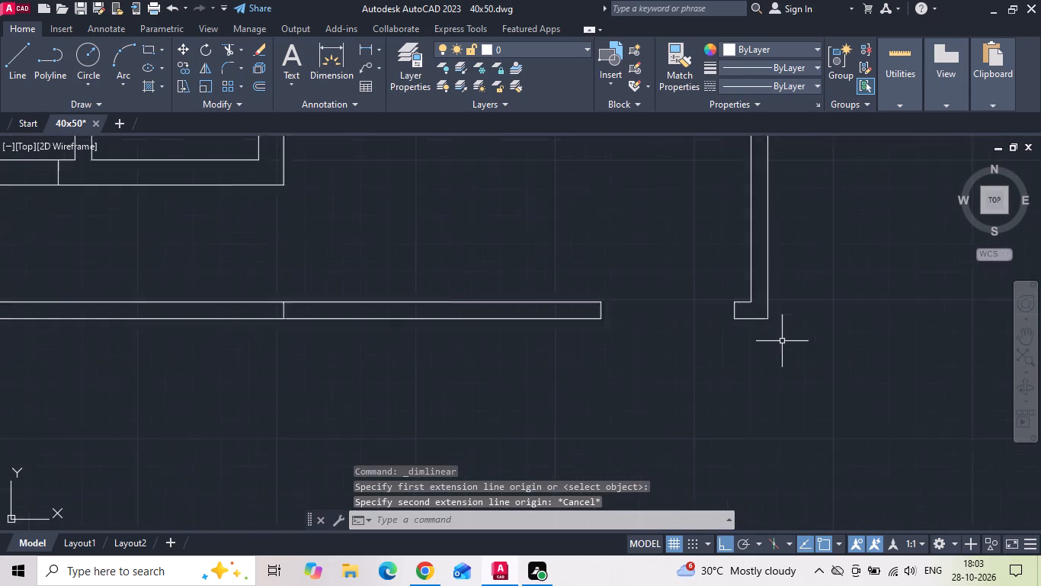
scroll(548, 306, up, 1)
drag(493, 291, 466, 292)
click(439, 285)
right_click(438, 285)
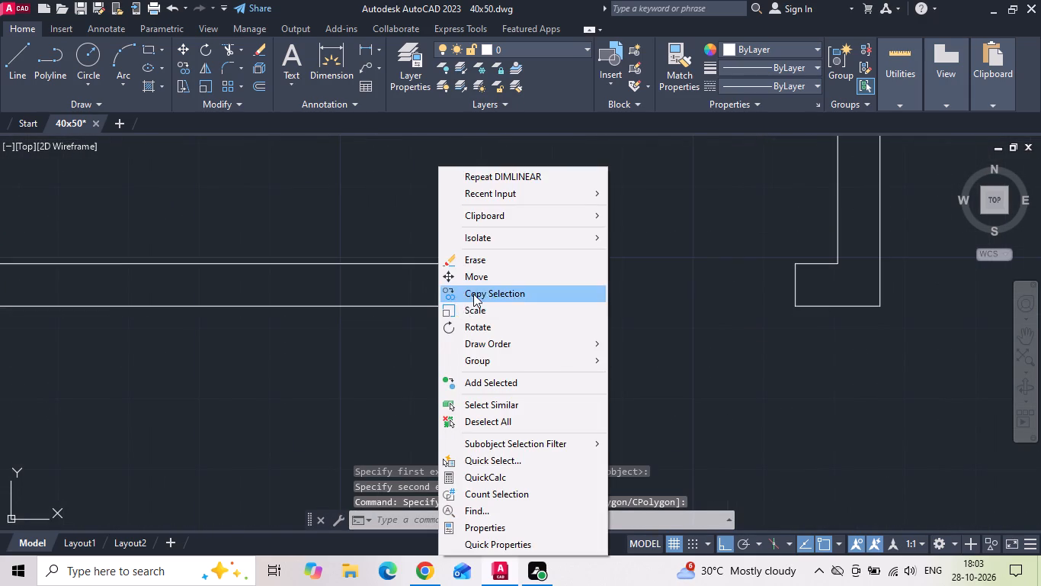
click(473, 294)
drag(565, 348, 502, 354)
key(1)
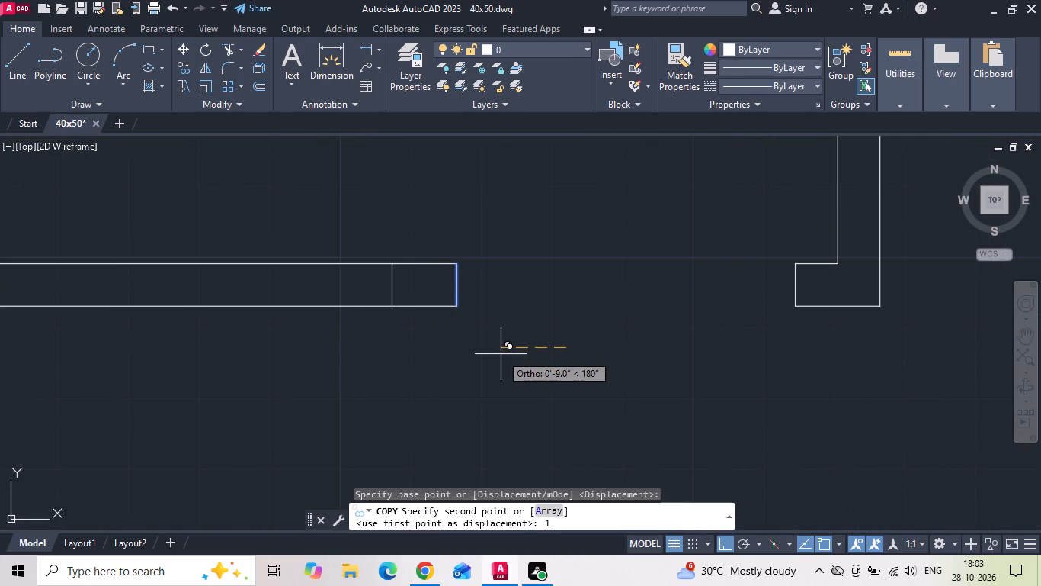
key(apostrophe)
key(6)
key(space)
key(Escape)
Trim both south boundary wall faces between the house-corner line and the new pillar line, creating the main gate opening.
scroll(501, 354, down, 2)
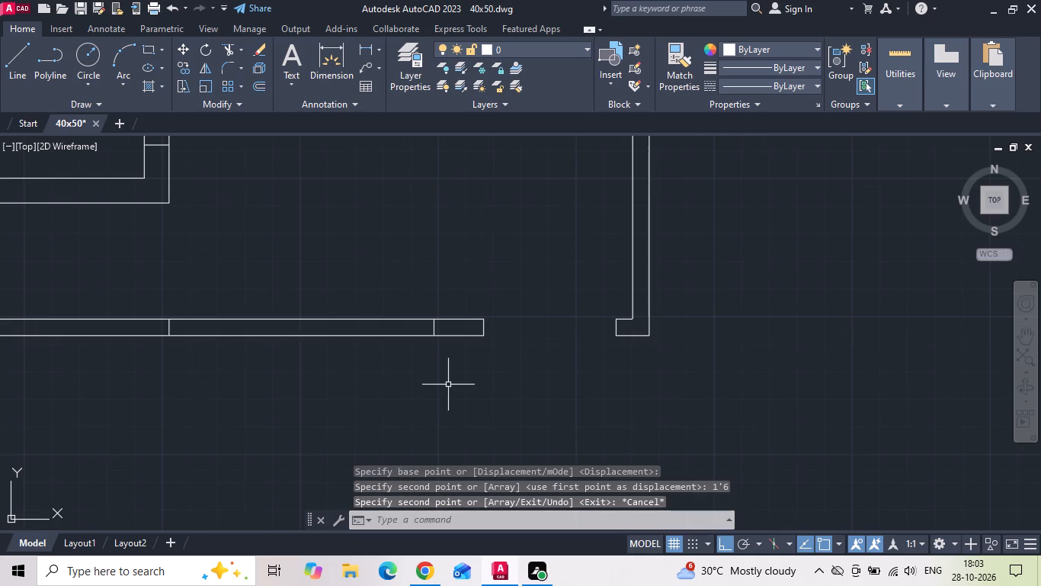
key(t)
key(r)
key(space)
drag(333, 388, 352, 309)
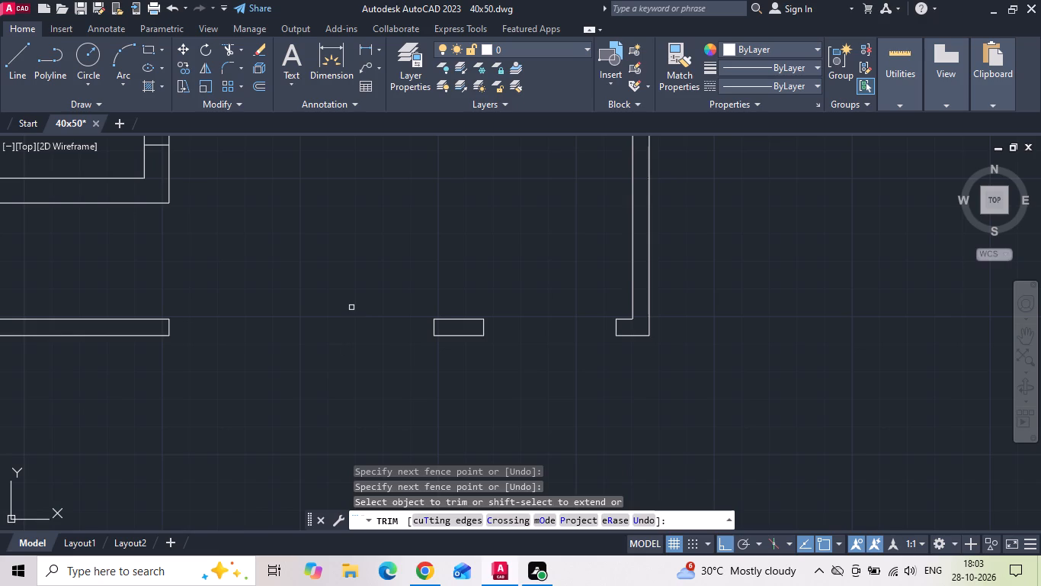
Save the drawing.
key(ctrl+s)
Draw a horizontal line across the main gate opening, from the wall end's midpoint to the gate pillar.
scroll(359, 320, down, 4)
scroll(117, 317, up, 3)
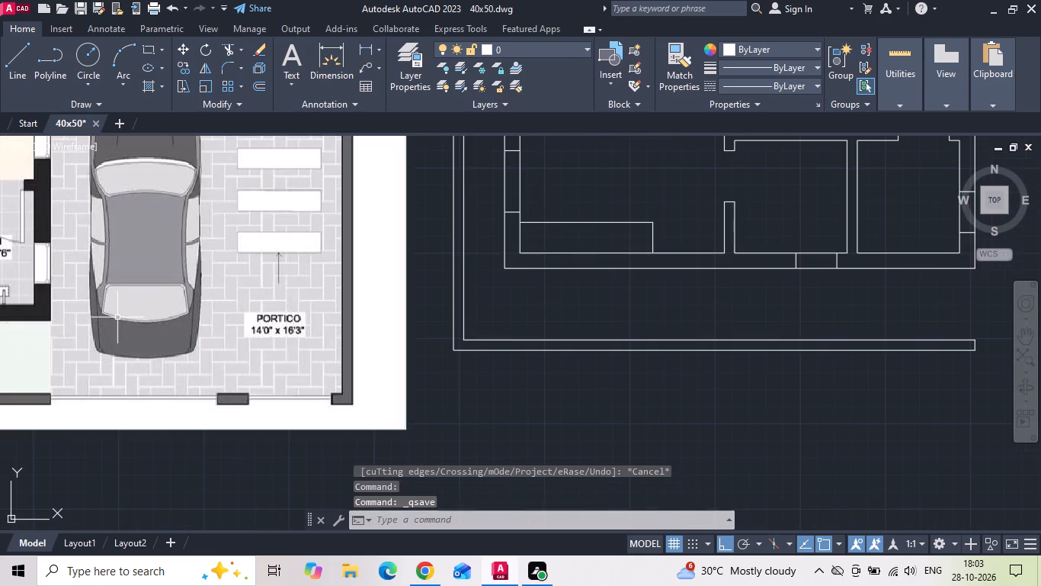
scroll(70, 356, down, 1)
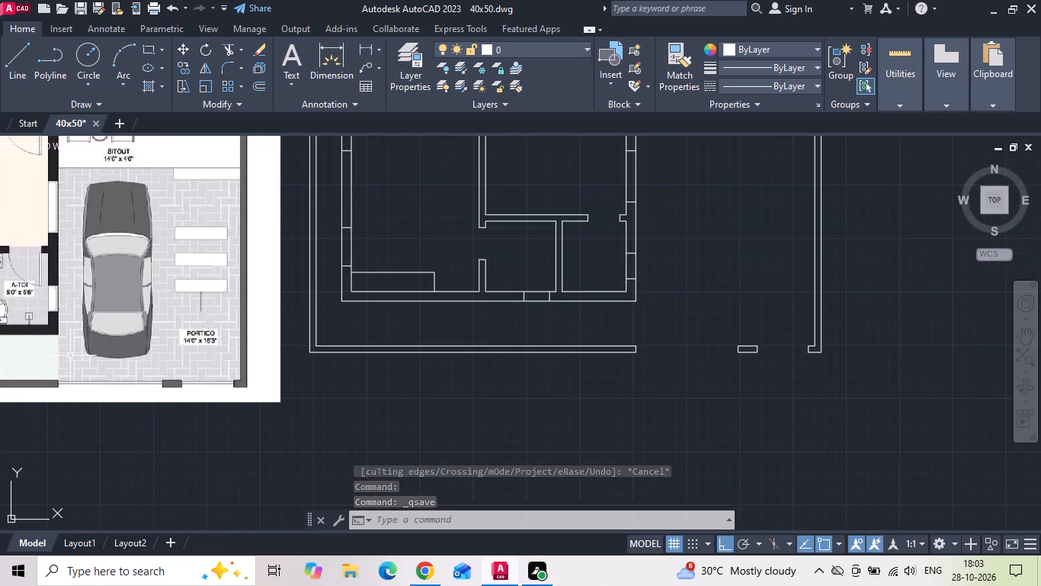
scroll(774, 342, up, 2)
scroll(640, 378, up, 2)
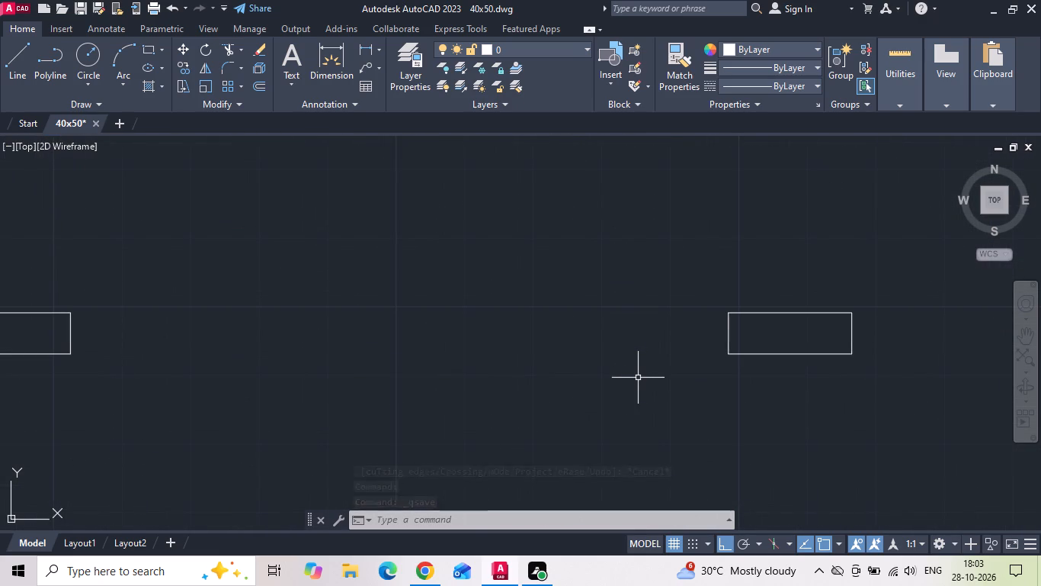
text(l)
key(space)
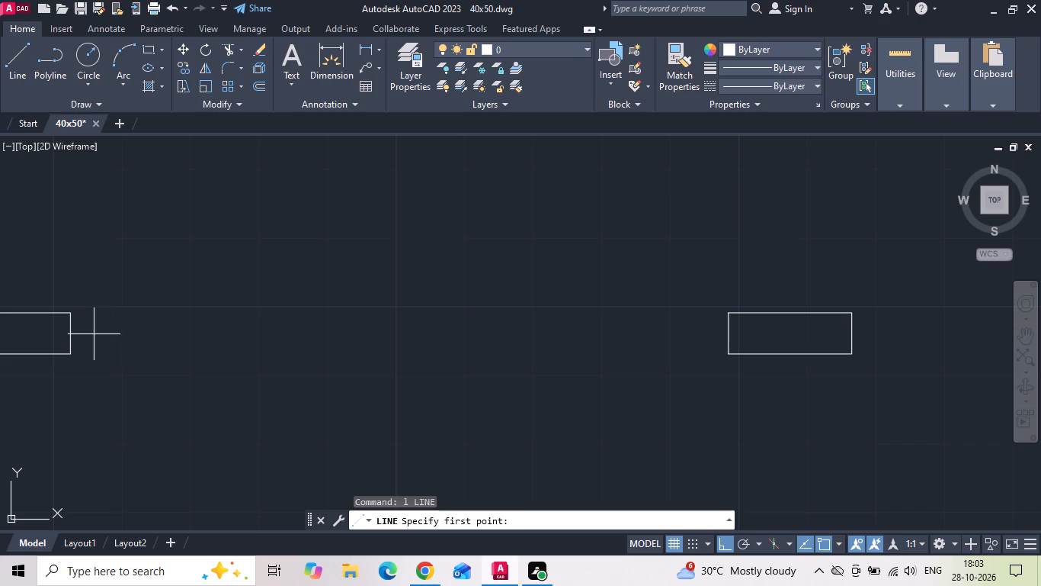
drag(69, 340, 77, 339)
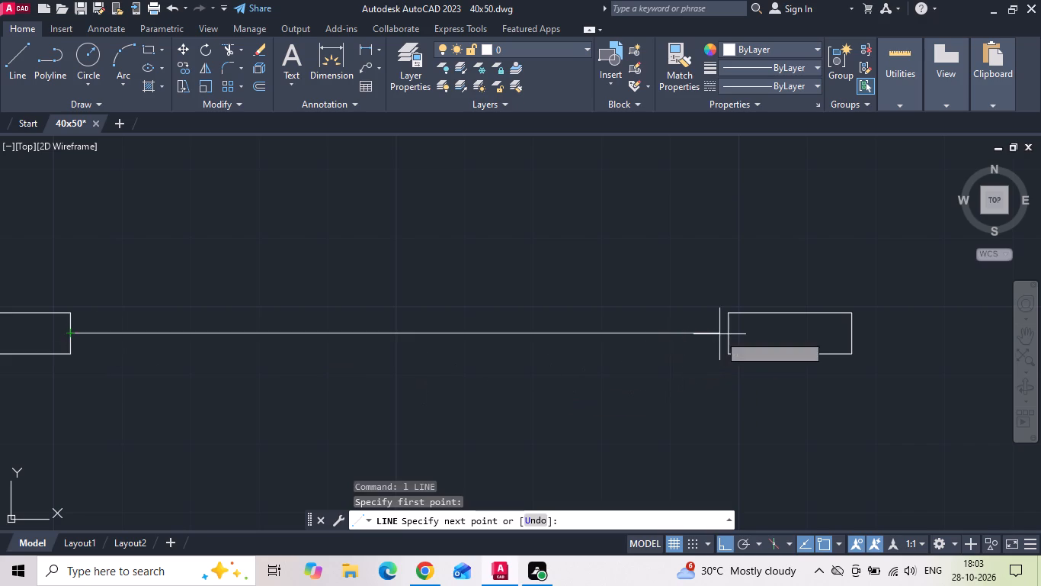
click(722, 333)
key(Escape)
Offset the main gate centre line 1" to the north and 1" to the south.
text(o)
key(space)
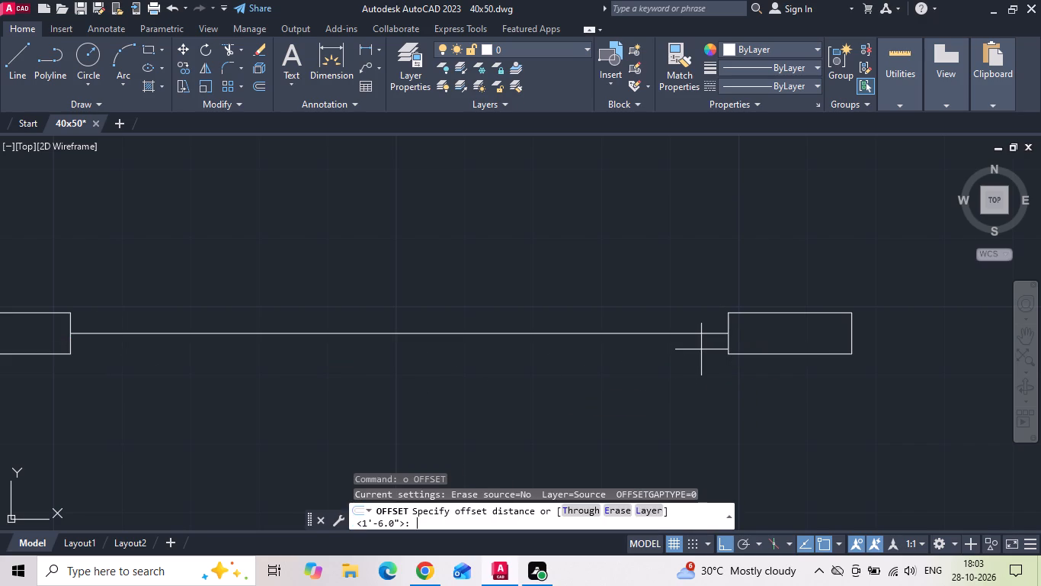
key(1)
key(space)
drag(502, 331, 501, 324)
click(506, 297)
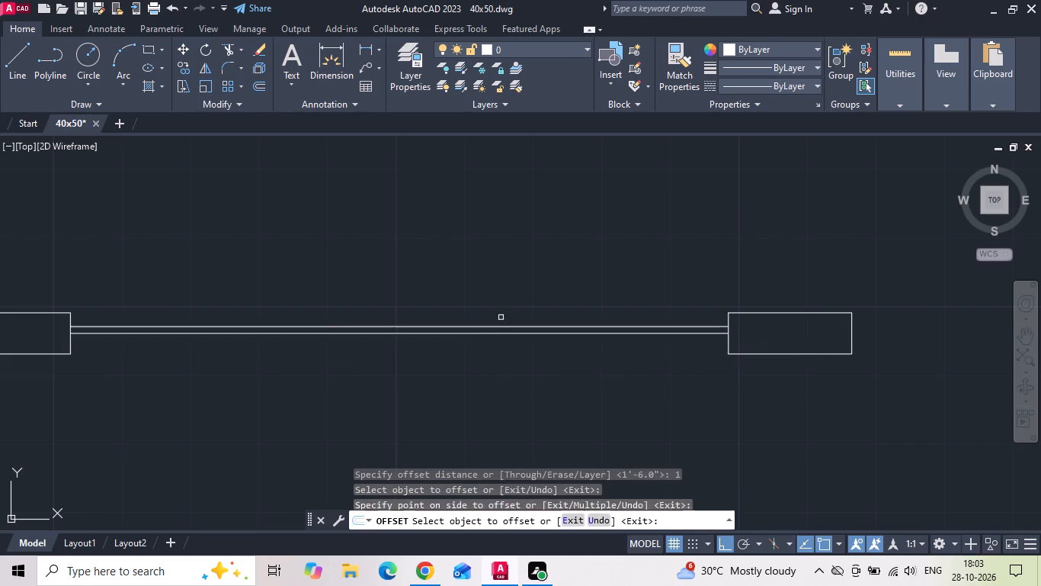
drag(476, 334, 465, 357)
click(460, 367)
key(Escape)
Erase the centre line of the main gate, keeping the two offset lines.
click(467, 336)
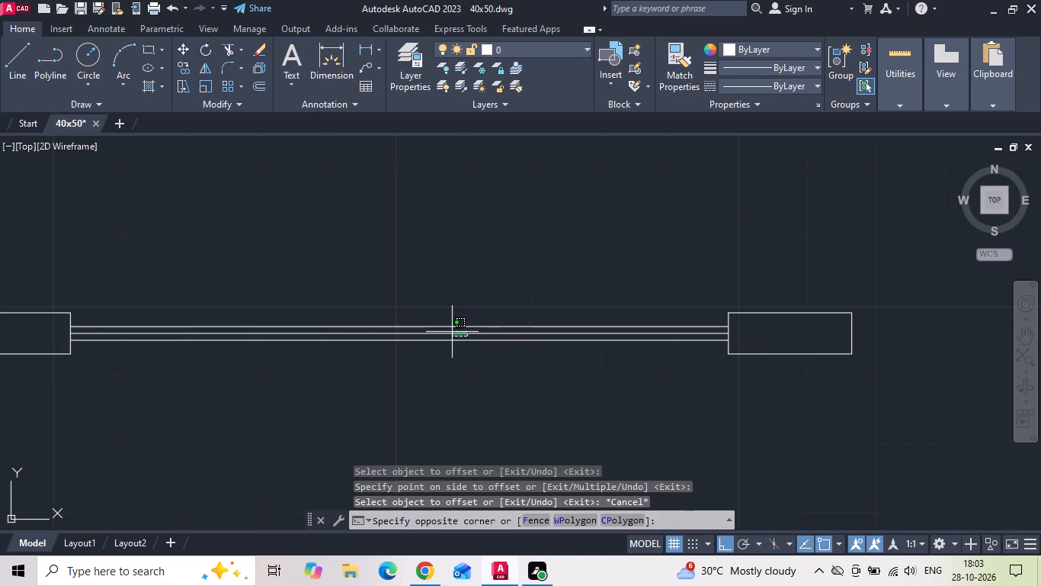
click(452, 332)
key(Delete)
Draw a horizontal line across the small gate opening, from the pillar's midpoint to the corner wall stub.
scroll(297, 361, down, 3)
scroll(418, 361, up, 2)
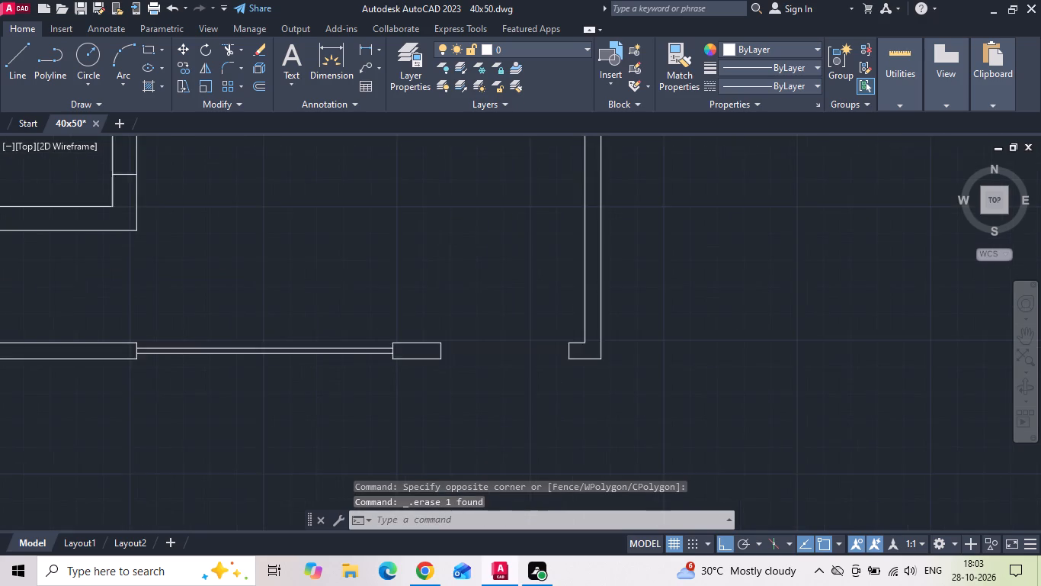
text(l)
key(space)
scroll(466, 349, up, 1)
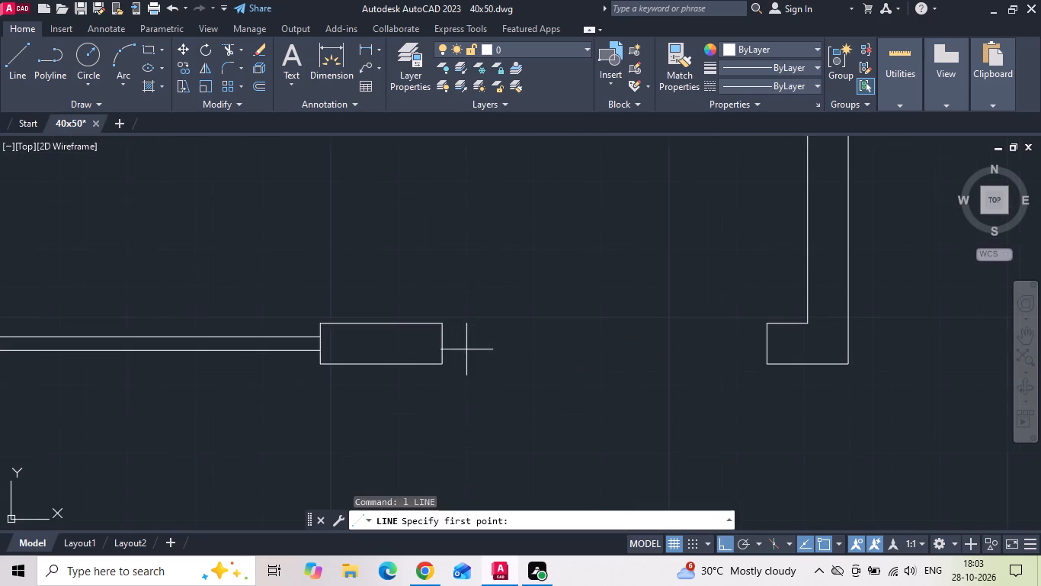
click(447, 341)
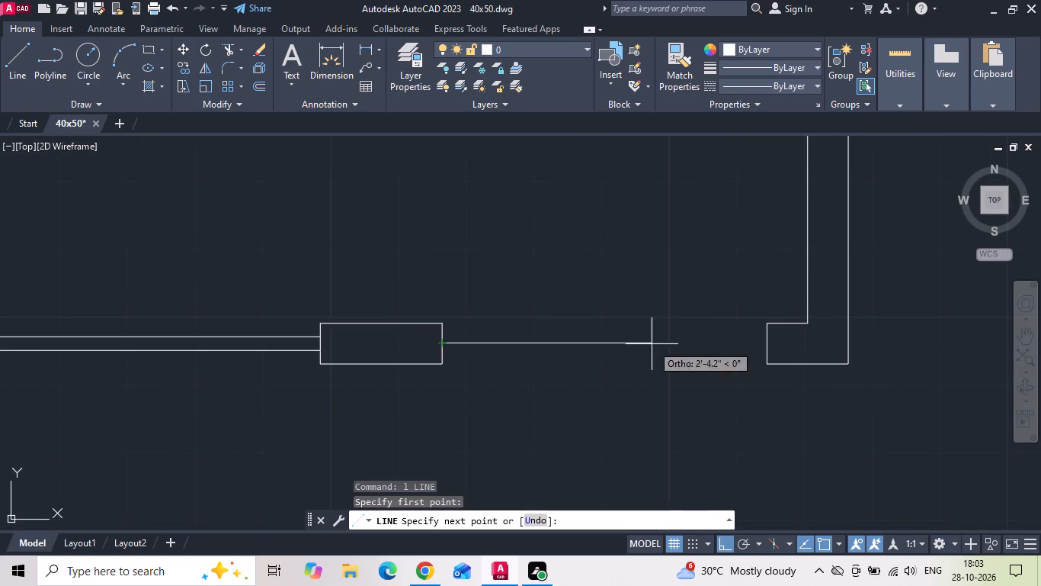
click(765, 344)
key(Escape)
Offset the small gate centre line 1" to the north and 1" to the south.
text(o 1)
key(space)
drag(607, 342, 607, 314)
click(607, 285)
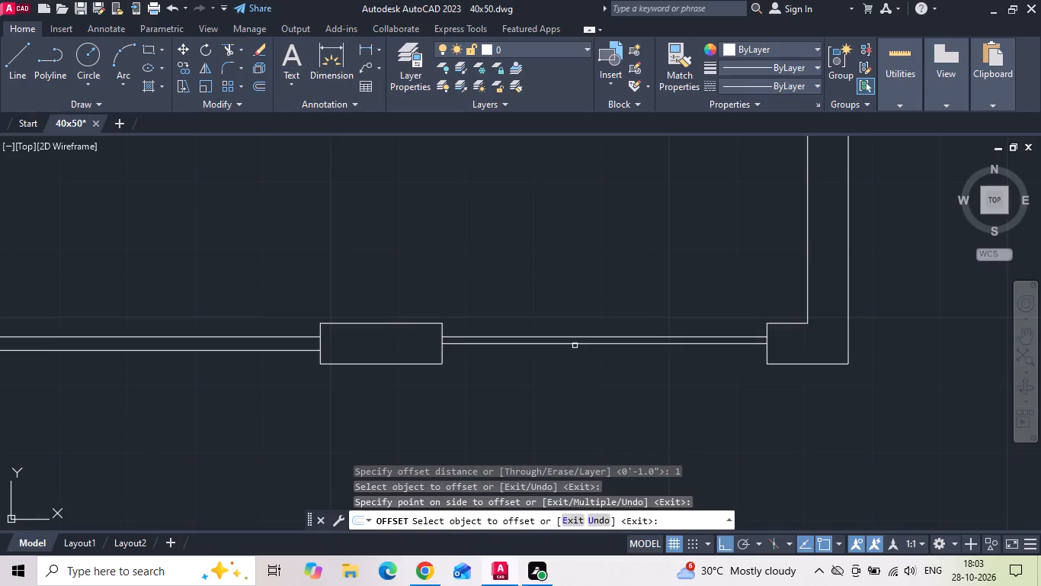
drag(575, 346, 571, 357)
click(569, 361)
key(Escape)
Erase the centre line of the small gate, keeping the two offset lines.
click(568, 344)
key(Delete)
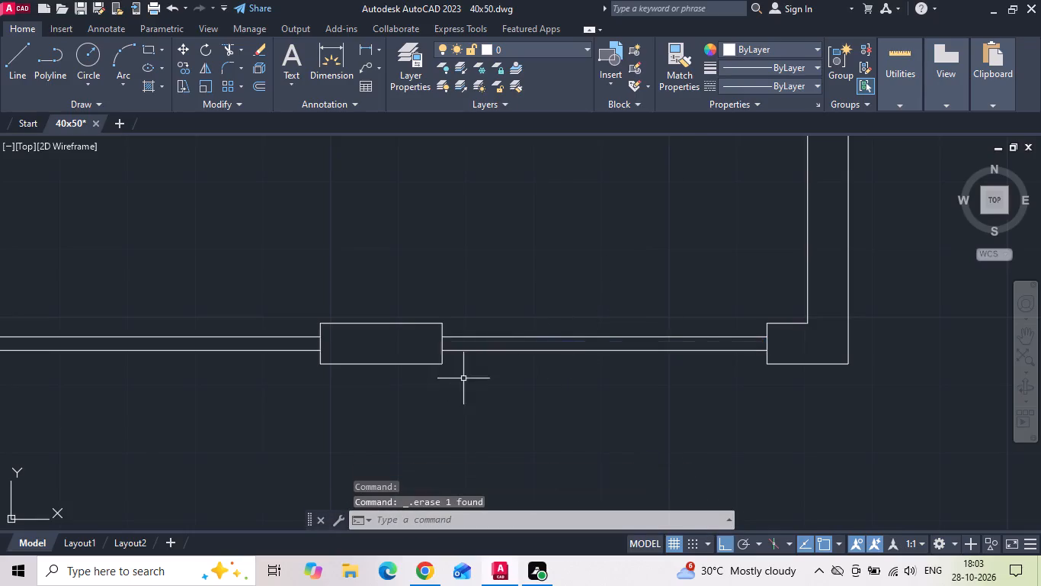
Save the drawing with both boundary gates drawn.
scroll(779, 328, down, 3)
scroll(681, 393, down, 2)
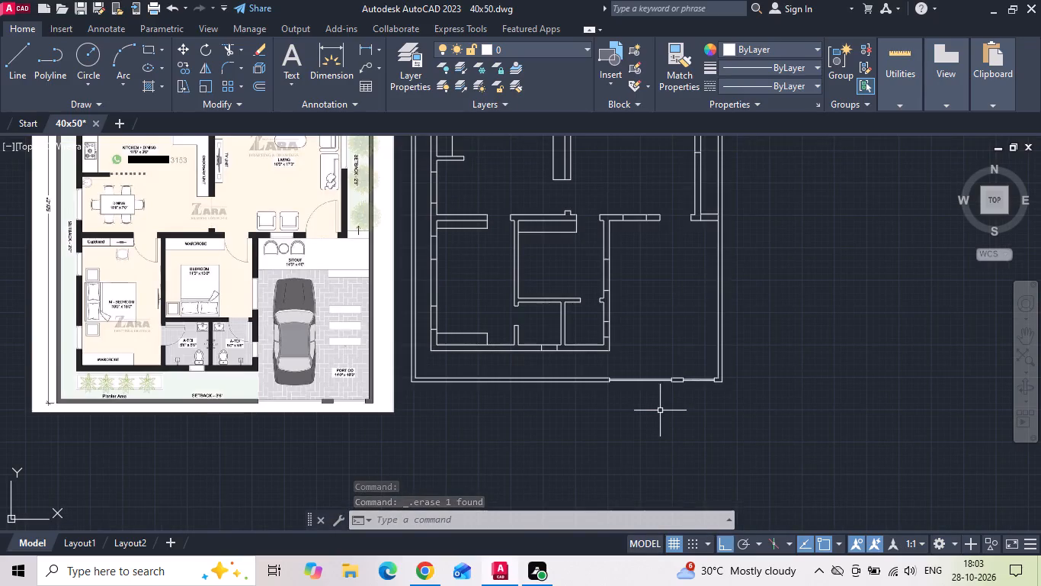
middle_drag(652, 411, 656, 450)
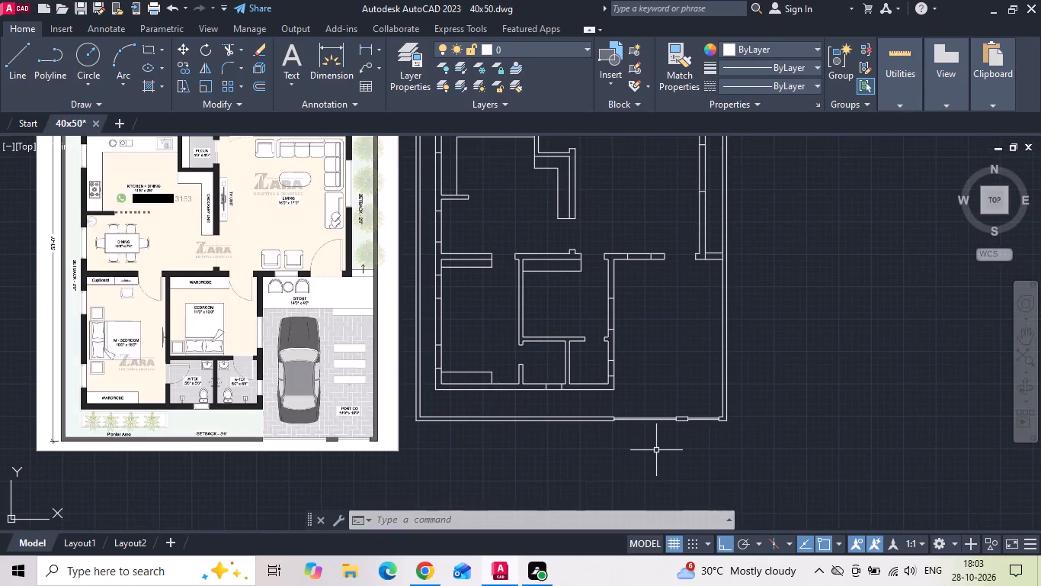
key(ctrl+s)
key(ctrl+s)
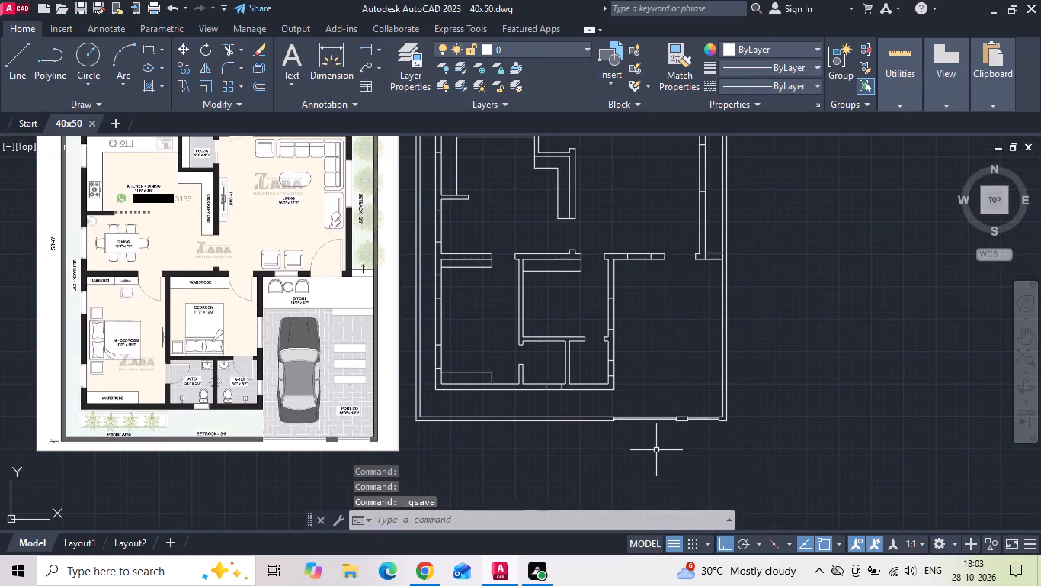
Insert the Door - Imperial block from the tool palettes into the bedroom beside the portico.
text(tp)
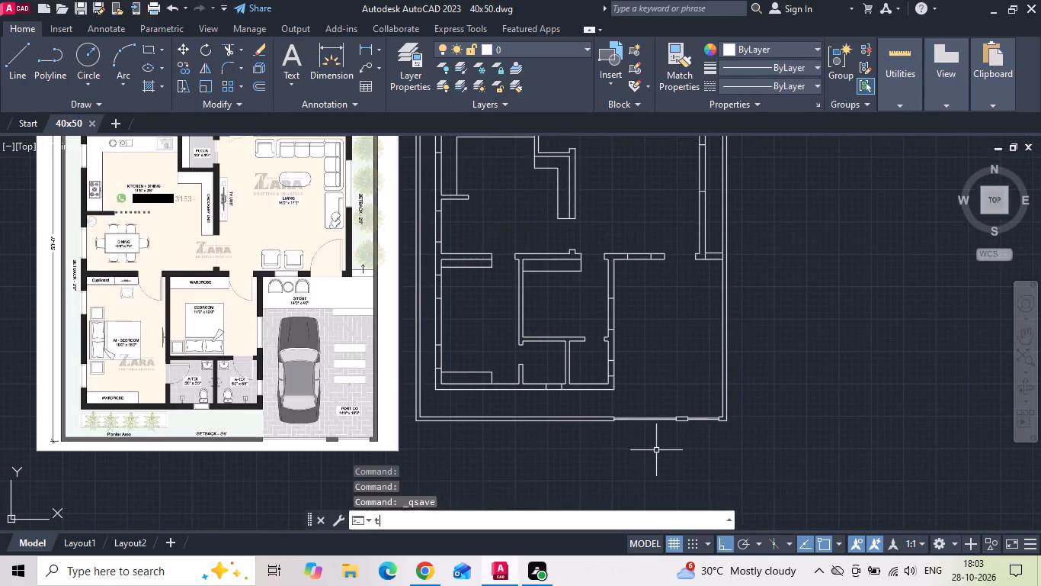
key(space)
drag(642, 163, 642, 163)
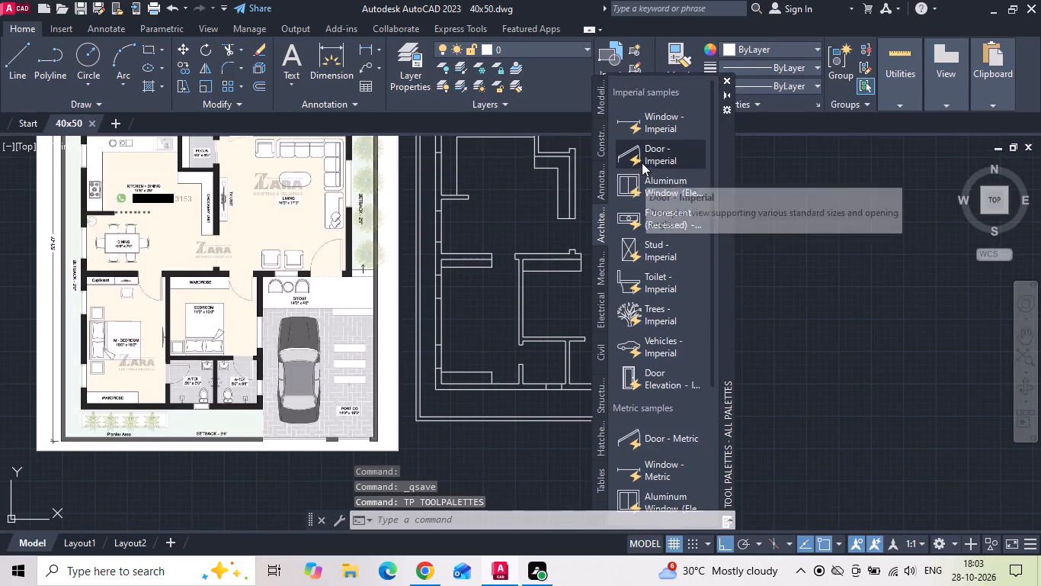
drag(642, 163, 581, 316)
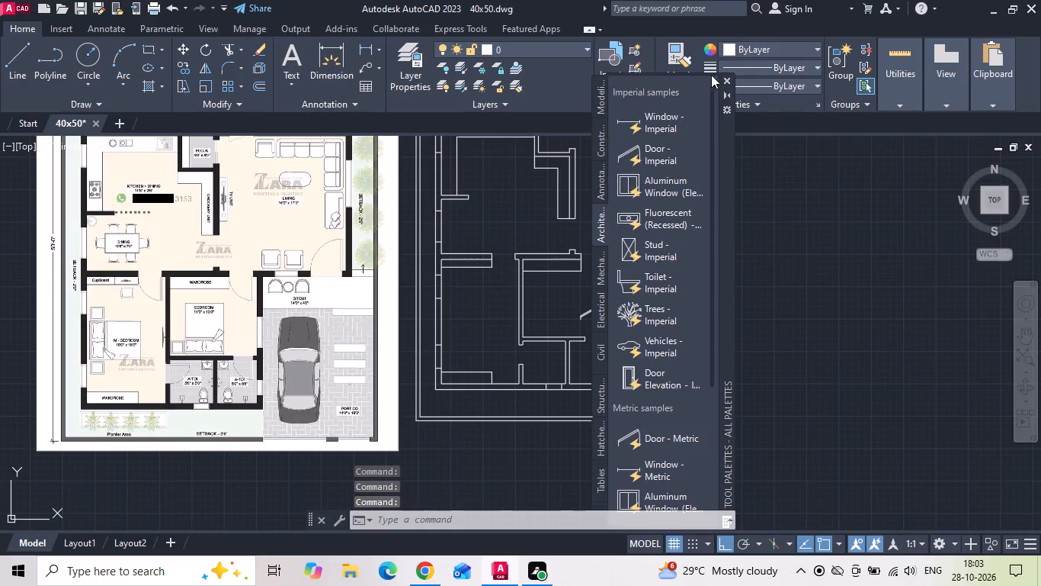
click(725, 80)
Rotate the inserted door block 180°.
scroll(596, 333, up, 2)
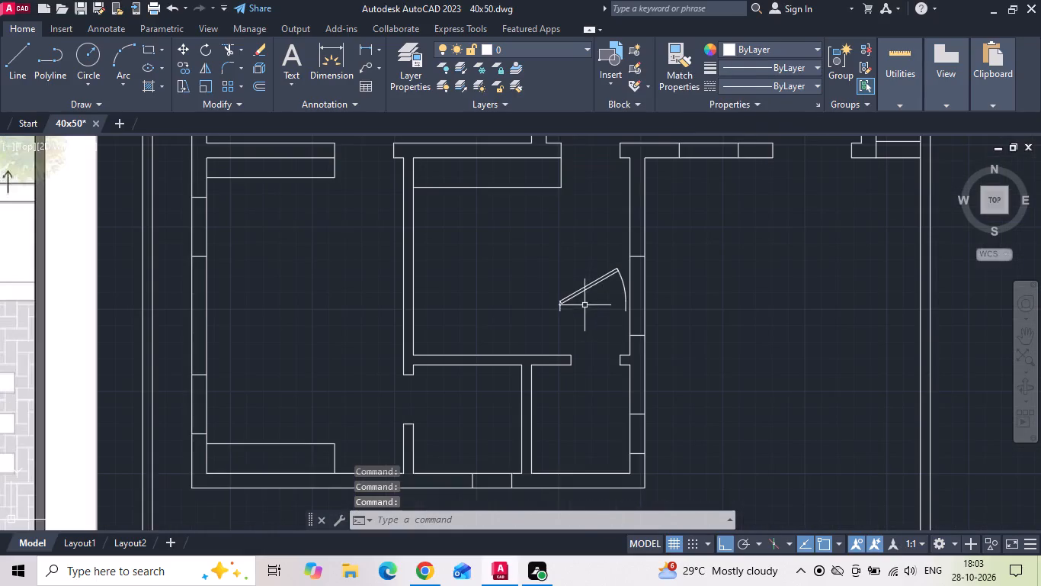
drag(585, 304, 581, 285)
click(572, 260)
right_click(572, 260)
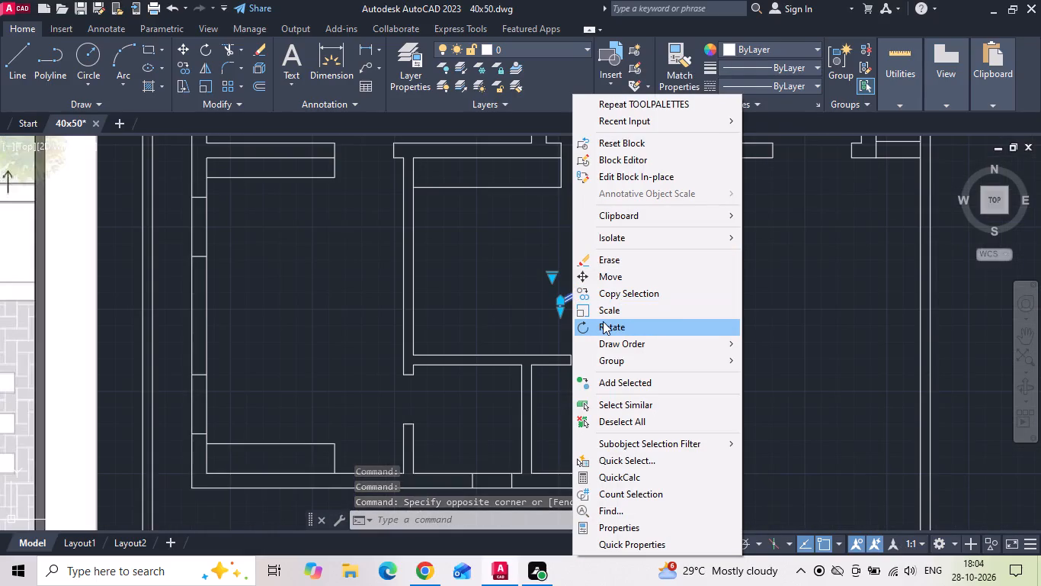
click(603, 321)
drag(587, 257, 587, 269)
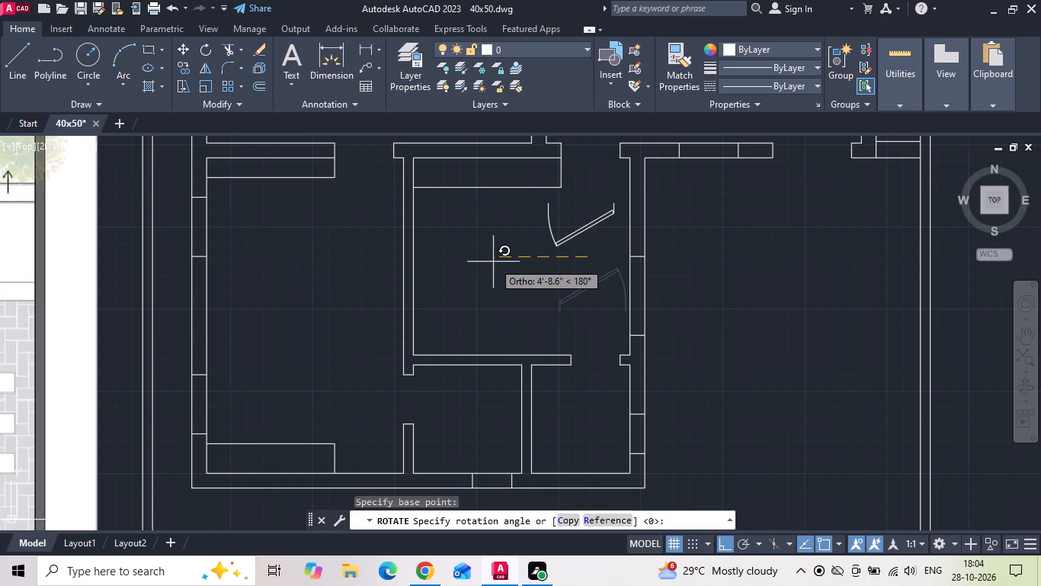
click(483, 260)
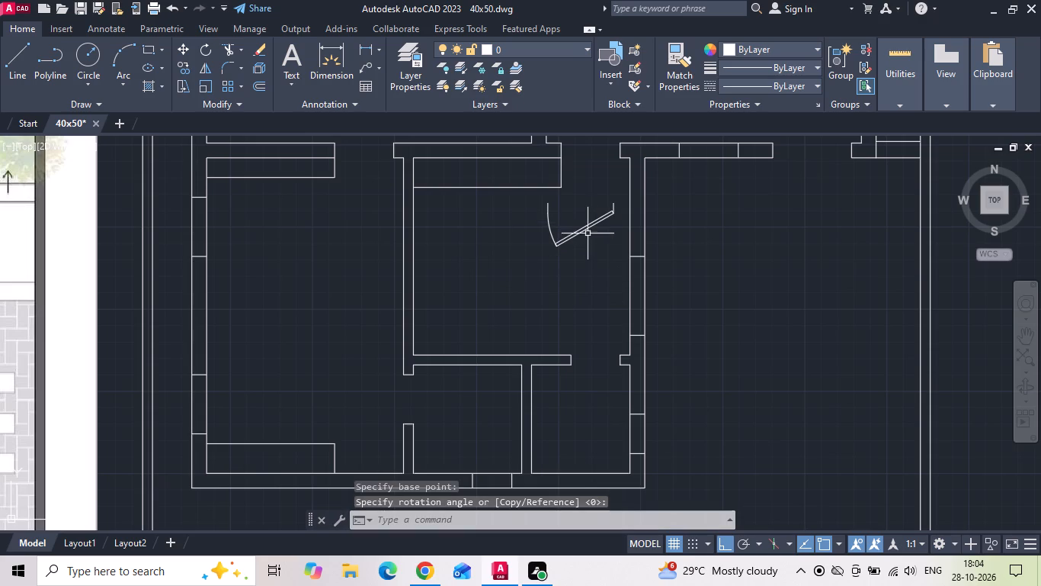
Set the door block's opening angle to Open 90º.
click(588, 227)
click(621, 237)
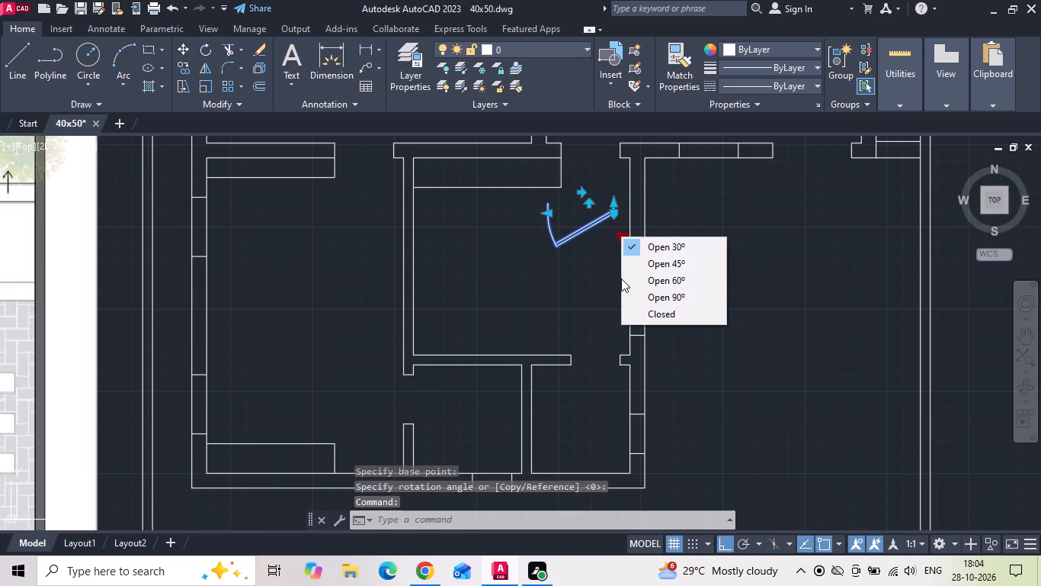
click(626, 295)
Move the door block so its hinge end sits on the wall corner of the opening at the top of the portico-side bedroom.
scroll(585, 214, up, 1)
right_click(556, 243)
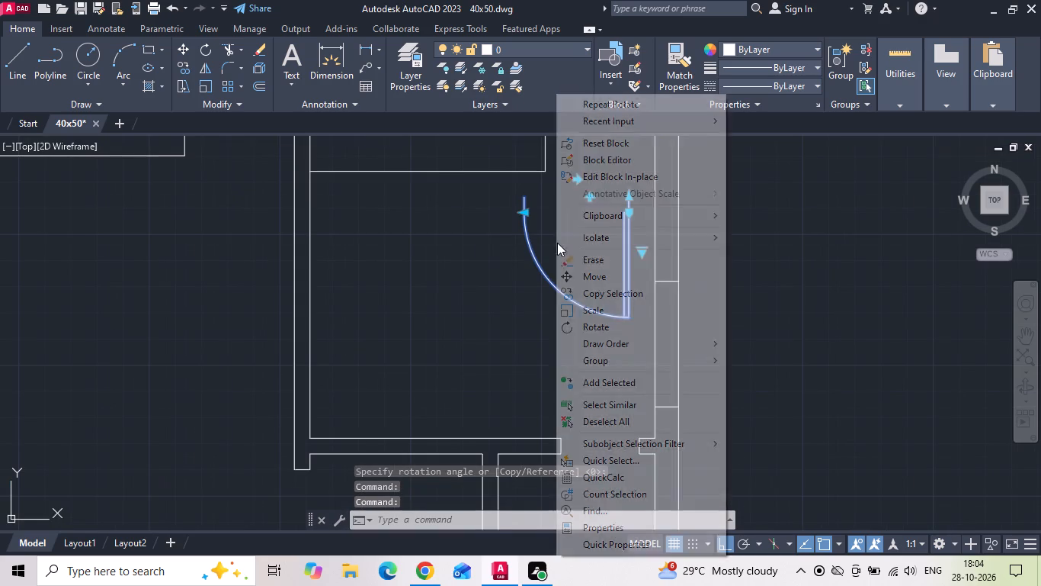
click(578, 275)
scroll(642, 191, up, 3)
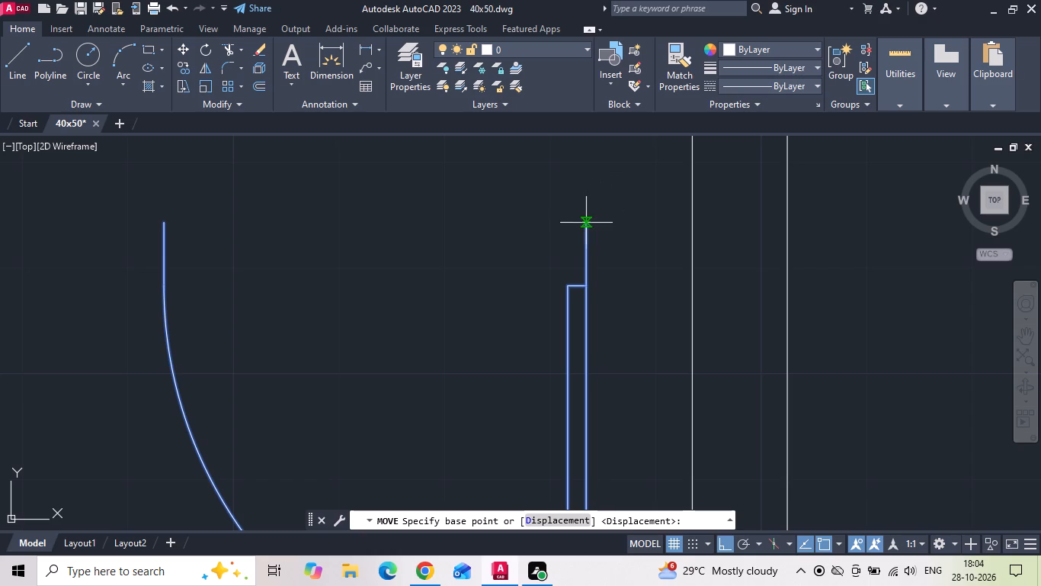
scroll(580, 206, up, 2)
click(594, 247)
scroll(617, 349, down, 3)
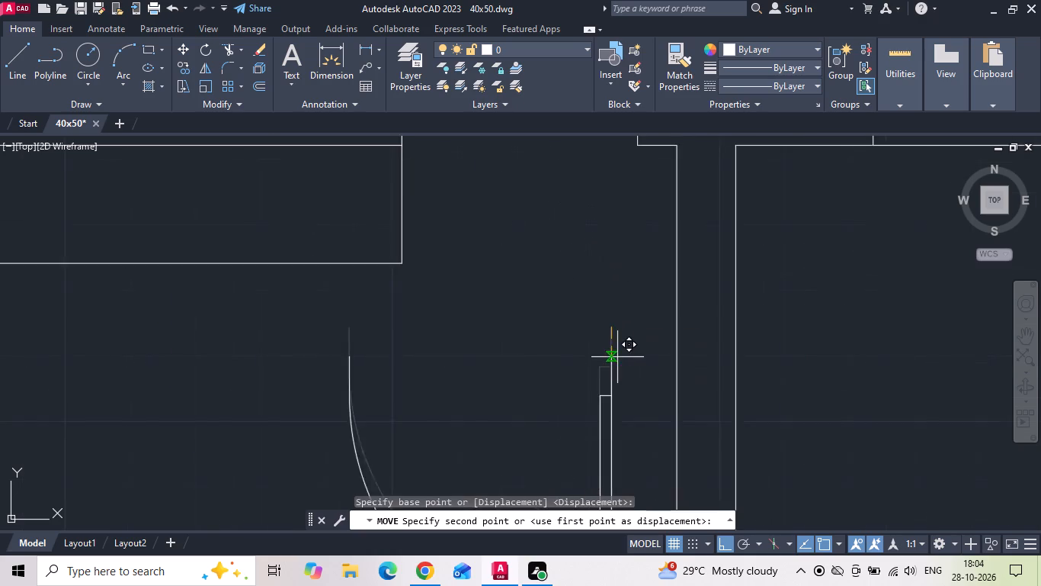
scroll(618, 358, down, 1)
click(634, 188)
middle_drag(529, 205, 528, 241)
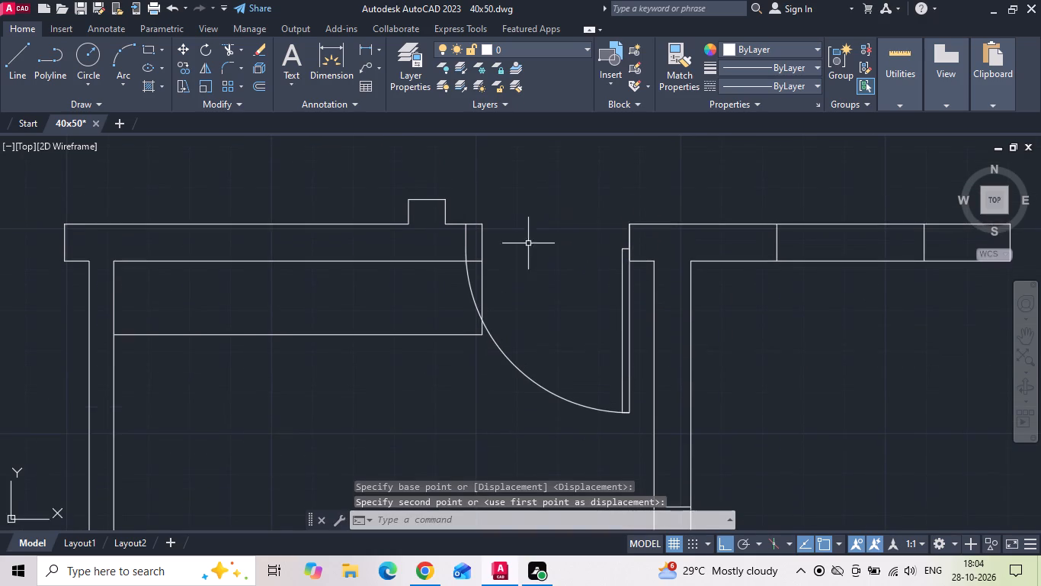
Stretch the door block's width to meet the opposite jamb of the portico-side bedroom opening.
scroll(469, 279, up, 1)
drag(475, 272, 464, 291)
click(456, 298)
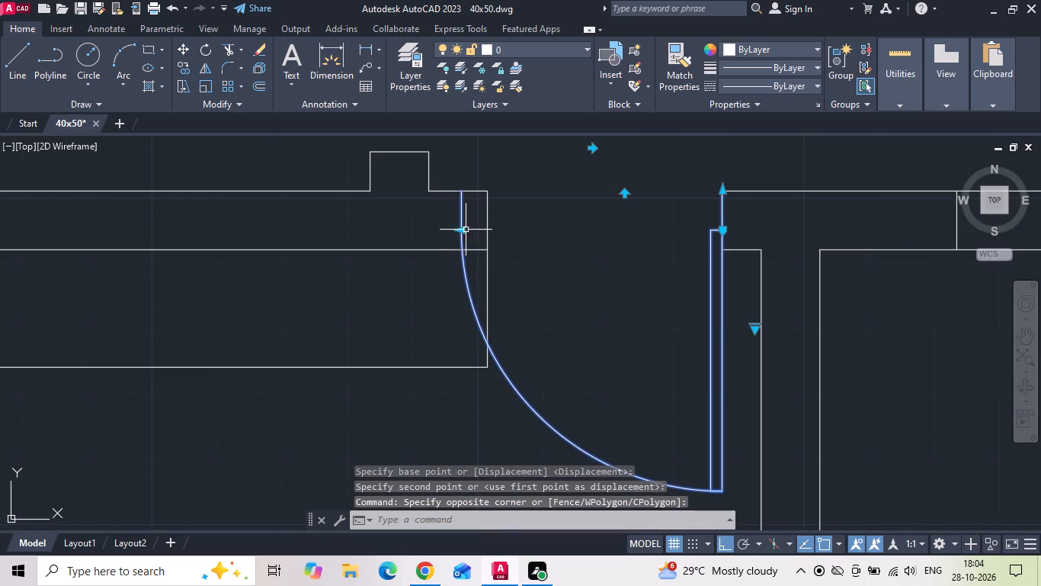
click(463, 231)
click(491, 230)
Copy the fitted bedroom door from its hinge corner to the matching corner of the master bedroom's door opening.
scroll(565, 259, down, 3)
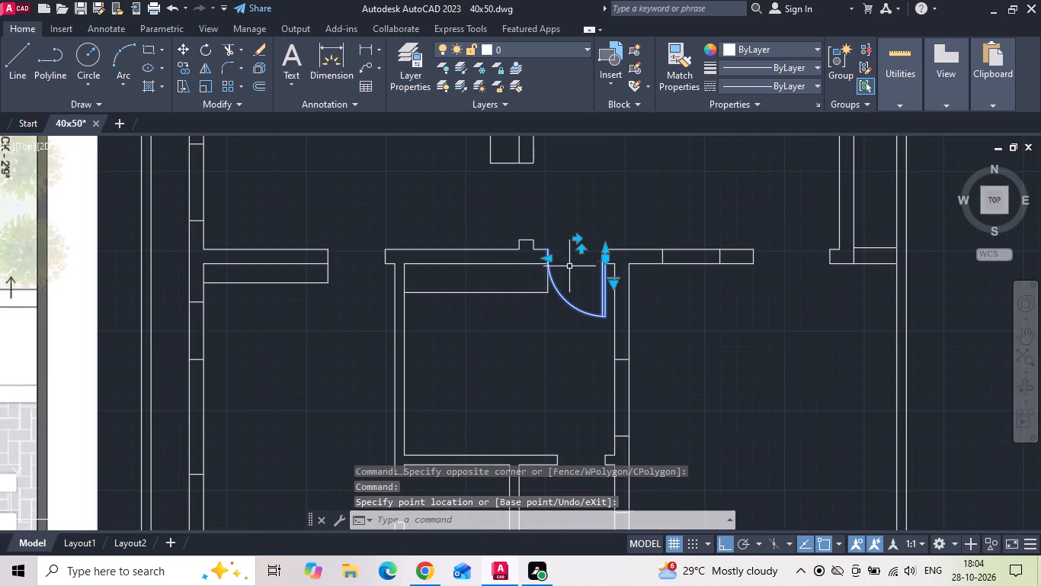
right_click(573, 208)
click(591, 292)
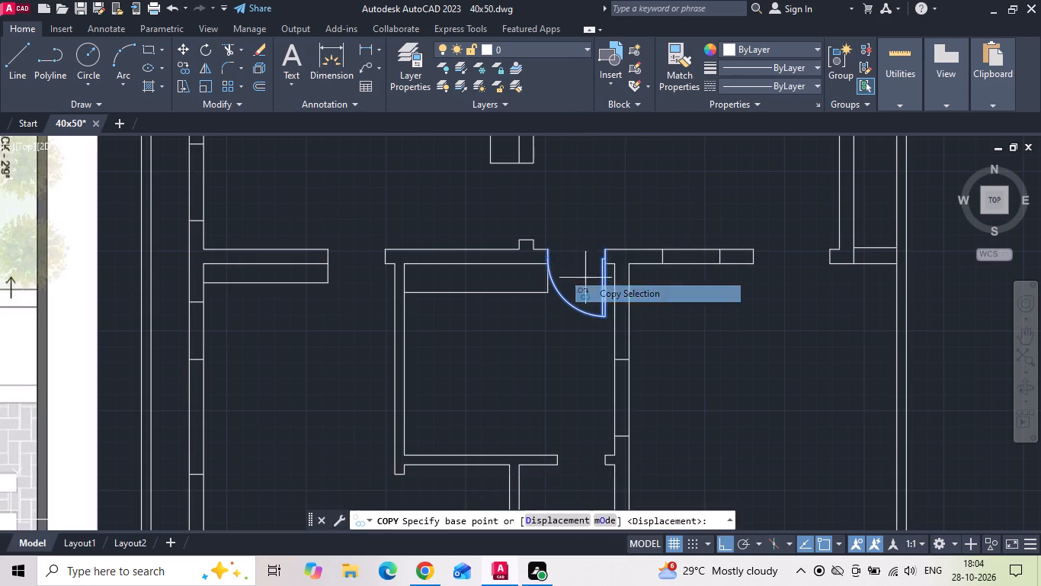
scroll(548, 238, up, 3)
scroll(833, 261, up, 2)
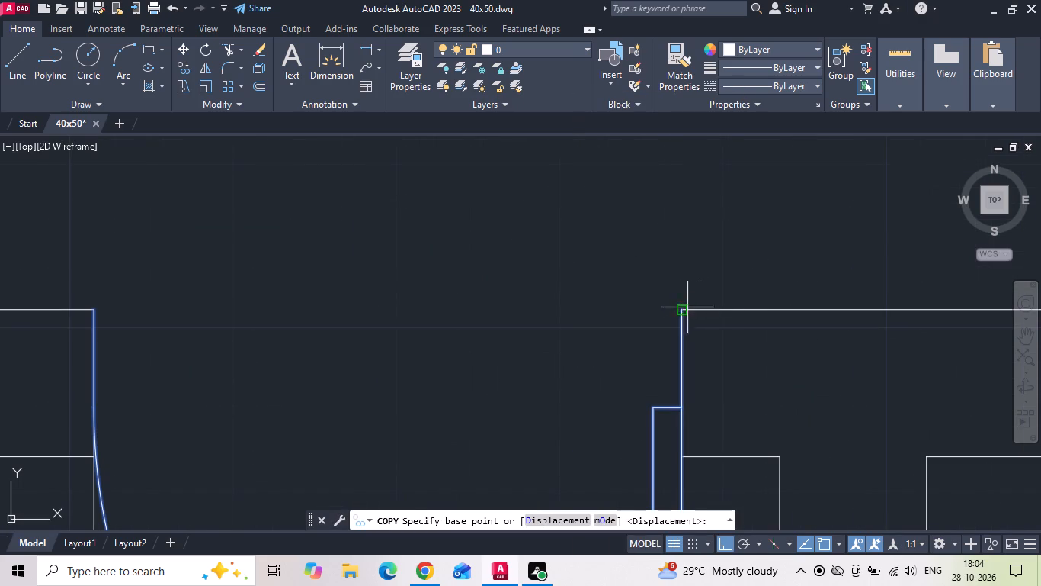
scroll(693, 298, up, 3)
click(638, 344)
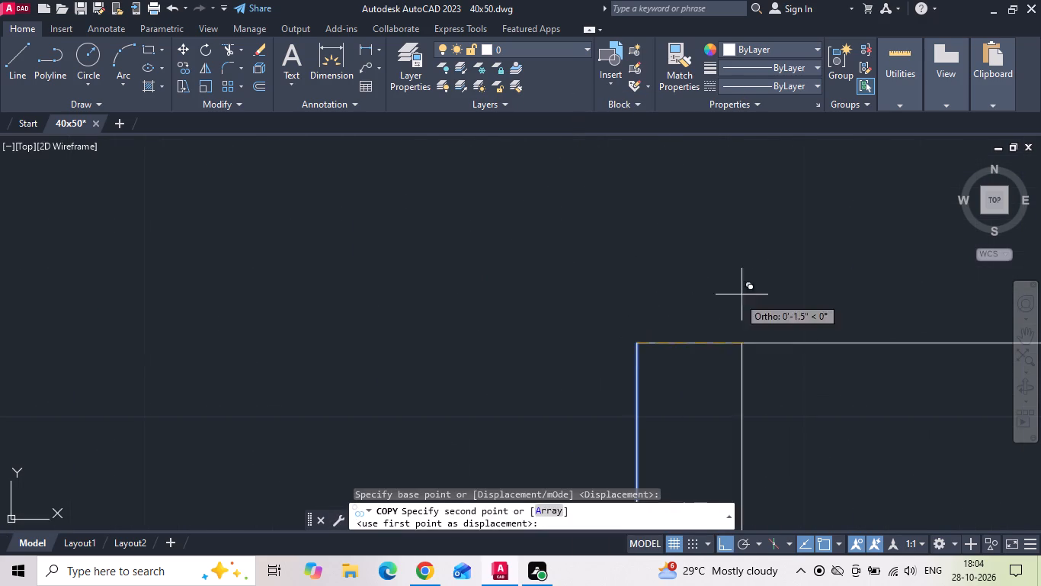
scroll(745, 293, down, 7)
scroll(168, 334, up, 3)
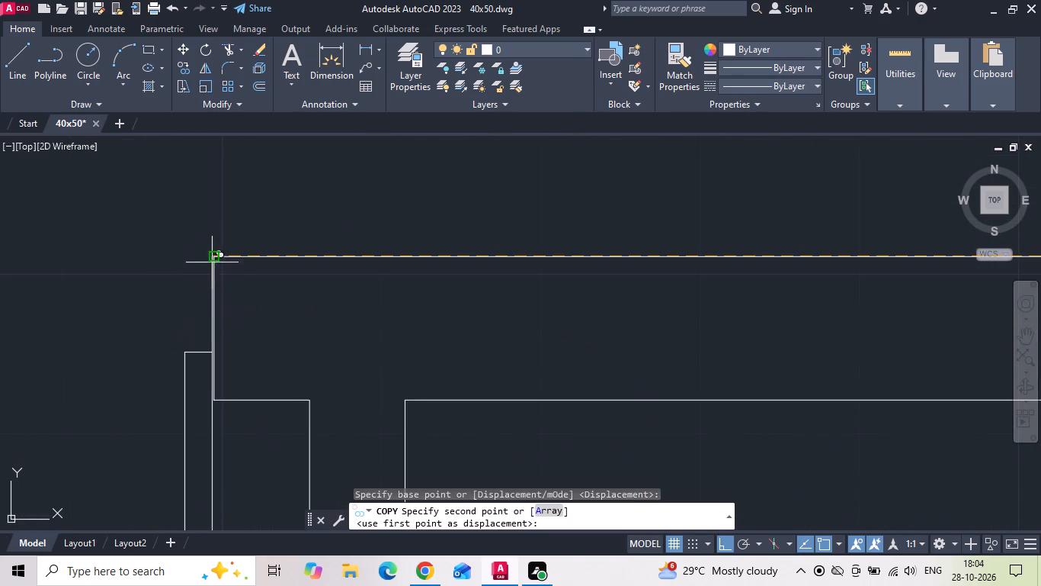
click(213, 256)
Place another copy of the door at the opening between the master bedroom and its attached toilet, and end the copying.
scroll(533, 244, down, 6)
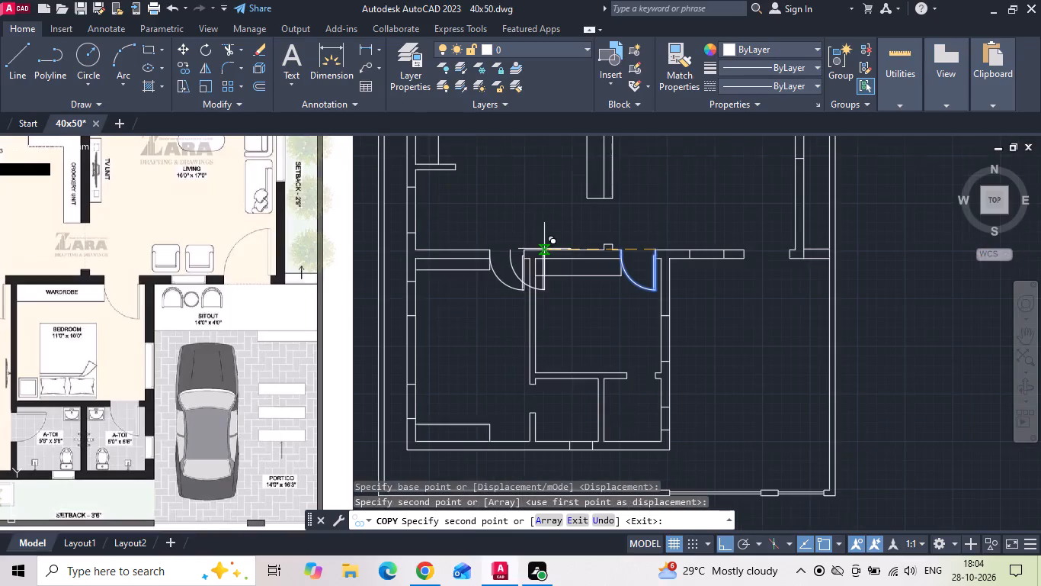
scroll(516, 397, up, 1)
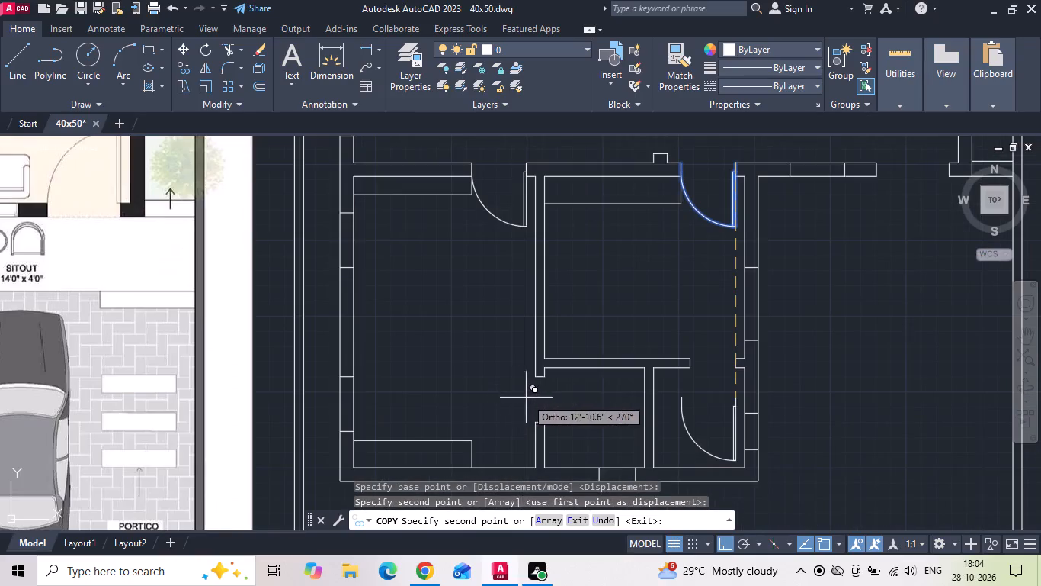
scroll(543, 387, up, 2)
click(544, 365)
scroll(476, 263, down, 2)
key(Escape)
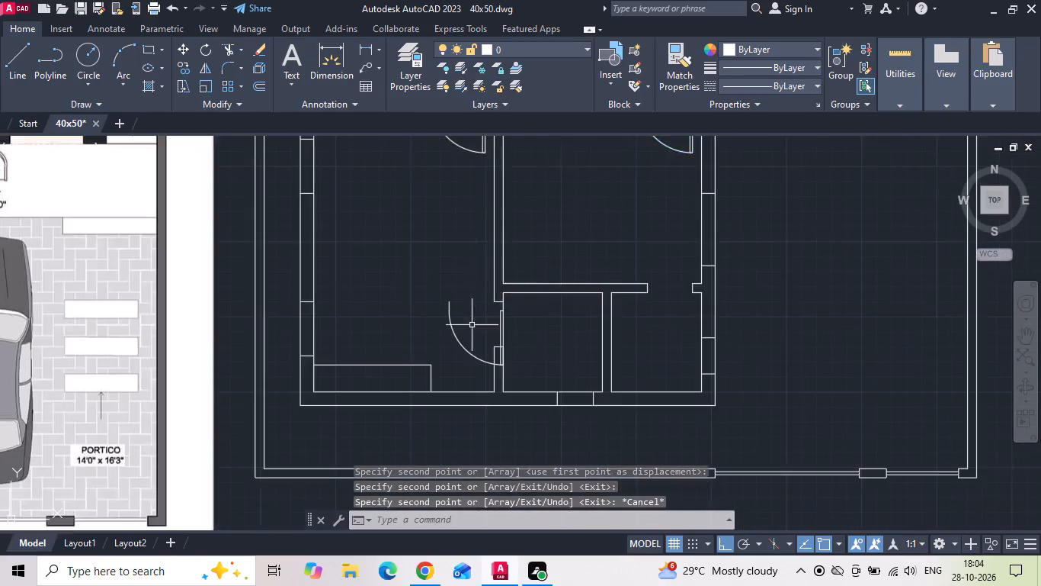
Rotate the door copy at the master bedroom's toilet opening by 90°.
scroll(472, 333, up, 2)
drag(472, 334, 424, 369)
click(394, 378)
right_click(393, 378)
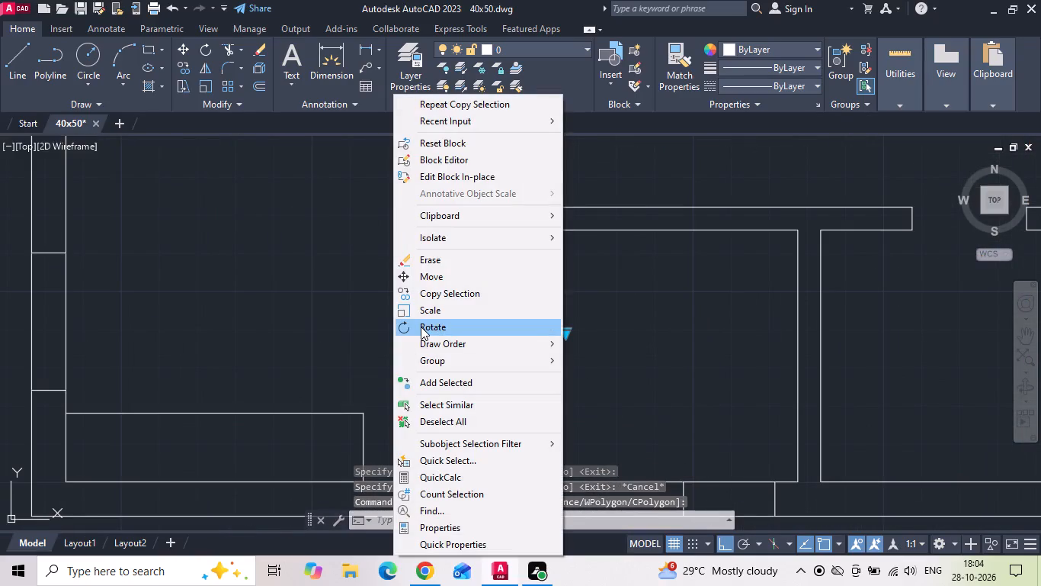
click(421, 327)
drag(526, 327, 533, 316)
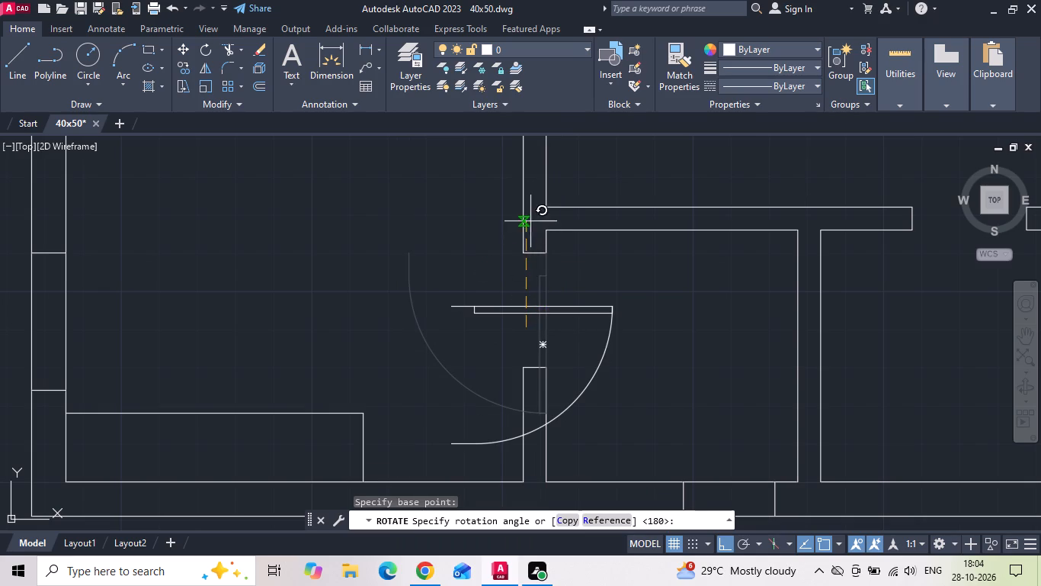
click(466, 147)
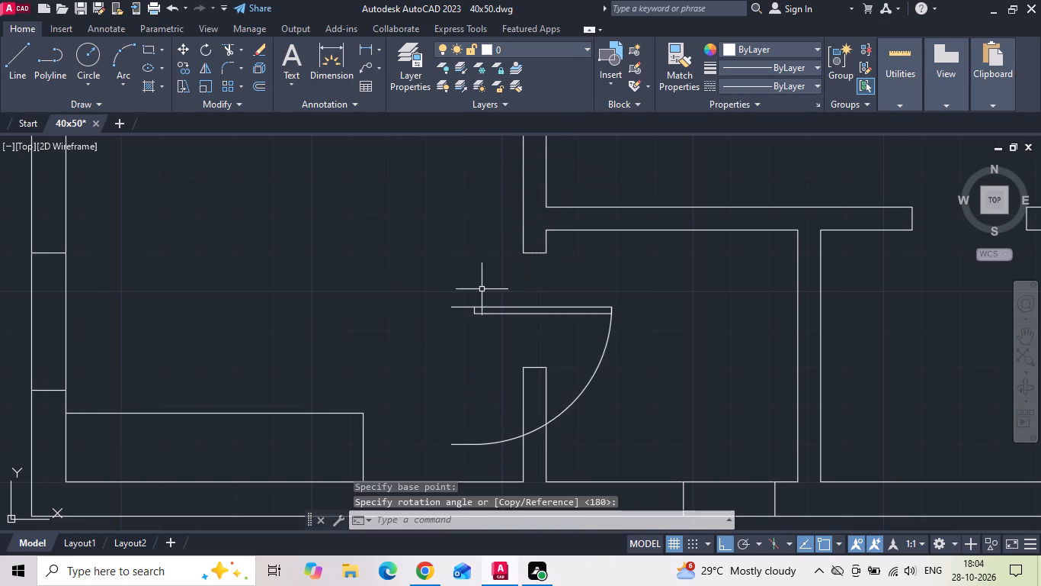
Move the rotated door so its frame end meets the upper wall corner of the master bedroom's toilet opening.
drag(485, 295, 460, 334)
click(435, 346)
right_click(429, 346)
click(452, 280)
scroll(461, 324, up, 2)
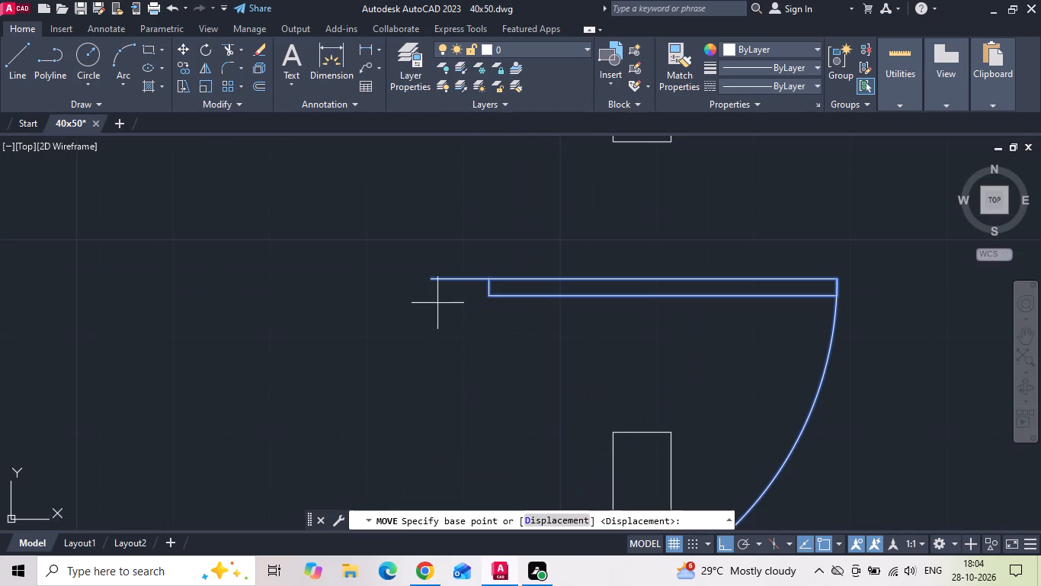
drag(431, 281, 434, 290)
scroll(444, 317, down, 2)
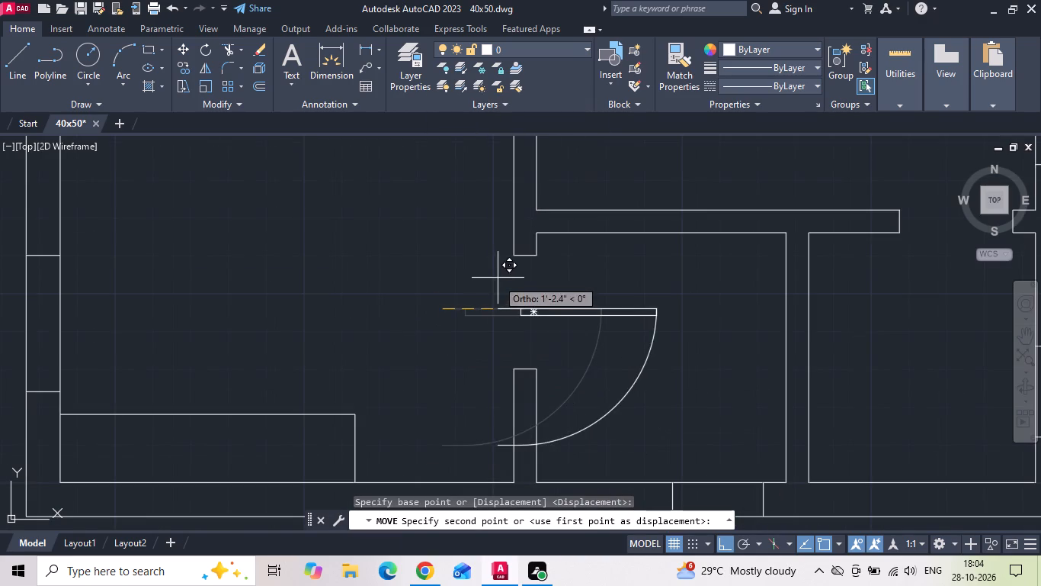
click(516, 254)
Stretch the toilet door's width to match the lower jamb of its opening.
scroll(523, 385, up, 2)
drag(525, 391, 521, 414)
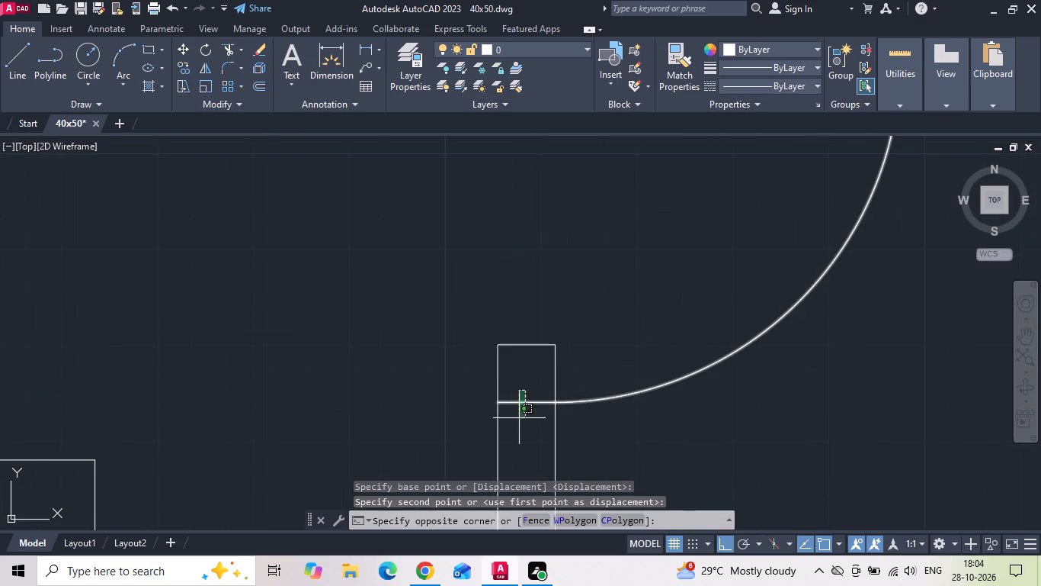
click(519, 418)
click(498, 402)
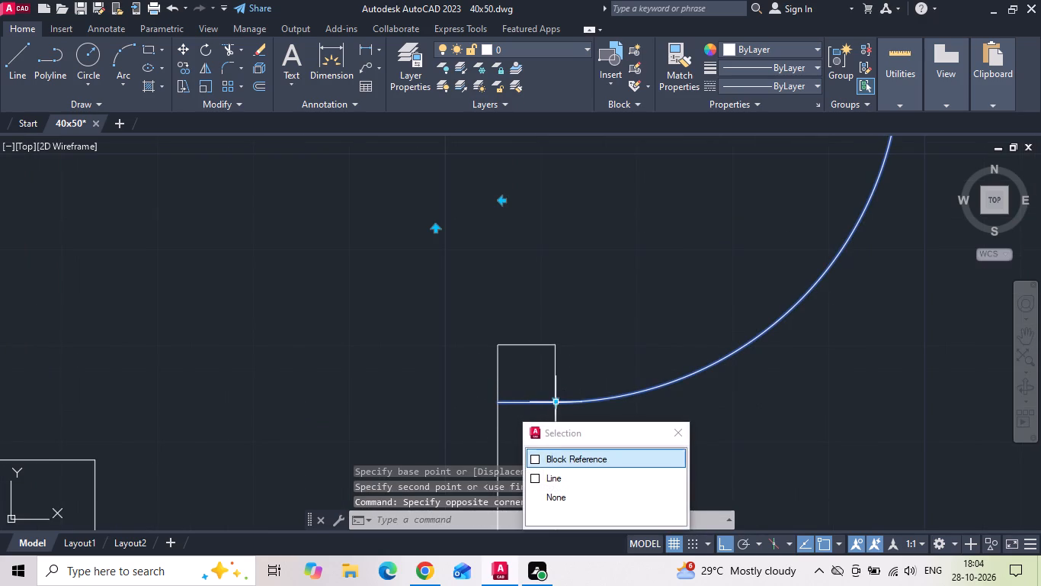
click(557, 403)
click(560, 346)
scroll(441, 347, down, 3)
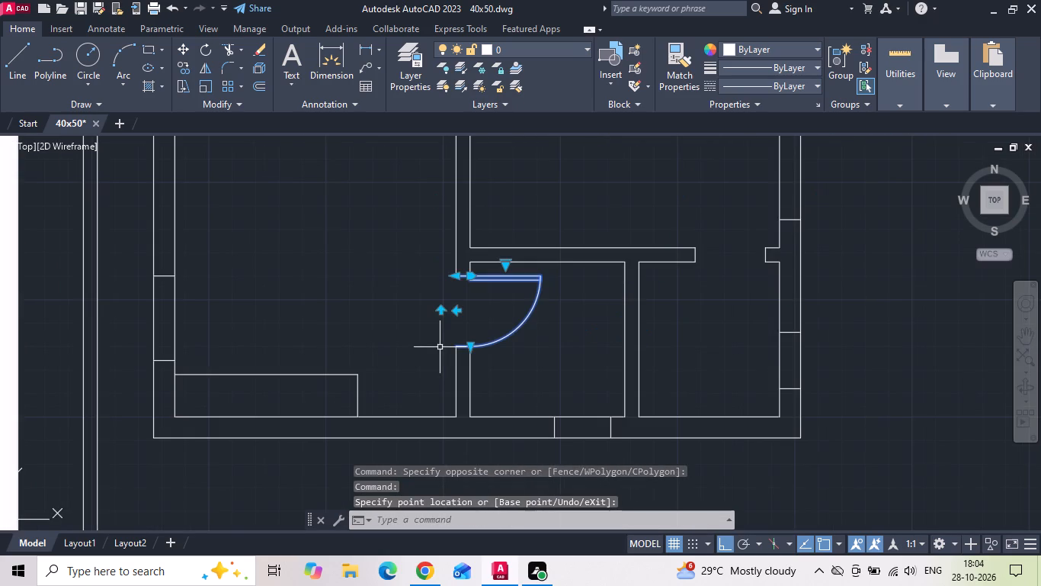
key(Escape)
Copy the fitted toilet door into the second attached toilet, beside the portico-side wall.
click(540, 324)
click(533, 311)
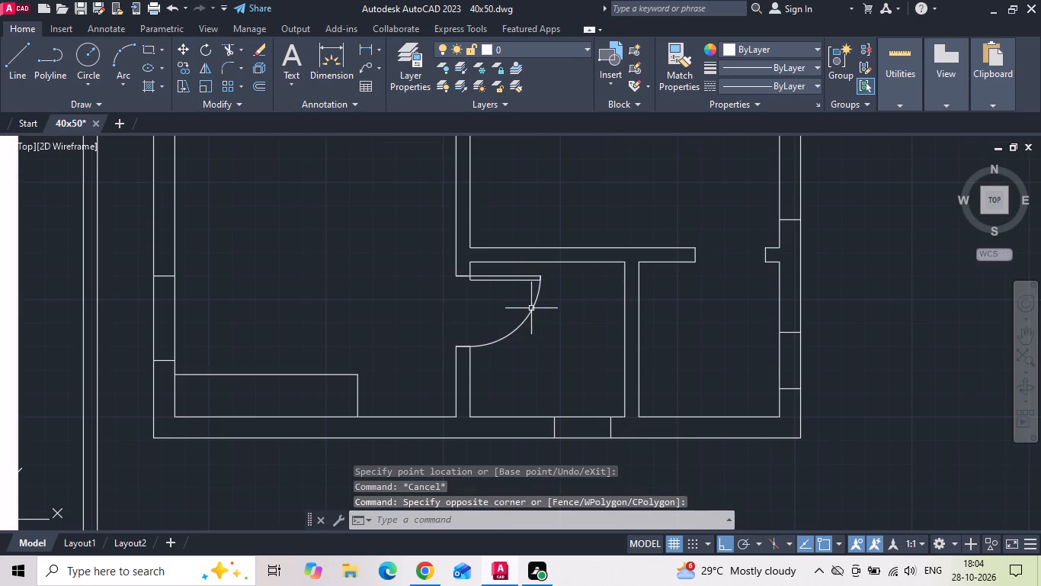
click(531, 307)
right_click(531, 307)
click(574, 290)
drag(541, 302, 556, 304)
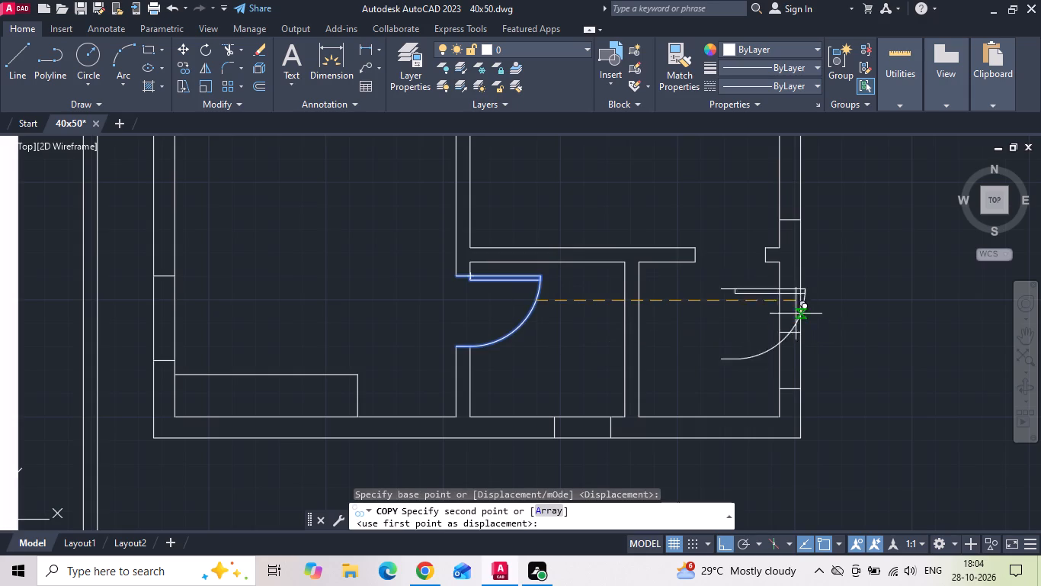
scroll(787, 307, up, 2)
click(714, 311)
key(Escape)
Rotate the door copy in the second toilet 90° clockwise so it suits the opening in the toilet's upper wall.
drag(701, 256, 694, 249)
click(683, 216)
right_click(682, 215)
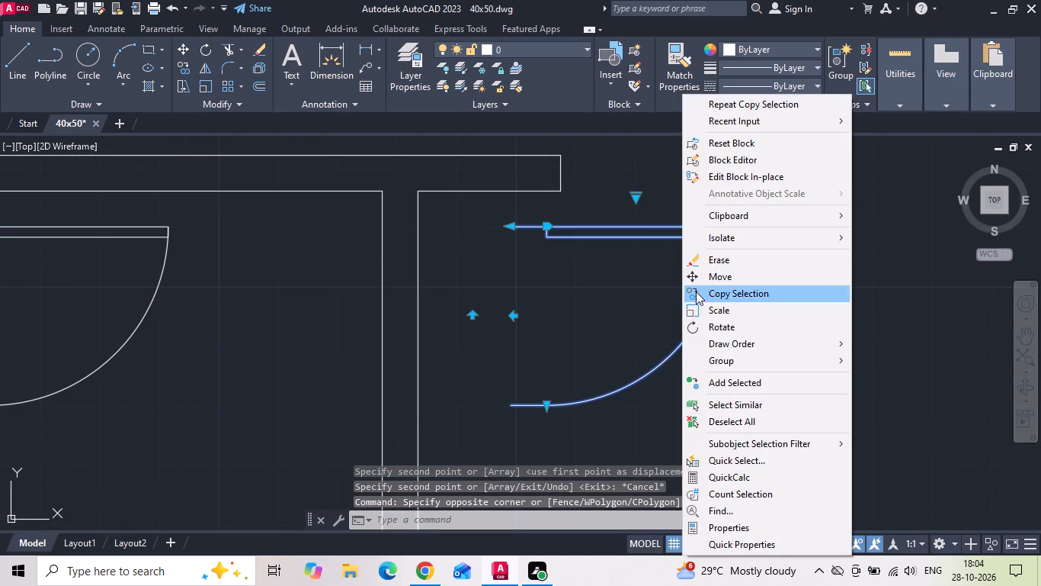
click(700, 319)
click(687, 305)
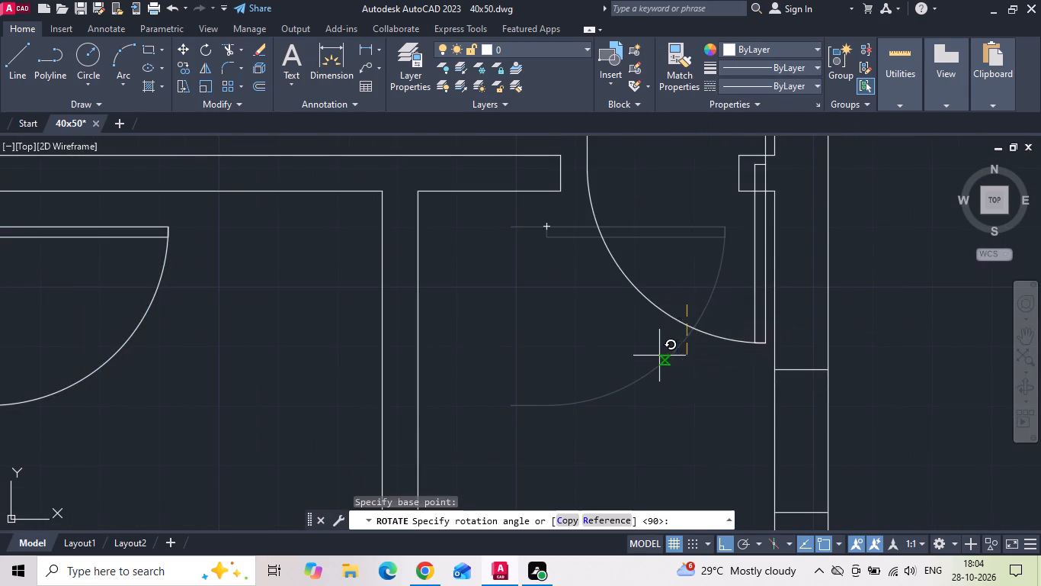
click(646, 444)
middle_drag(638, 348, 638, 367)
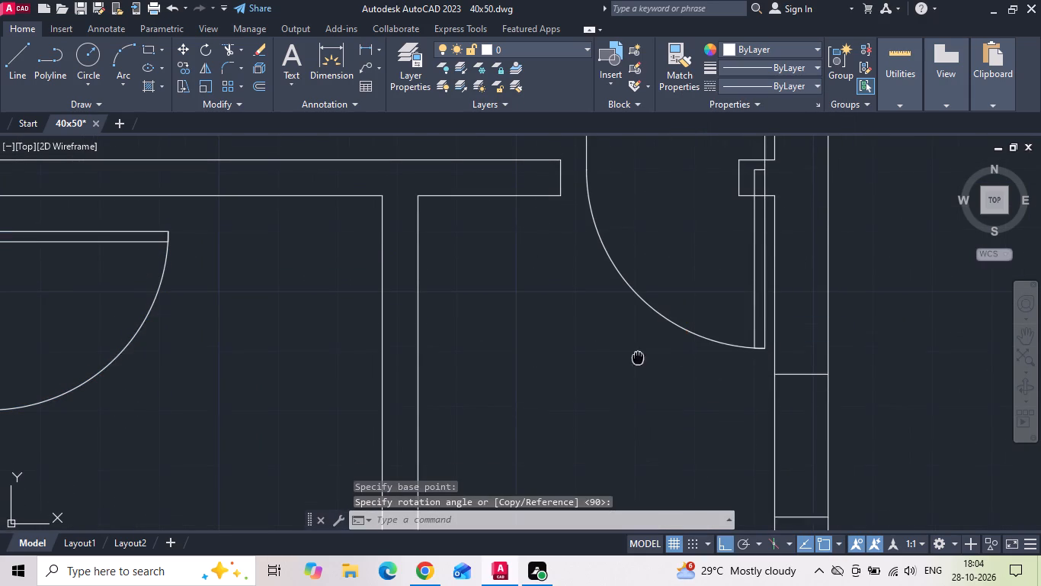
middle_drag(638, 367, 640, 418)
Move the rotated door onto the wall corner of the opening between the portico-side bedroom and its toilet.
drag(617, 288, 615, 276)
click(585, 182)
right_click(585, 182)
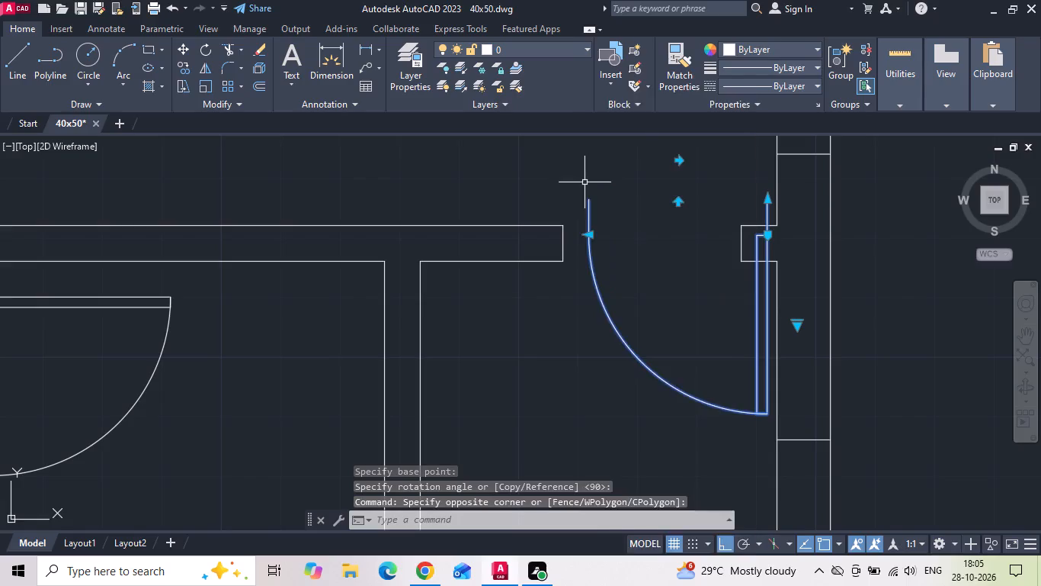
click(606, 274)
scroll(583, 189, up, 2)
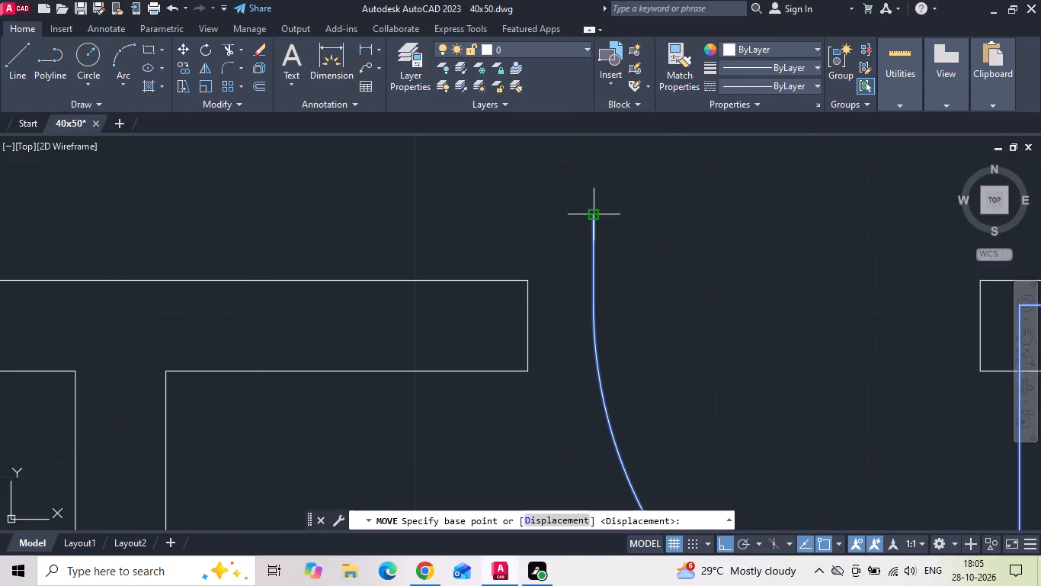
click(593, 212)
click(527, 281)
scroll(537, 292, down, 4)
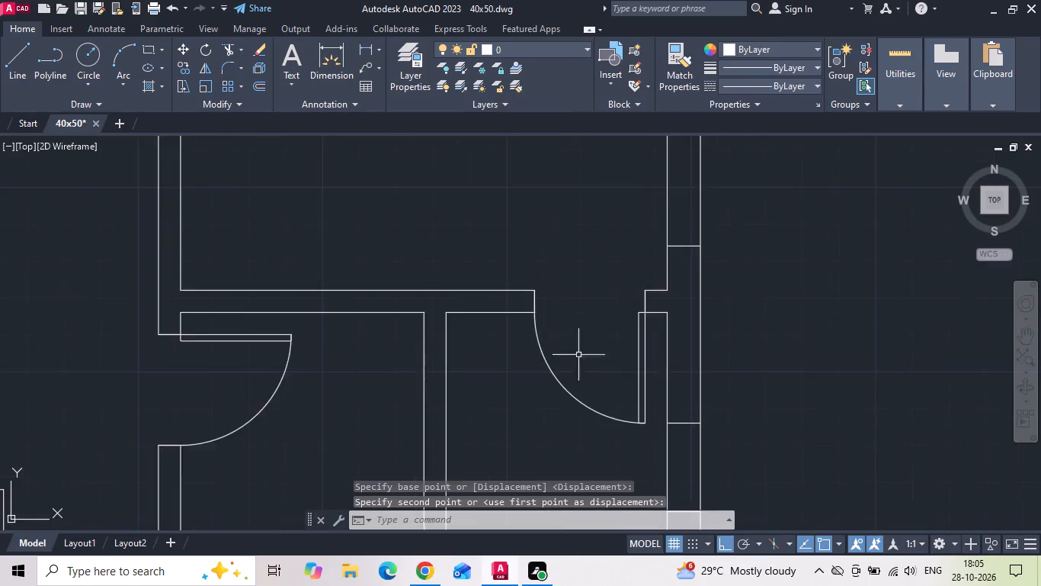
Copy the portico-side bedroom door up to the living room entrance opening near the stairs and pooja room.
scroll(579, 356, down, 4)
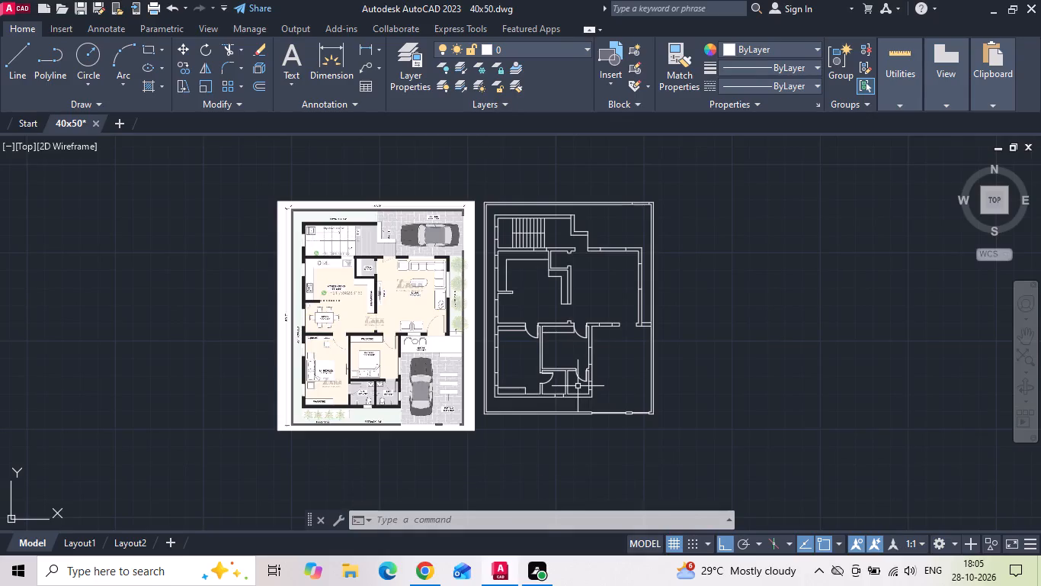
scroll(578, 336, up, 1)
click(578, 333)
right_click(590, 295)
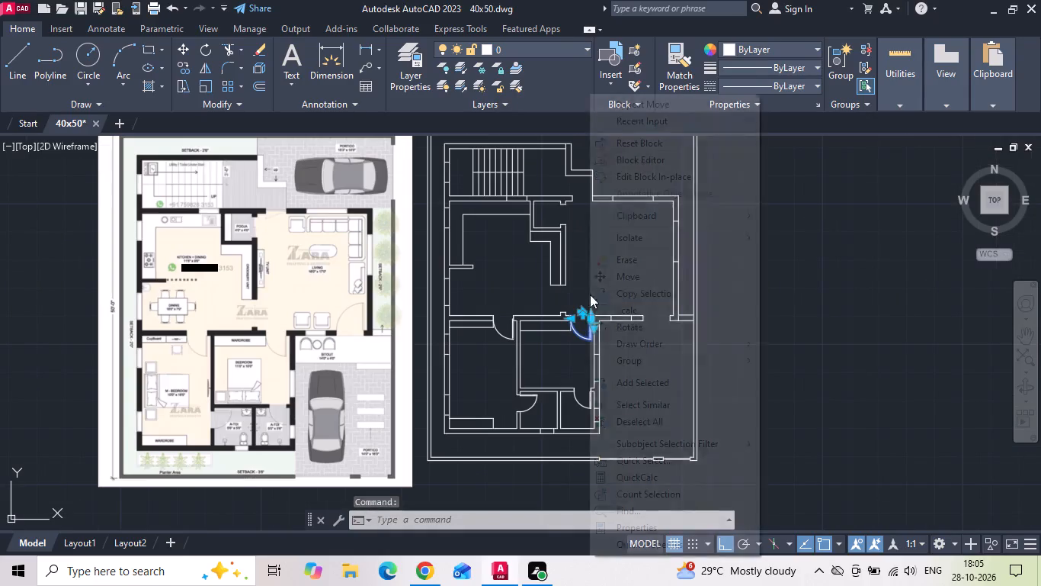
click(634, 292)
click(572, 336)
scroll(602, 233, up, 3)
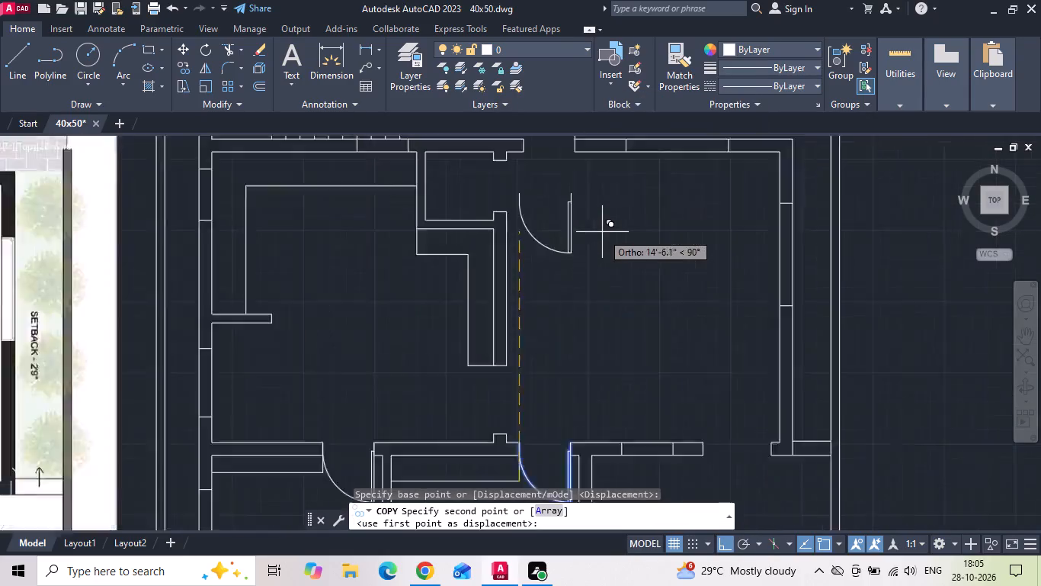
middle_drag(599, 219, 597, 378)
click(564, 331)
scroll(658, 325, down, 2)
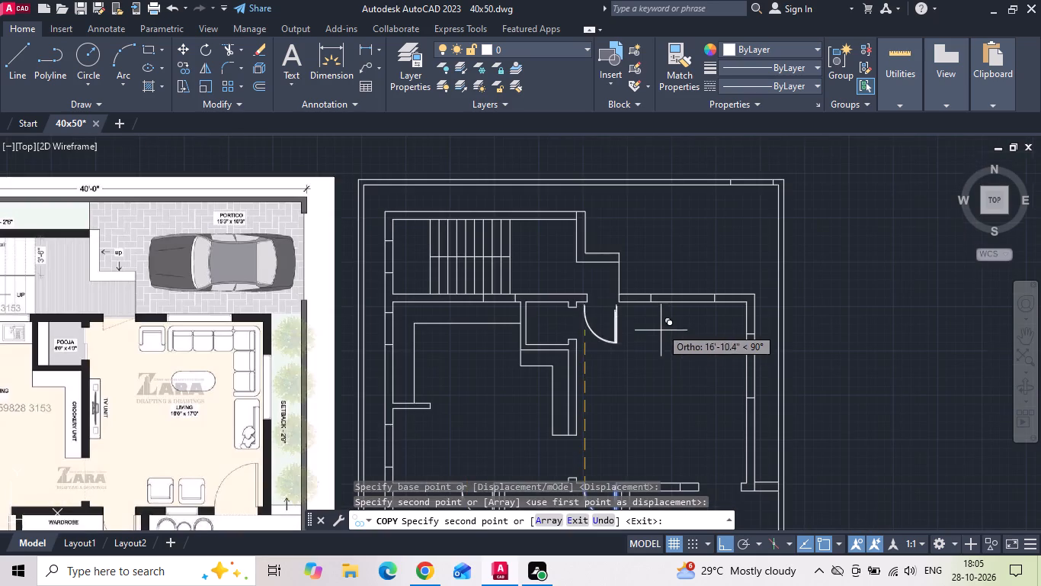
key(Escape)
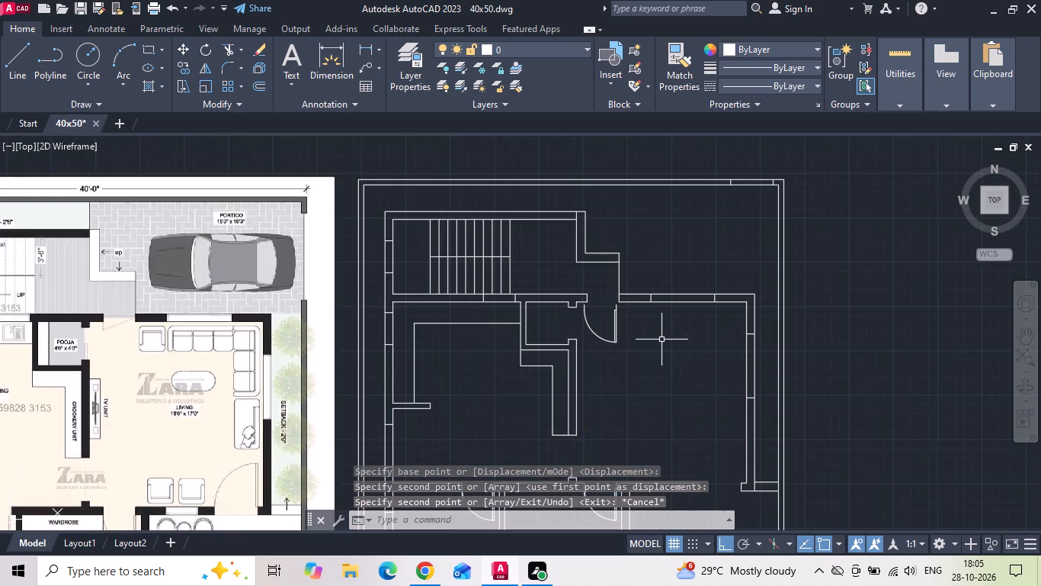
Mirror the living room entrance door copy about a horizontal line through its jamb ends, erasing the source so it swings toward the portico.
scroll(629, 311, up, 2)
click(606, 335)
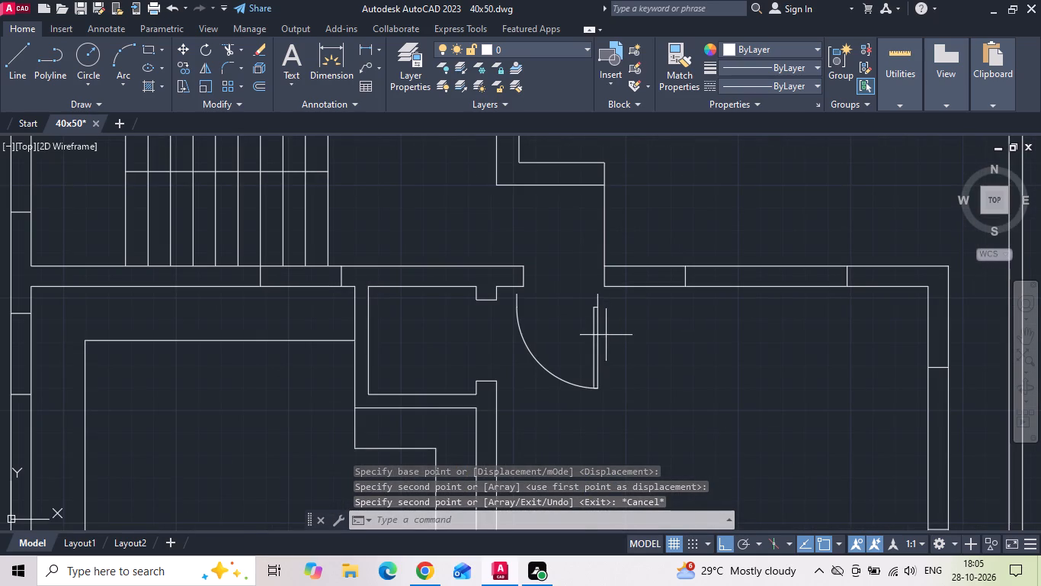
click(573, 330)
text(mi)
key(space)
scroll(581, 301, up, 1)
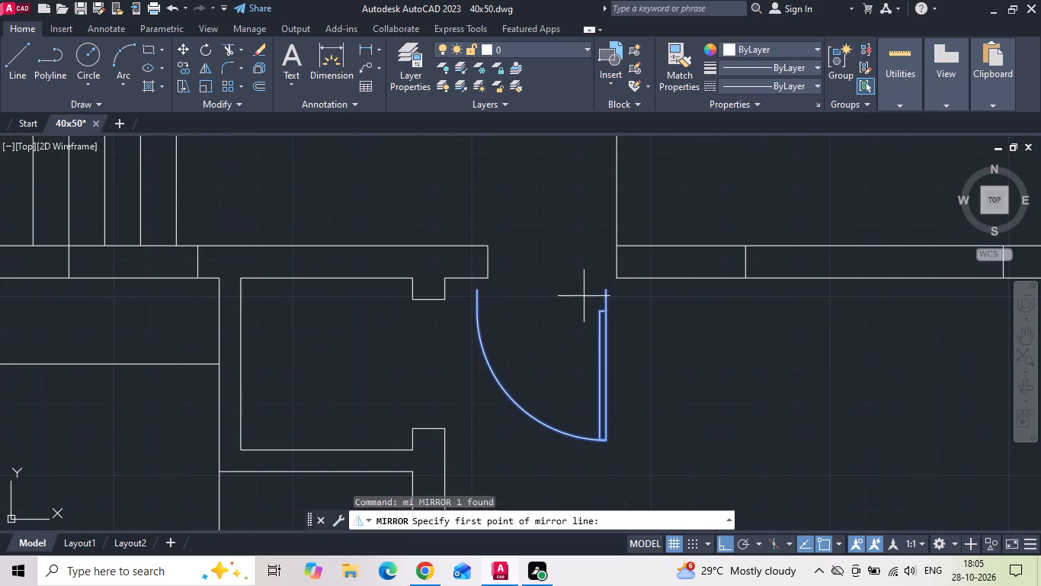
click(603, 287)
click(550, 293)
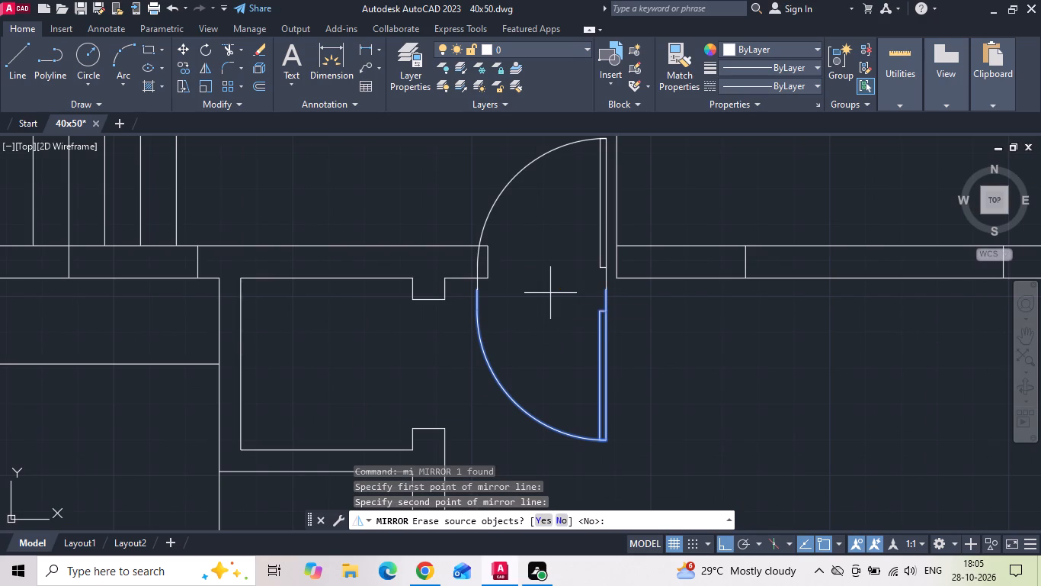
text(y)
key(space)
Move the mirrored door by its jamb end onto the wall corner of the living room entrance opening beside the pooja room.
click(524, 204)
click(488, 187)
right_click(488, 187)
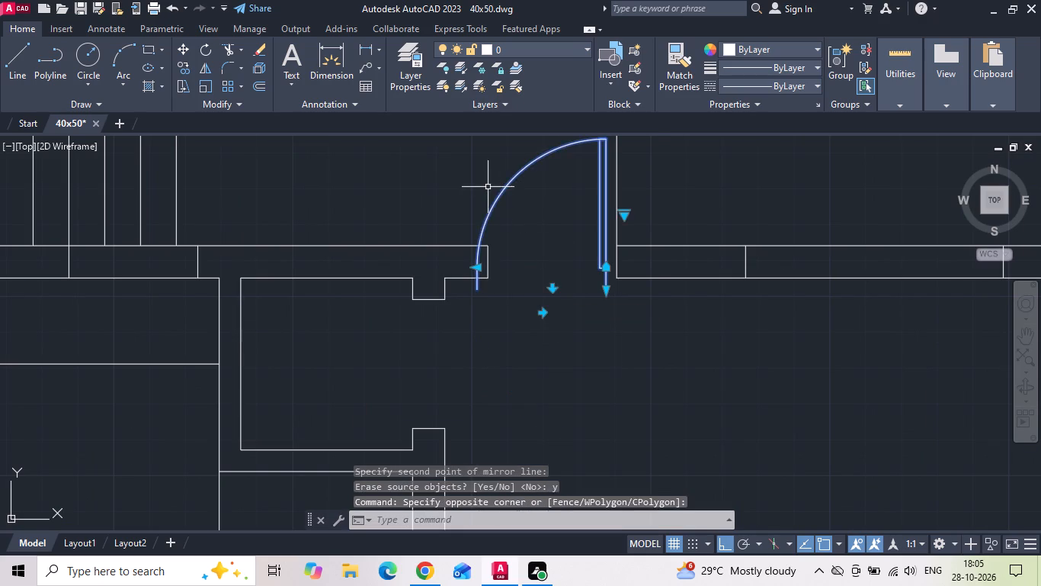
click(505, 279)
scroll(471, 289, up, 1)
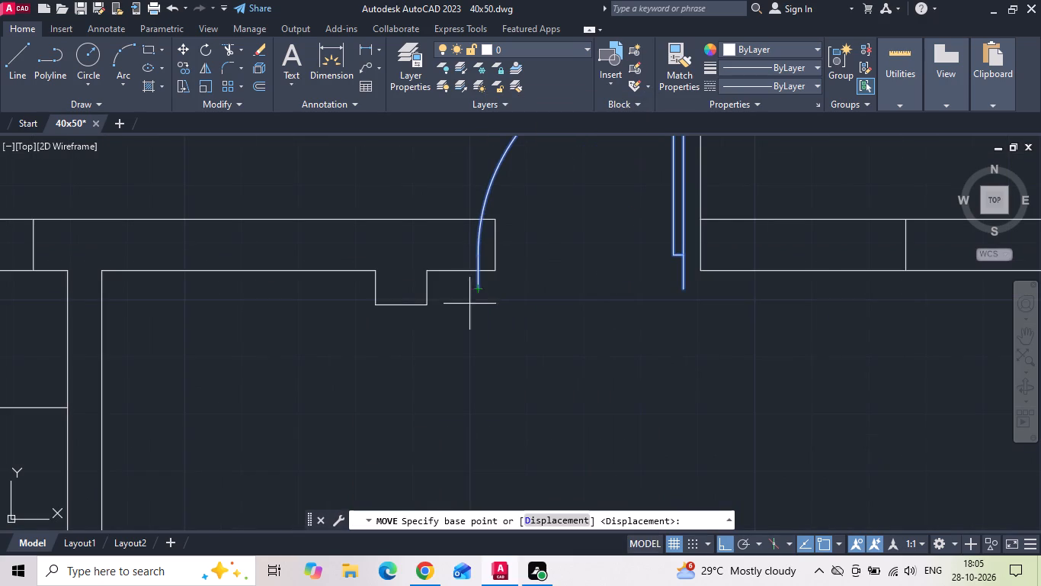
click(479, 288)
click(500, 269)
Copy the fitted entrance door straight down into the living room area.
scroll(549, 303, down, 1)
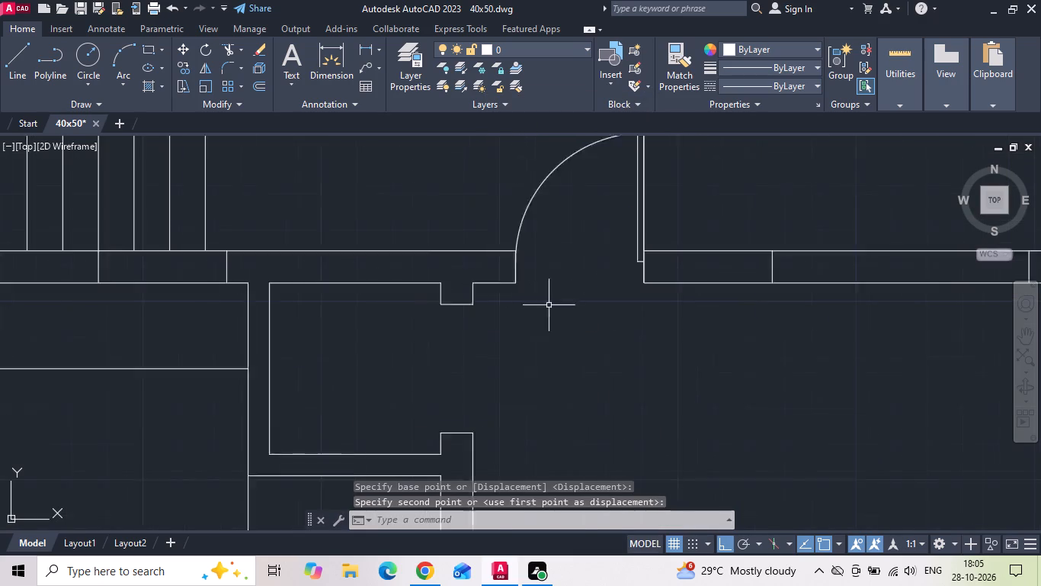
scroll(549, 309, down, 3)
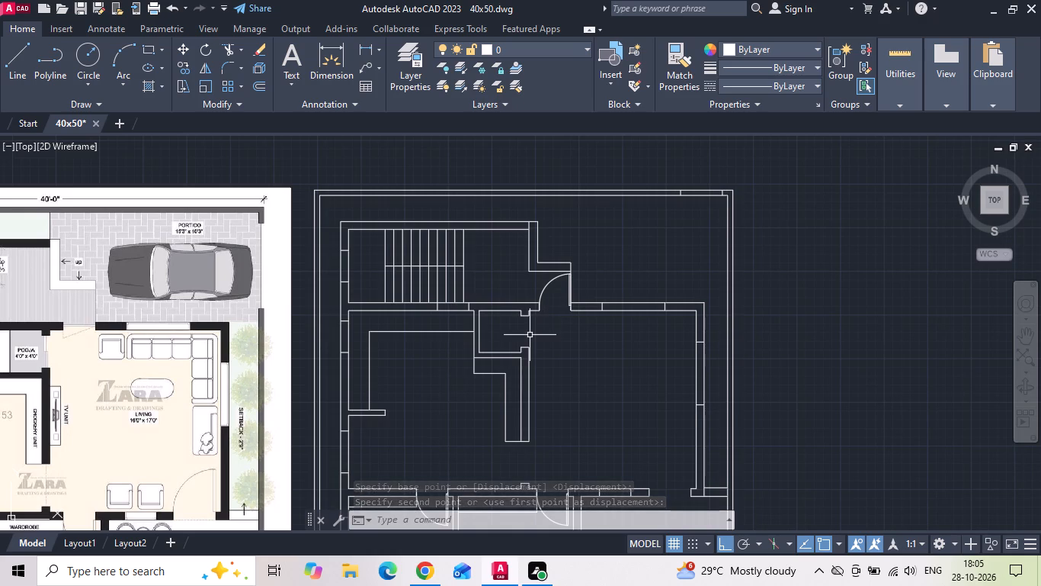
middle_drag(569, 365, 578, 266)
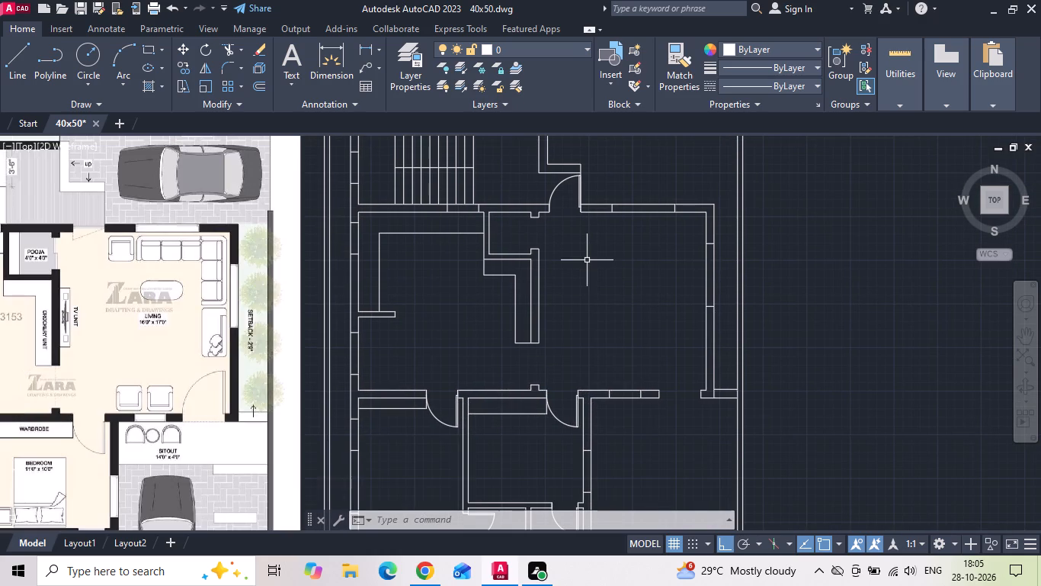
click(560, 181)
right_click(560, 180)
click(607, 295)
drag(613, 248, 616, 290)
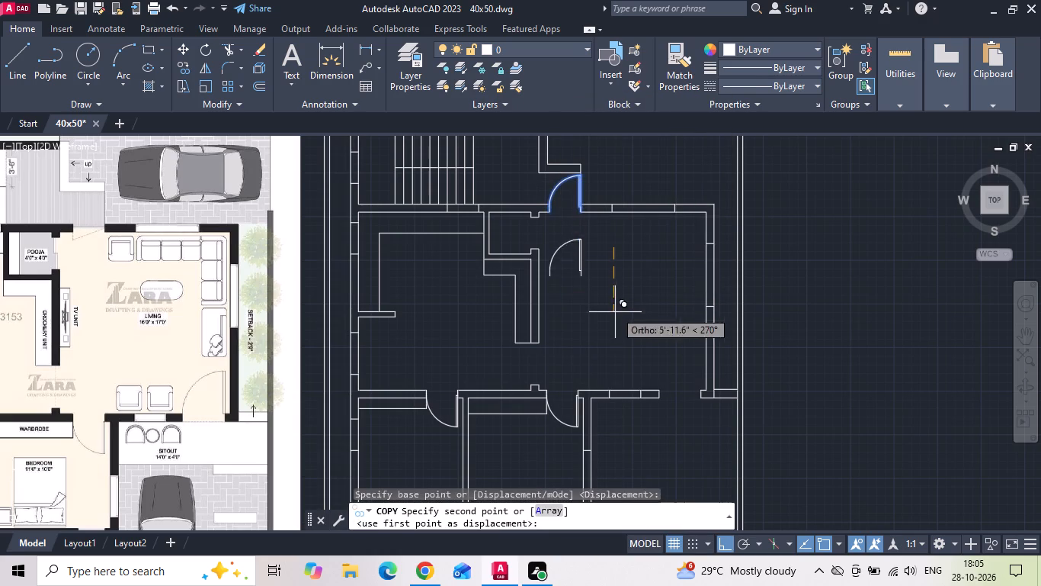
click(620, 339)
key(Escape)
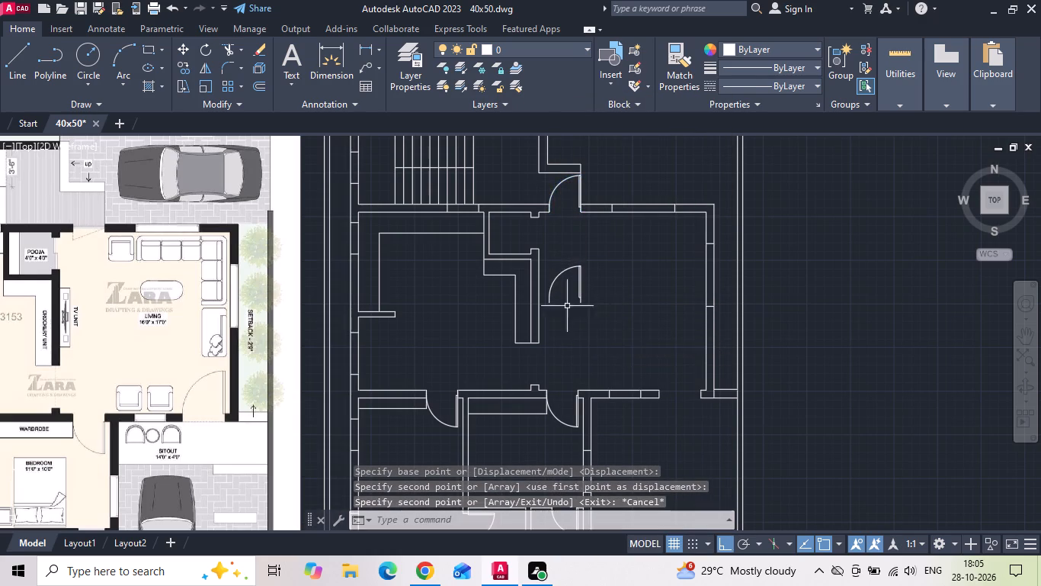
Move the door copy across and down the living room, closer to the sitout-side opening.
scroll(554, 285, up, 2)
click(559, 269)
right_click(556, 247)
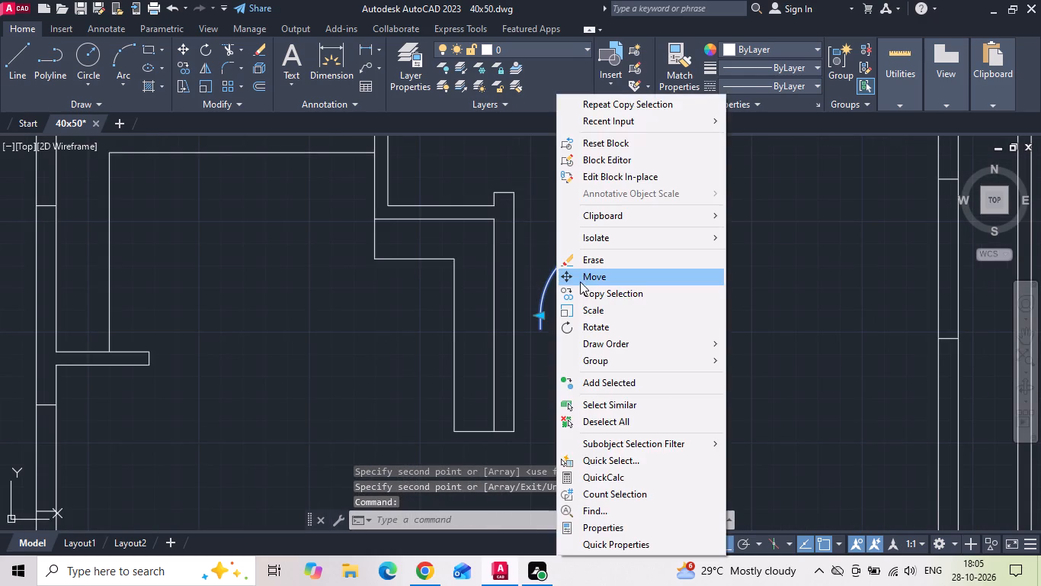
click(580, 282)
drag(611, 340, 642, 354)
click(758, 378)
drag(791, 336, 780, 323)
click(729, 270)
right_click(728, 269)
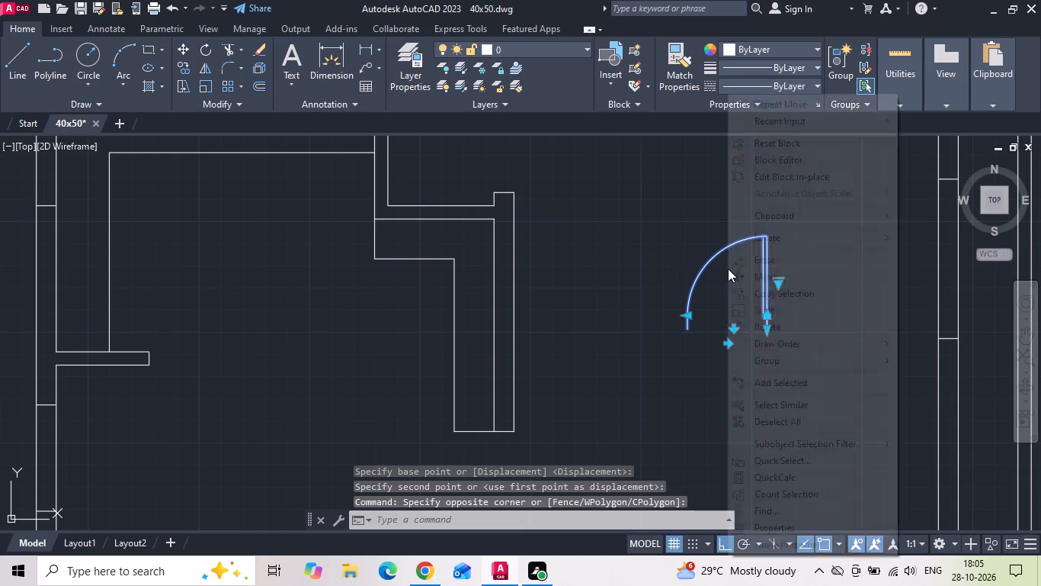
click(758, 276)
drag(746, 336, 746, 385)
click(737, 450)
Widen the copied door block by stretching its width grip away from the hinge side.
middle_drag(726, 426, 645, 290)
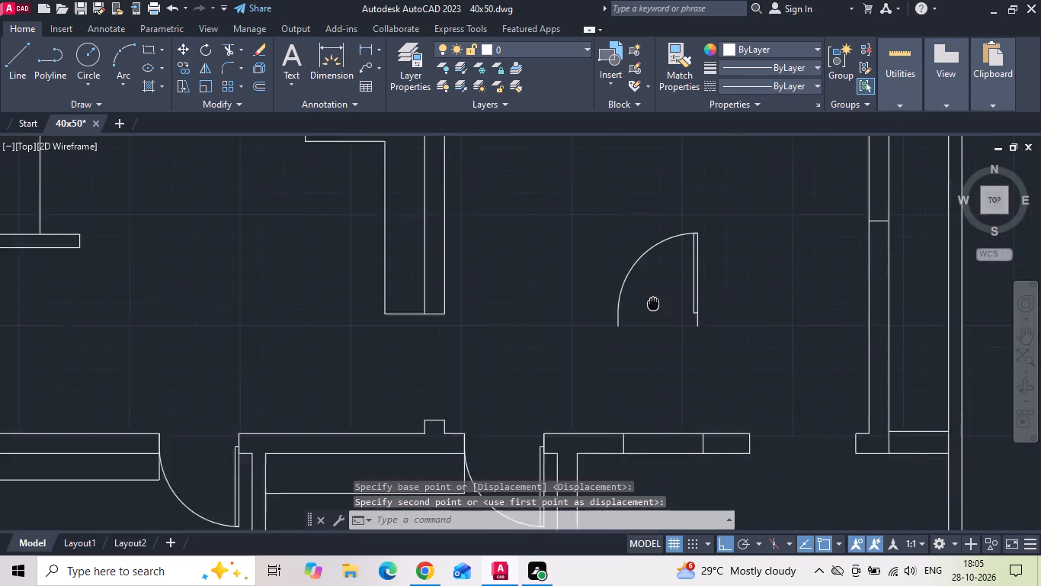
scroll(640, 255, up, 1)
drag(636, 276, 593, 307)
click(524, 337)
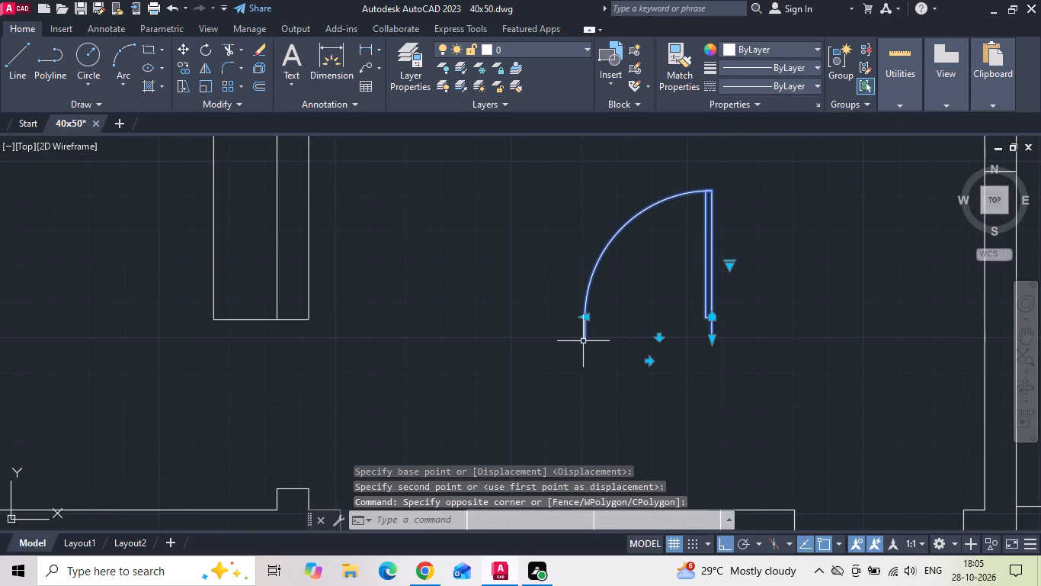
drag(585, 318, 526, 342)
click(484, 346)
key(Escape)
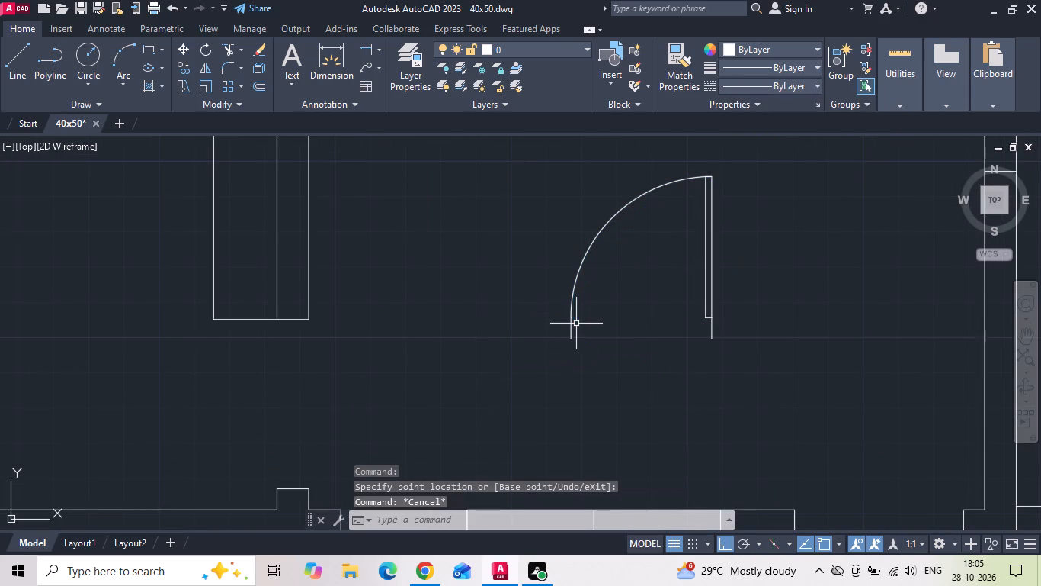
Explode the widened door block and erase its swing arc.
key(x)
key(space)
drag(605, 276, 587, 267)
click(553, 238)
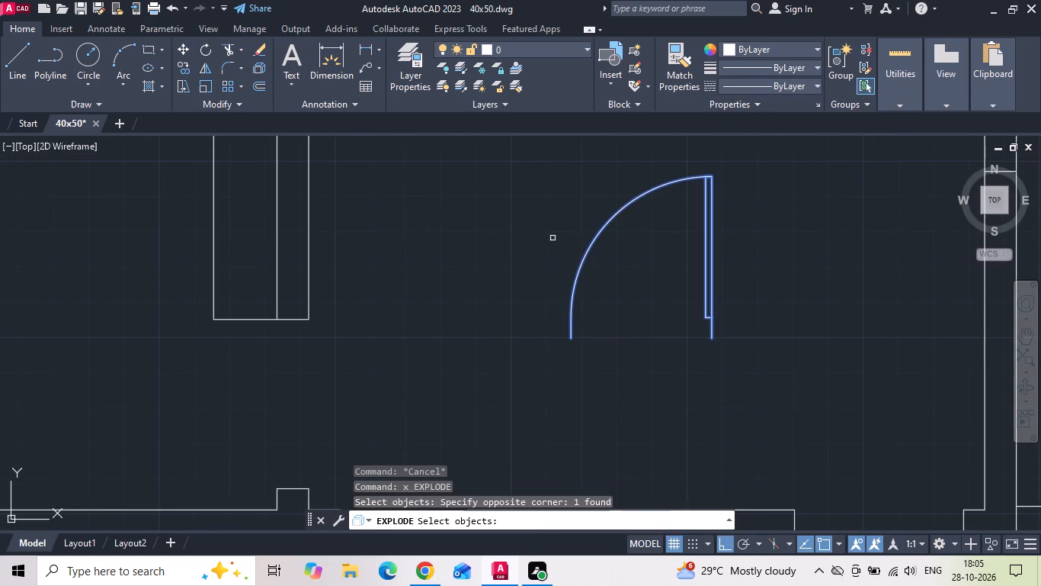
key(space)
middle_drag(641, 265, 629, 298)
drag(614, 261, 596, 243)
click(589, 237)
key(Delete)
click(608, 314)
click(601, 307)
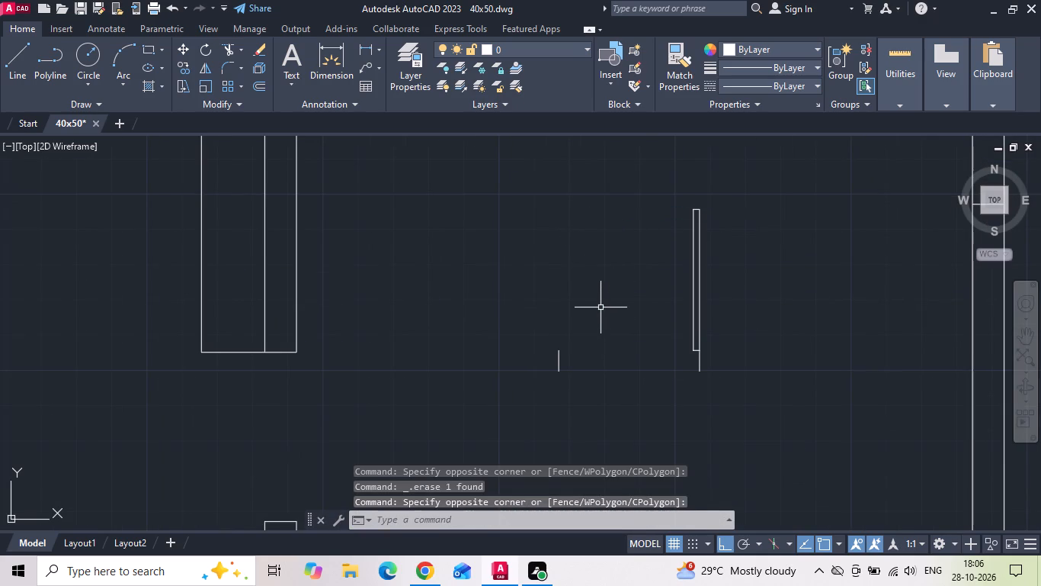
key(Escape)
Move the short jamb line opposite the door leaf 8" farther away from the leaf.
drag(590, 369, 565, 387)
click(537, 400)
right_click(524, 257)
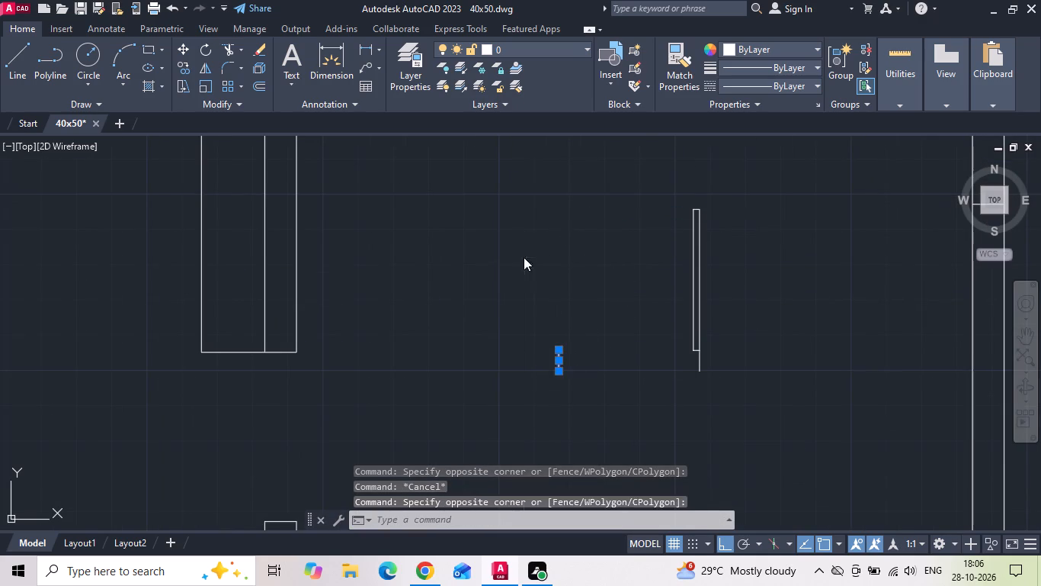
click(556, 277)
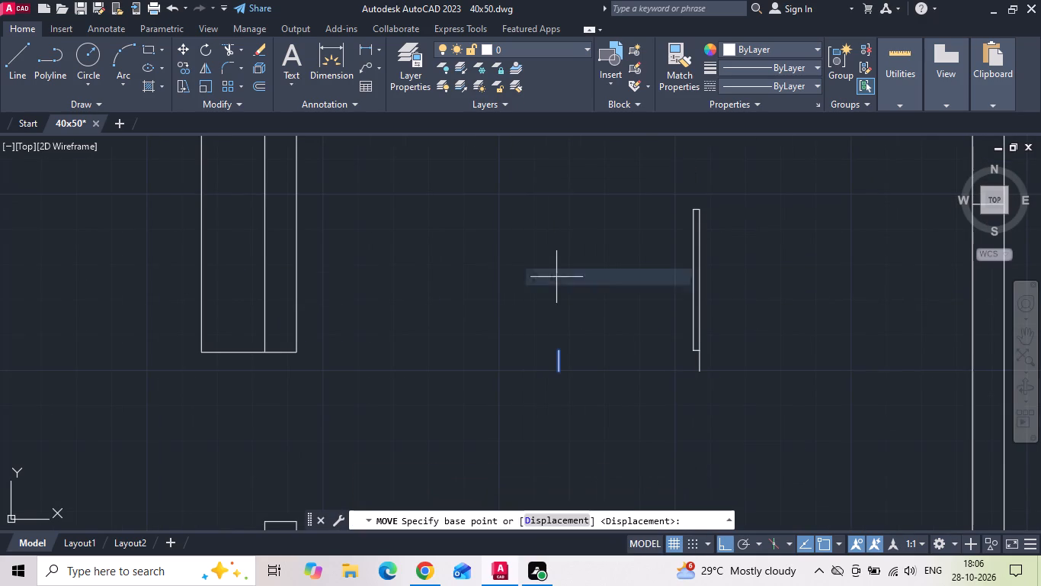
drag(575, 272, 564, 274)
key(8)
key(Return)
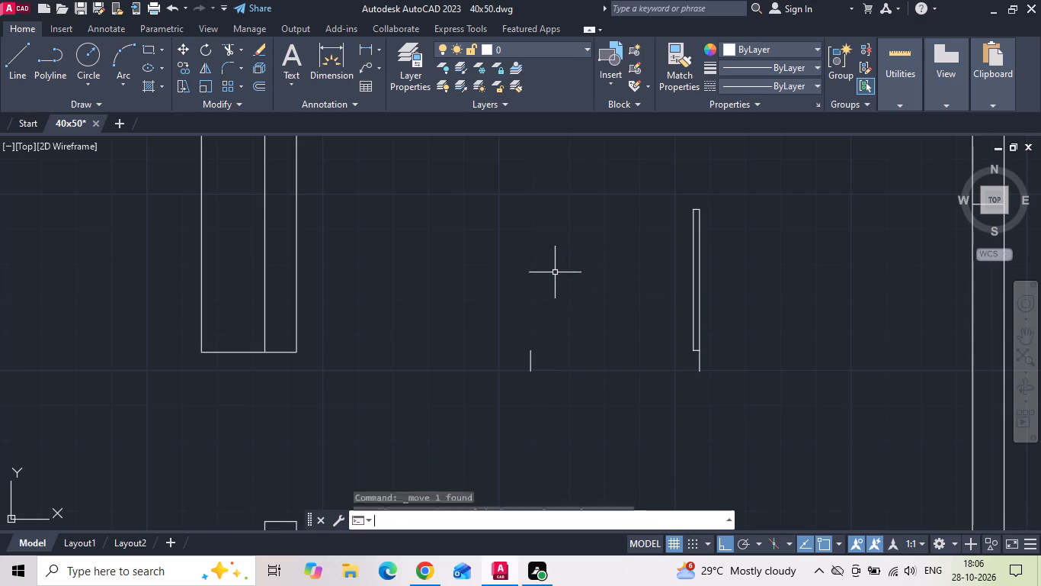
Stretch the top edge of the door leaf upward by 8".
scroll(677, 194, up, 3)
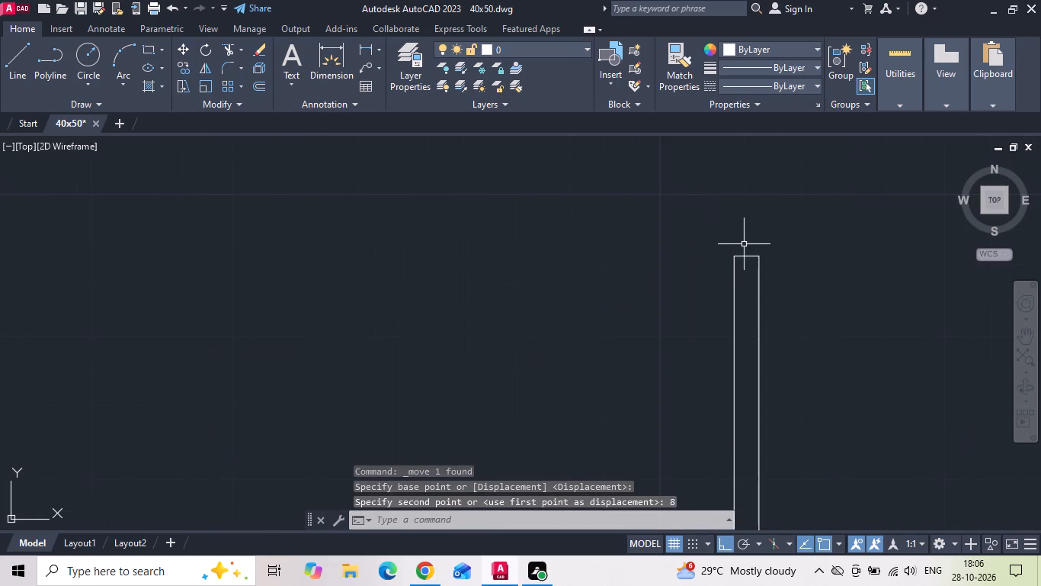
click(746, 256)
middle_drag(742, 256, 593, 341)
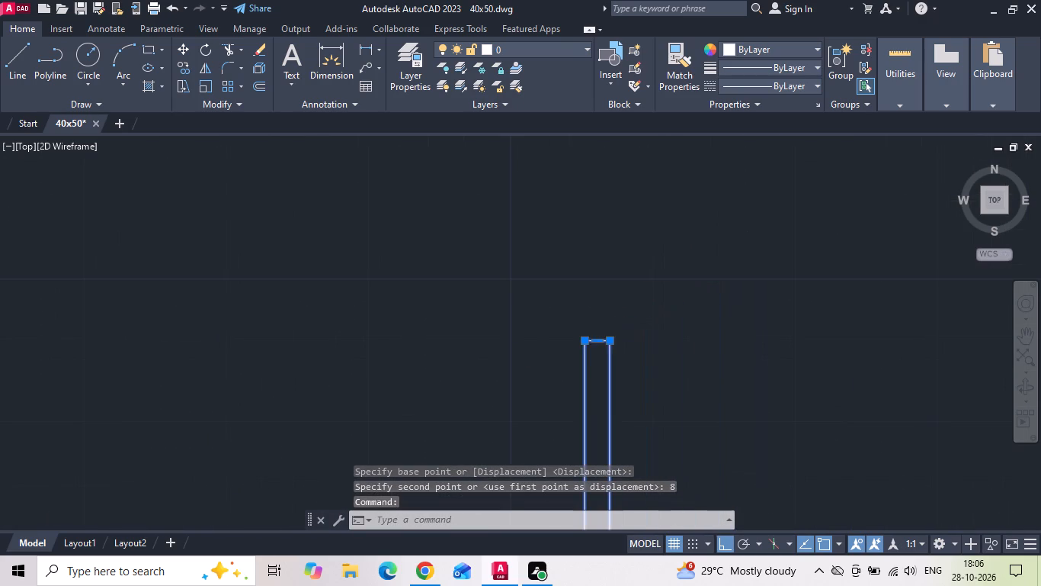
drag(594, 338, 594, 327)
key(8)
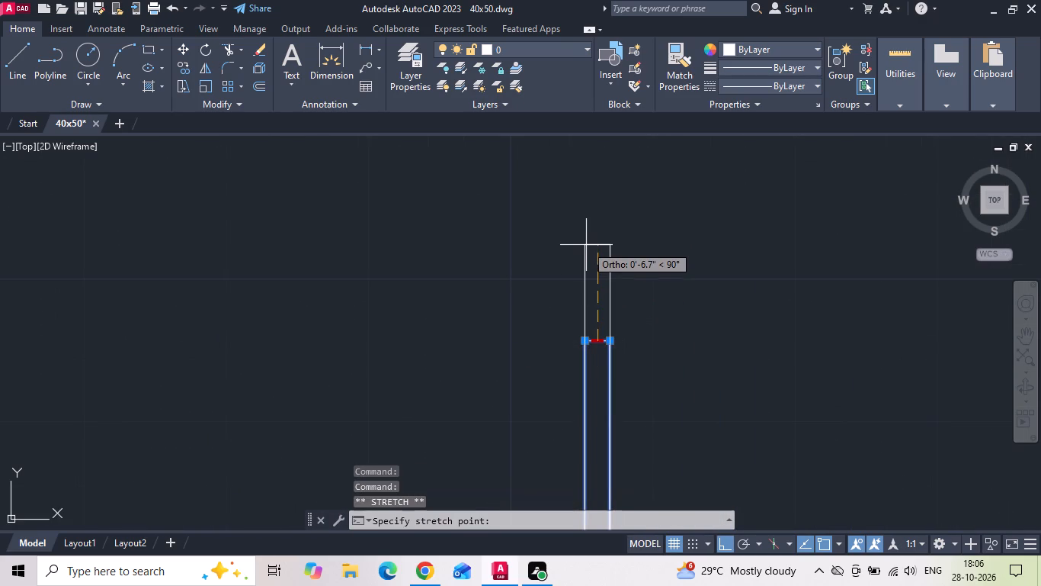
key(Return)
key(Escape)
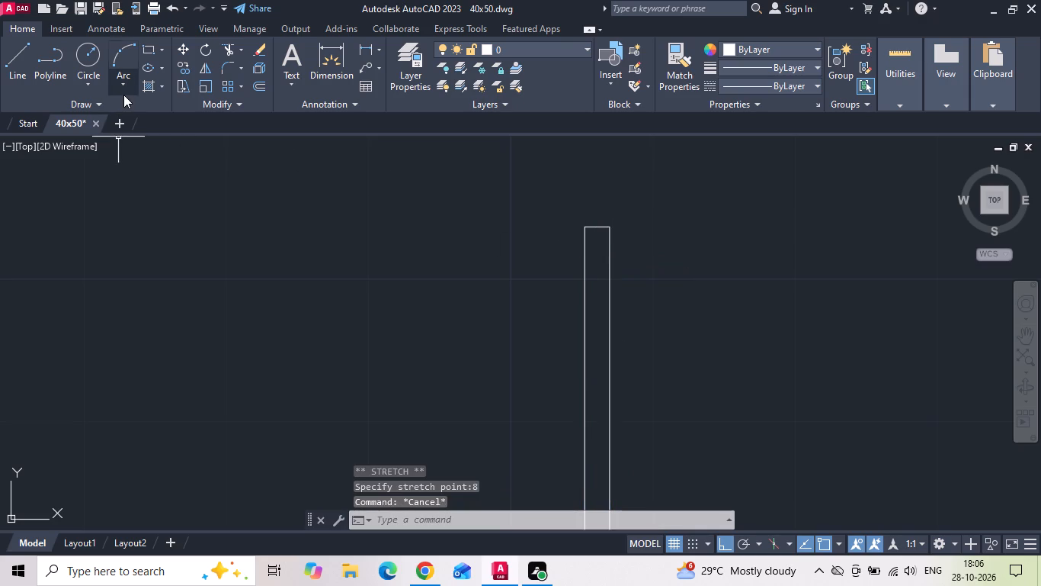
Draw a start-center-end swing arc from the leaf's top outer corner, centred on its hinge corner, to the opposite jamb line.
click(123, 95)
click(130, 150)
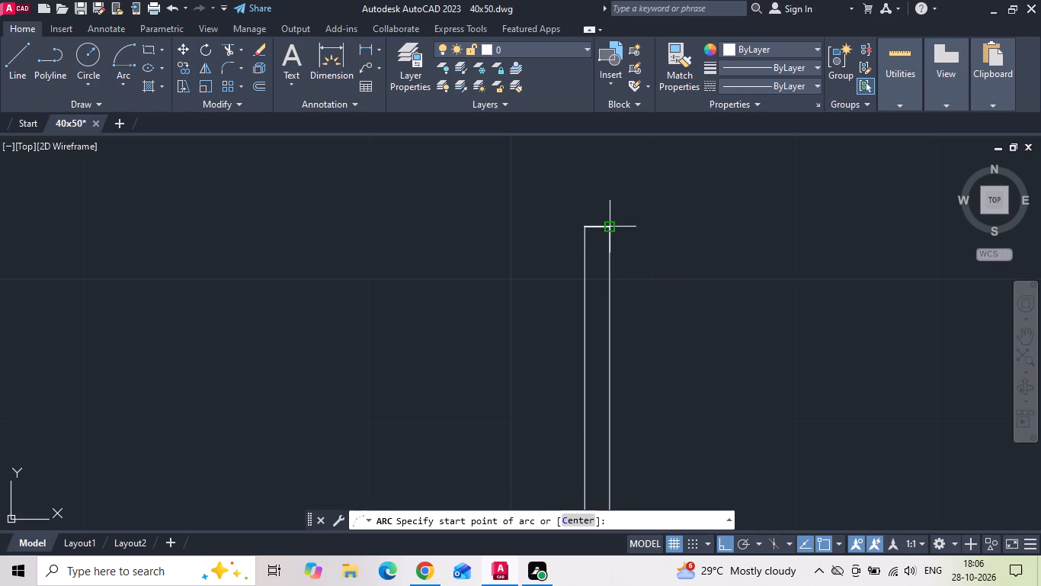
click(610, 229)
scroll(615, 218, down, 3)
scroll(613, 340, up, 1)
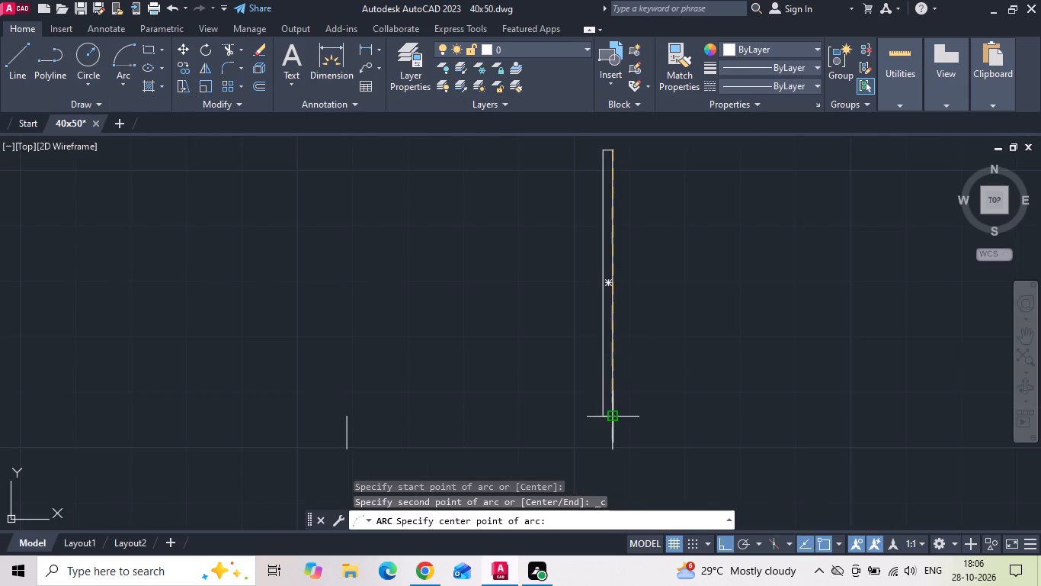
click(615, 419)
click(458, 344)
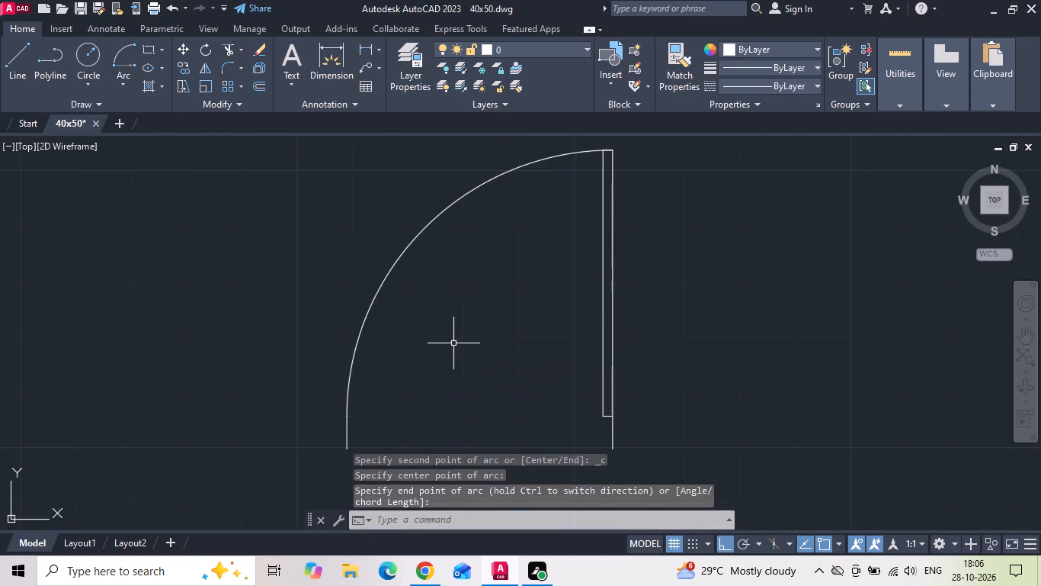
scroll(533, 310, down, 1)
key(Escape)
Move the enlarged door by its hinge-side jamb end onto the outer wall corner of the opening between living room and sitout.
drag(625, 198, 577, 265)
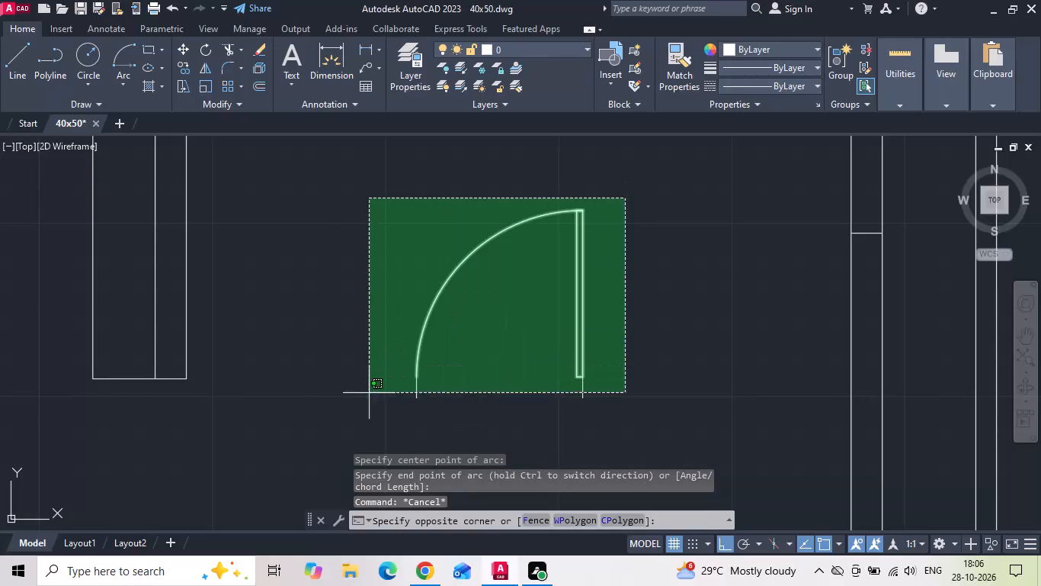
click(338, 427)
right_click(339, 325)
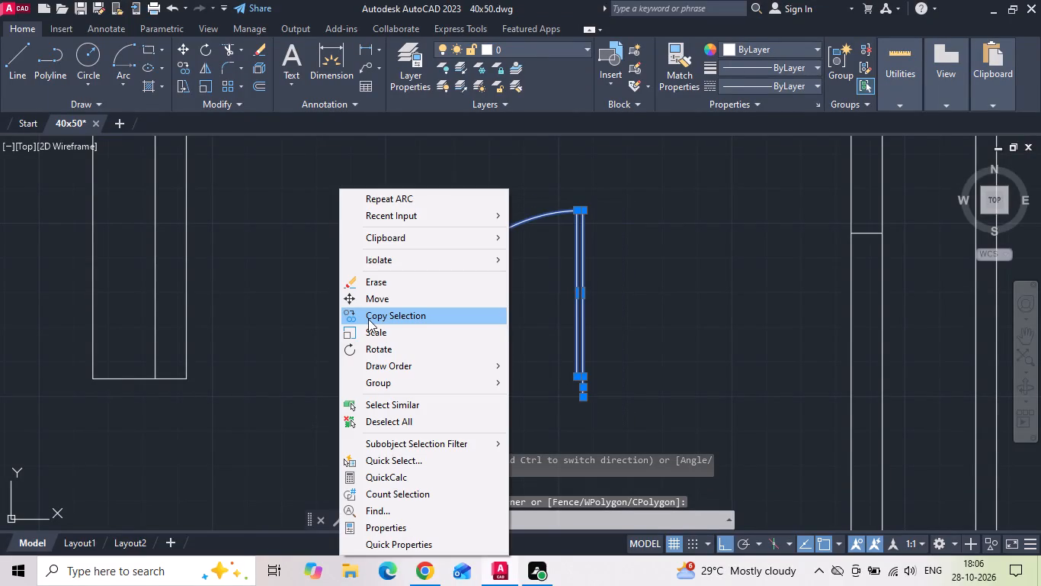
click(381, 304)
scroll(551, 401, up, 1)
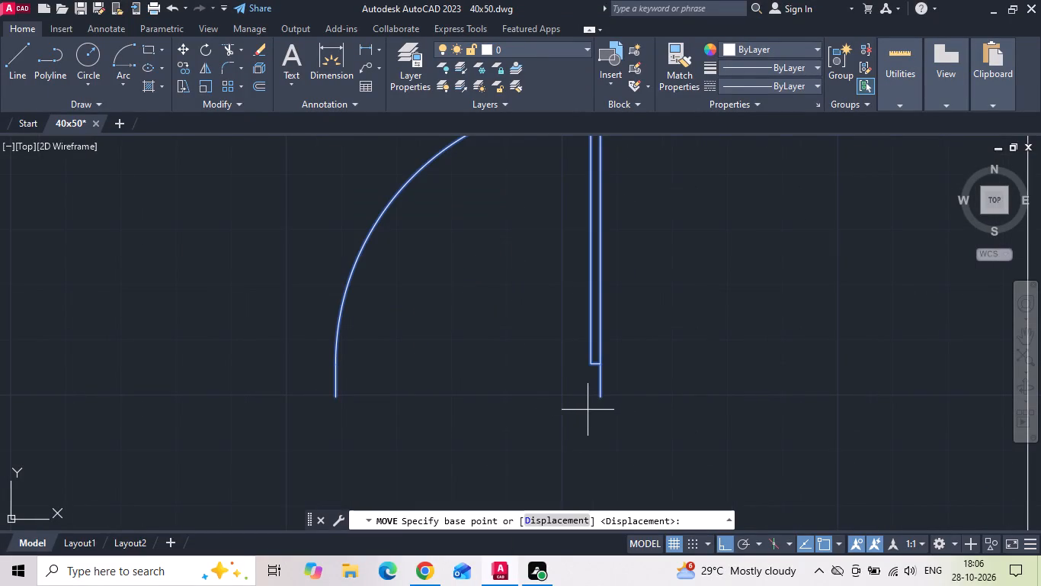
click(602, 398)
scroll(580, 287, down, 3)
scroll(681, 412, up, 2)
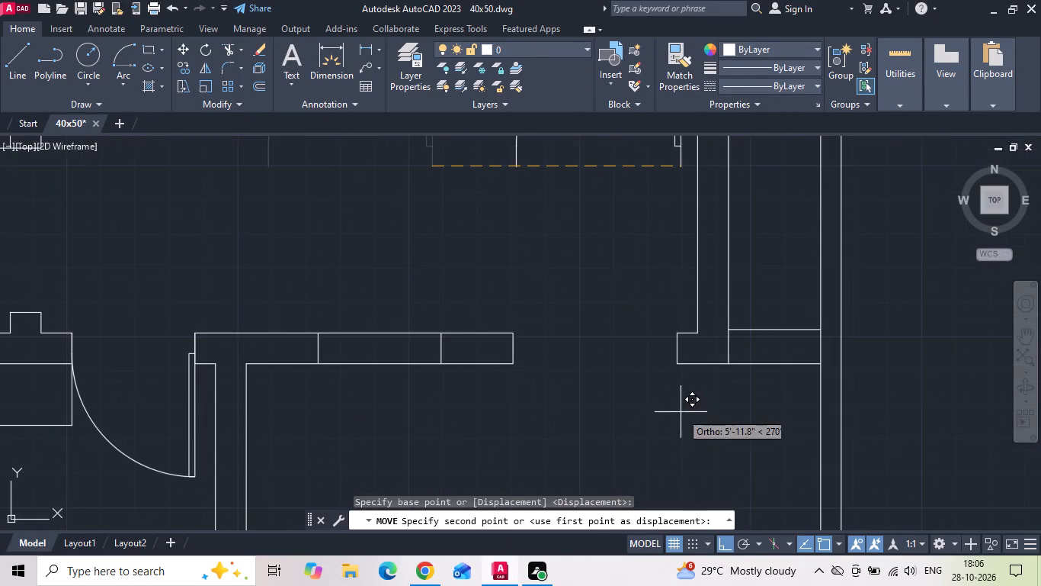
click(679, 363)
Save the drawing.
key(ctrl+s)
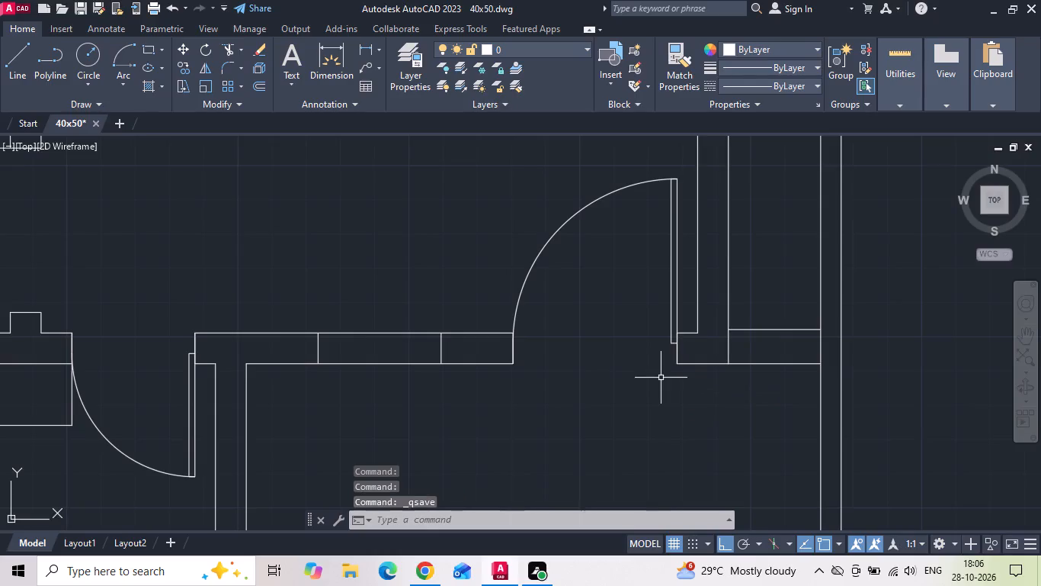
key(ctrl+s)
key(ctrl+s)
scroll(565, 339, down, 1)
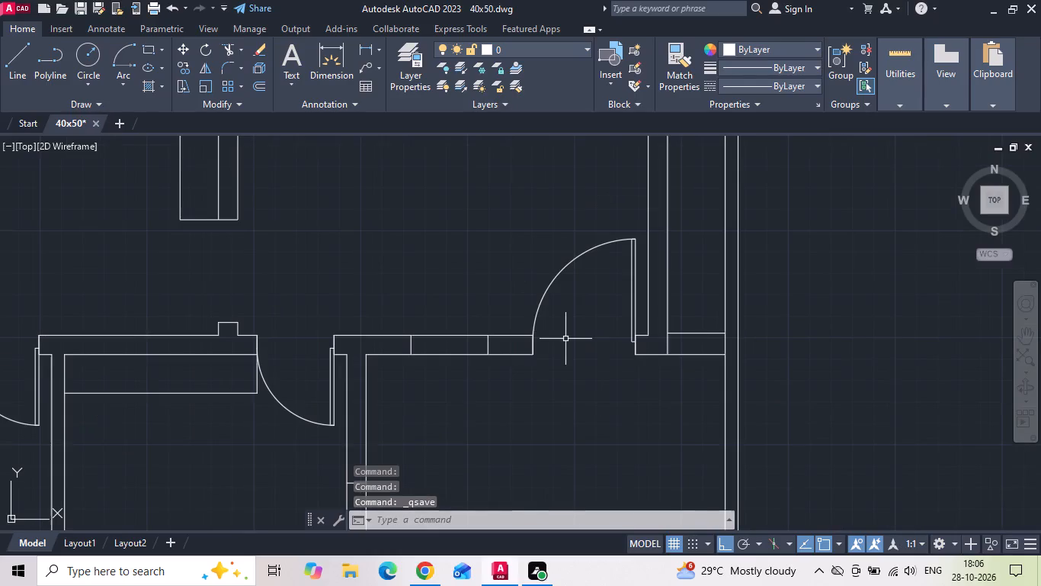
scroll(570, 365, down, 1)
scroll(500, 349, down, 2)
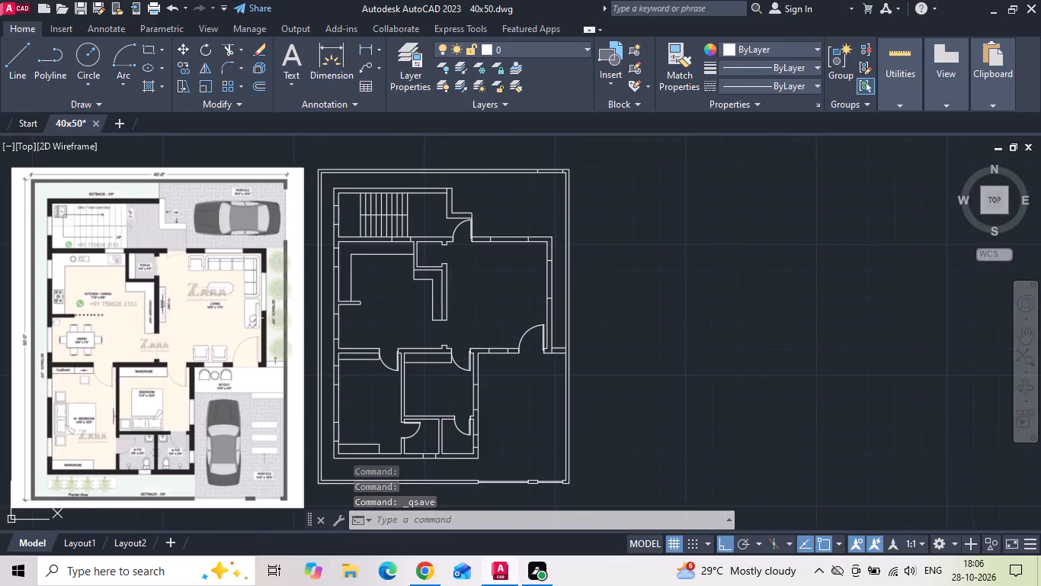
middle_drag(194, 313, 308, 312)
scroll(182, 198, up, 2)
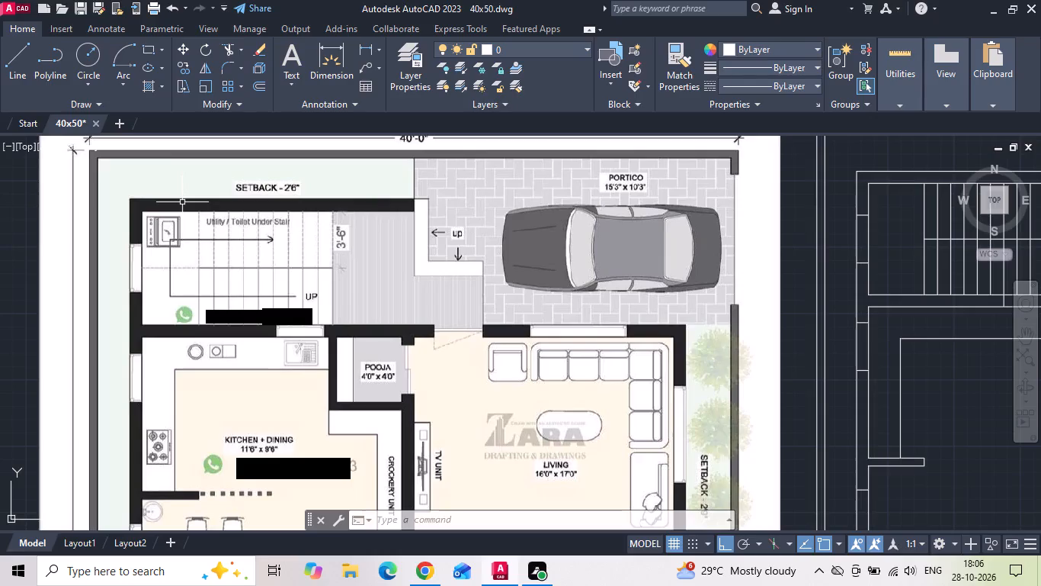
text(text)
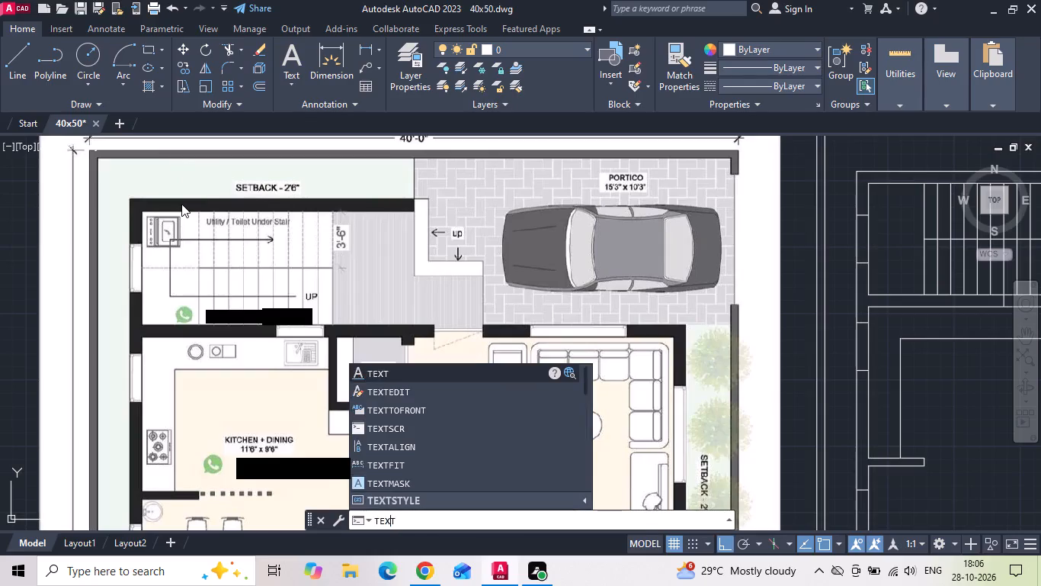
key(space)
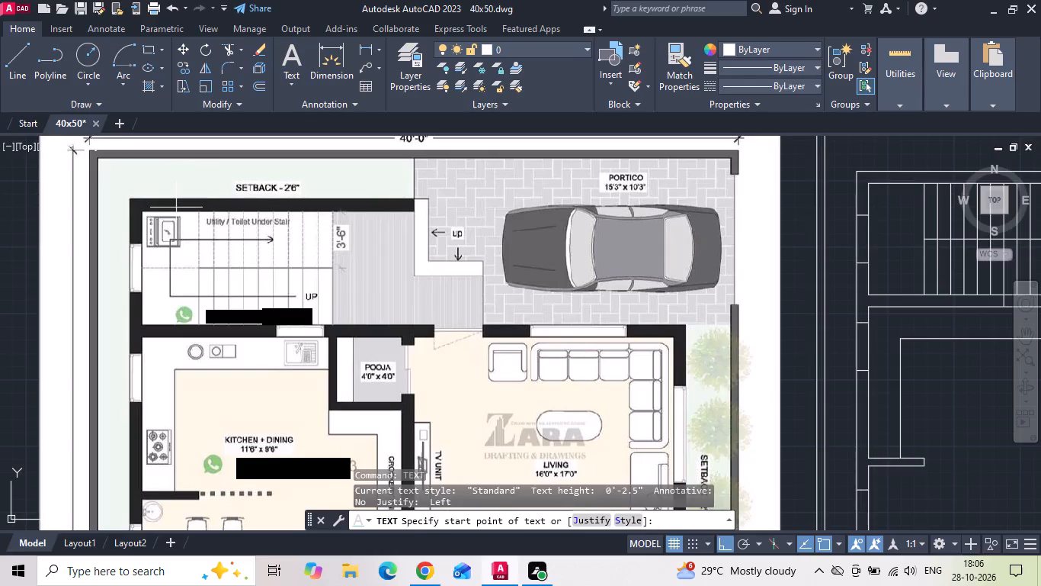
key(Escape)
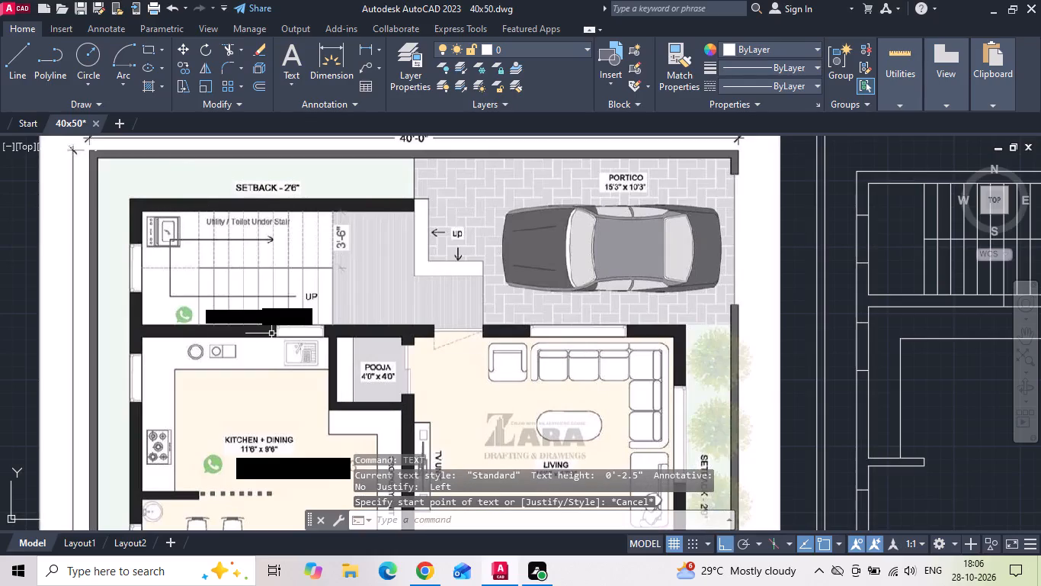
Add a multiline text label inside the kitchen at 6" text height, reading KITCHEN+DINING with 11'6"X9'6" on the second line.
text(mtex)
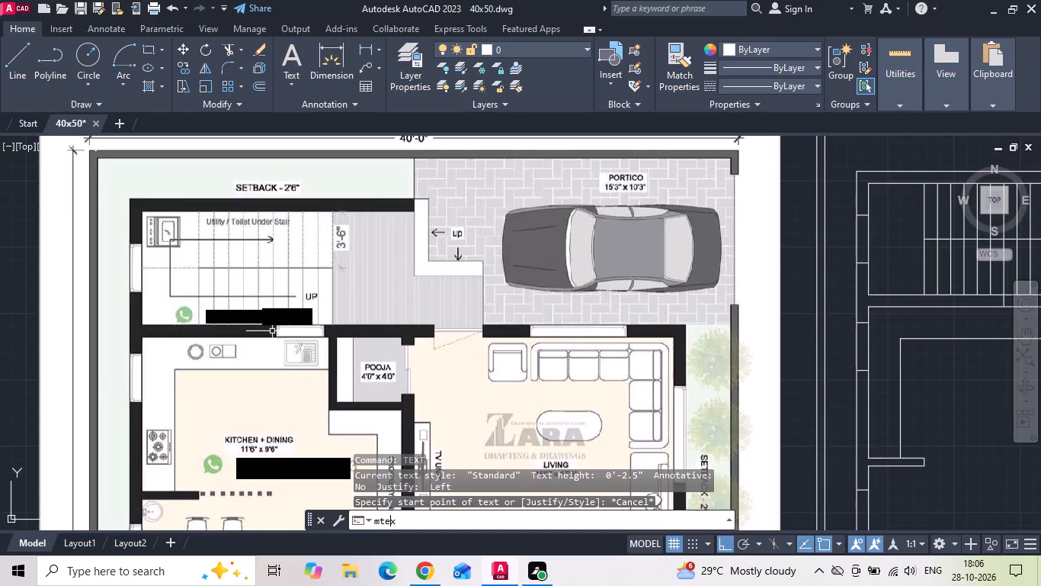
key(space)
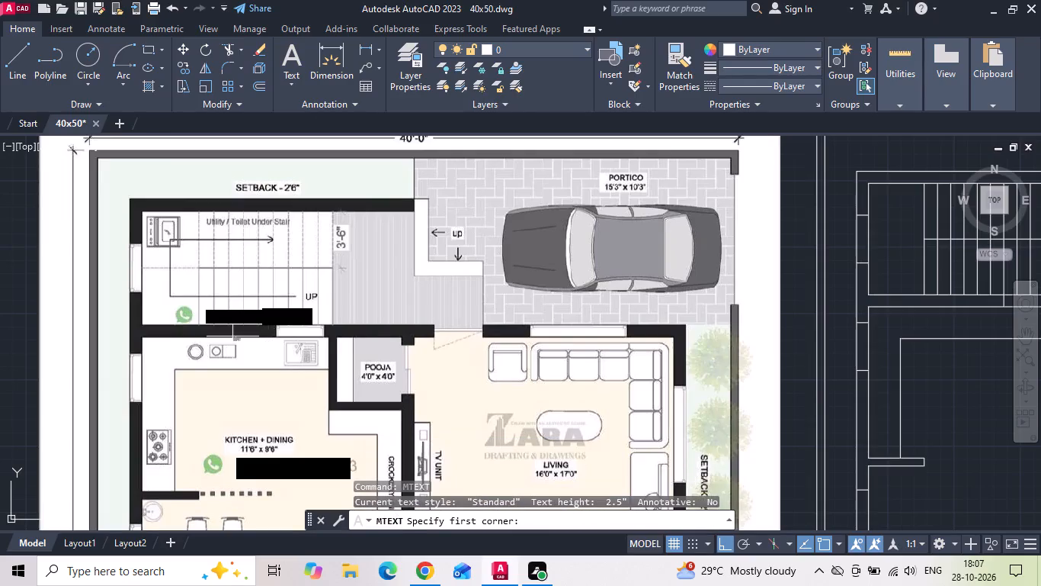
scroll(232, 336, down, 1)
scroll(705, 365, up, 1)
middle_drag(675, 353, 632, 325)
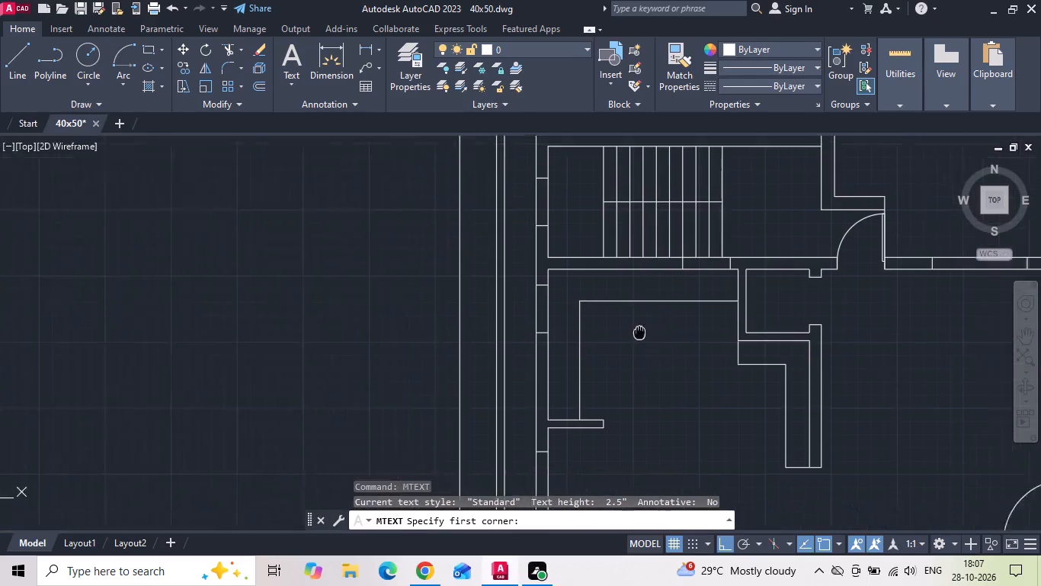
middle_drag(632, 325, 588, 291)
drag(555, 289, 562, 307)
click(643, 340)
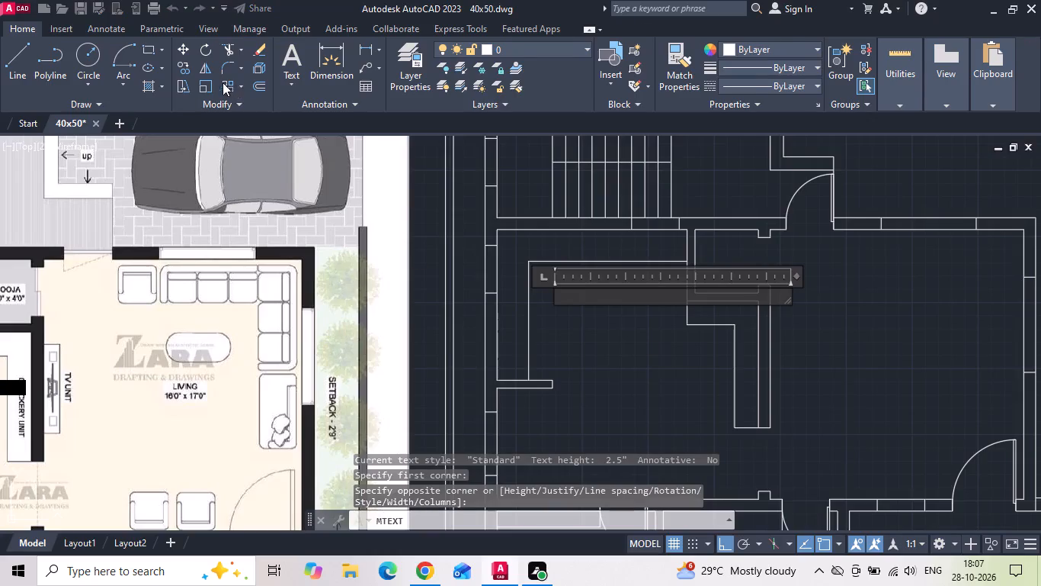
click(191, 68)
key(BackSpace)
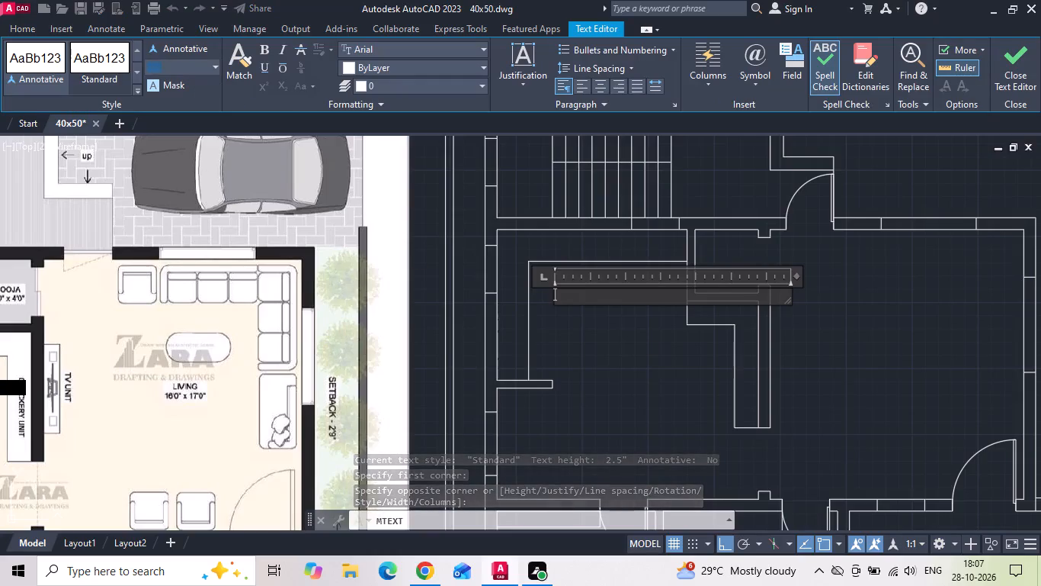
text(6")
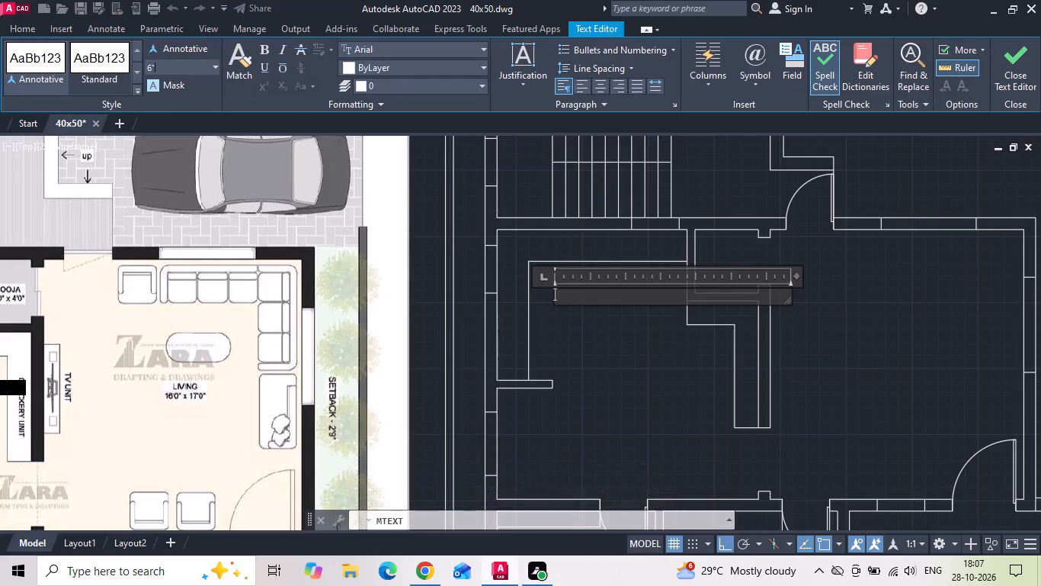
key(Return)
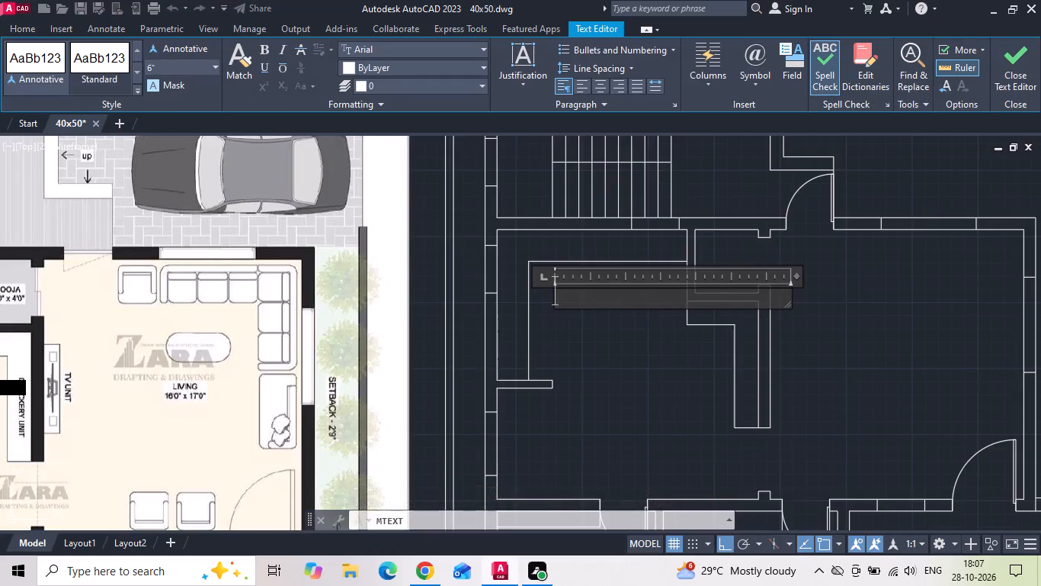
middle_drag(479, 336, 639, 346)
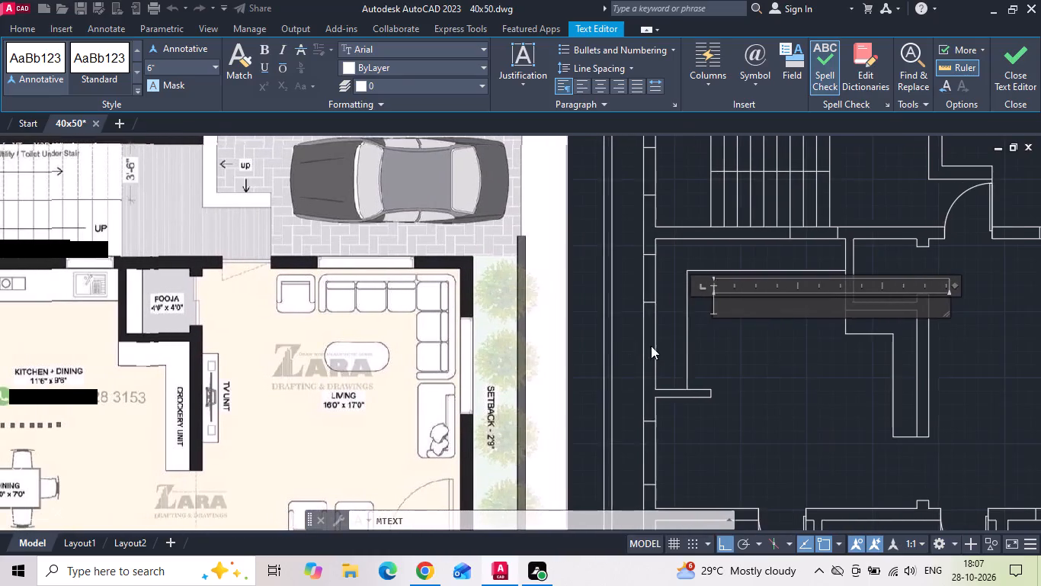
middle_drag(661, 346, 687, 351)
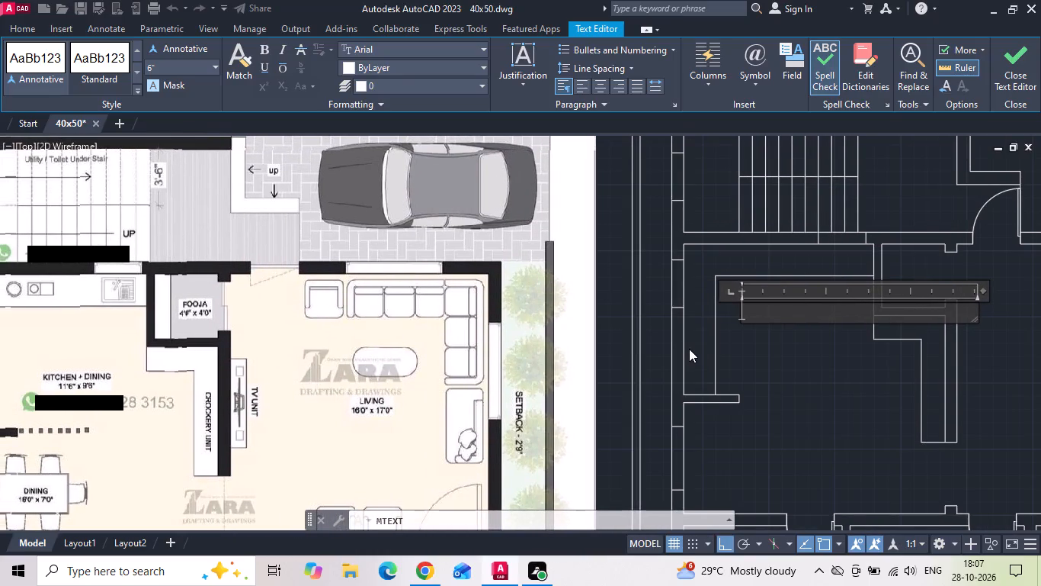
text(ki)
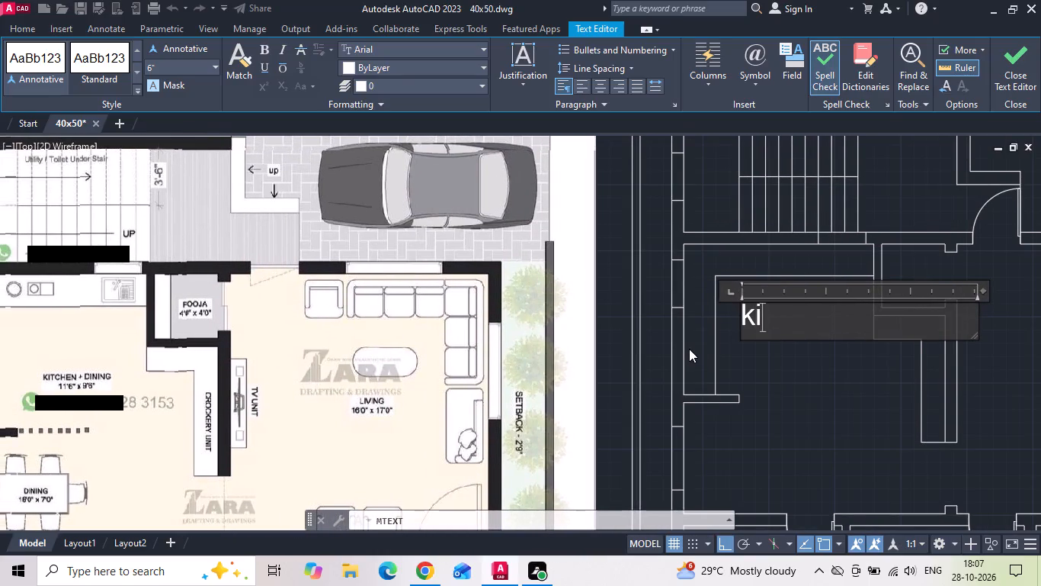
key(BackSpace)
key(BackSpace)
text(KITCHEN)
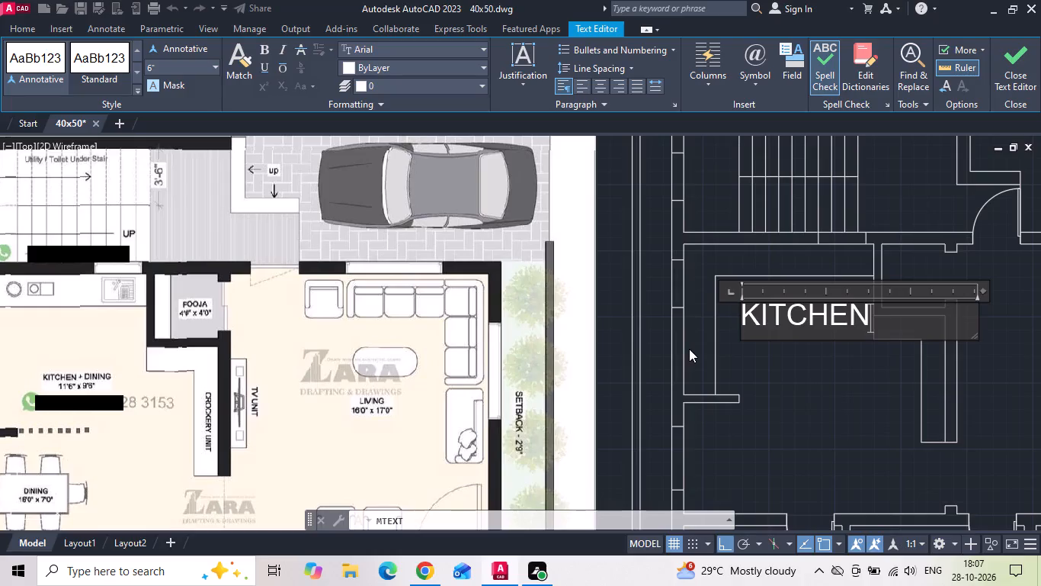
text(+DINING)
key(Return)
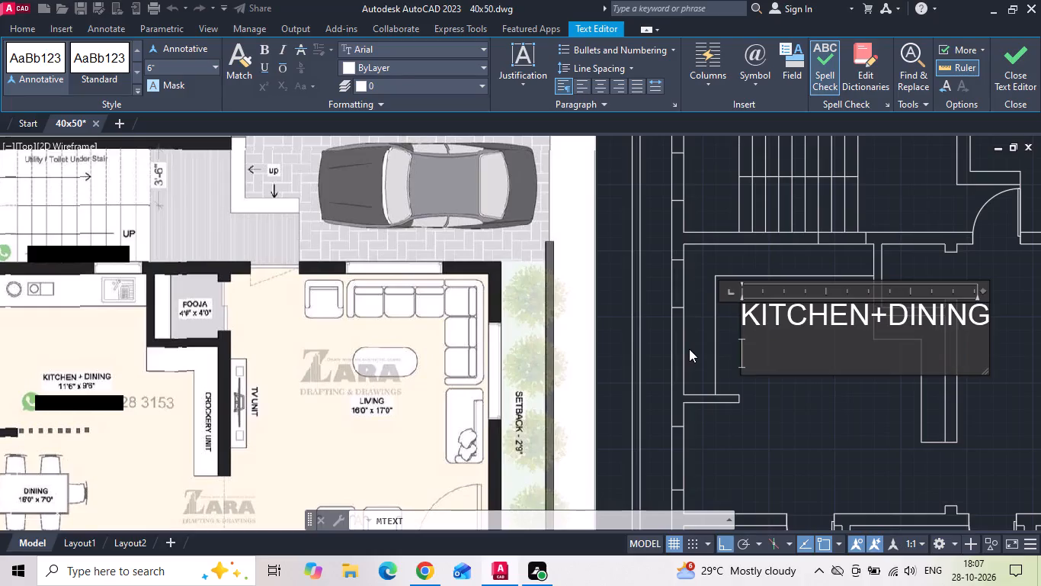
text(11'6")
text(9'6")
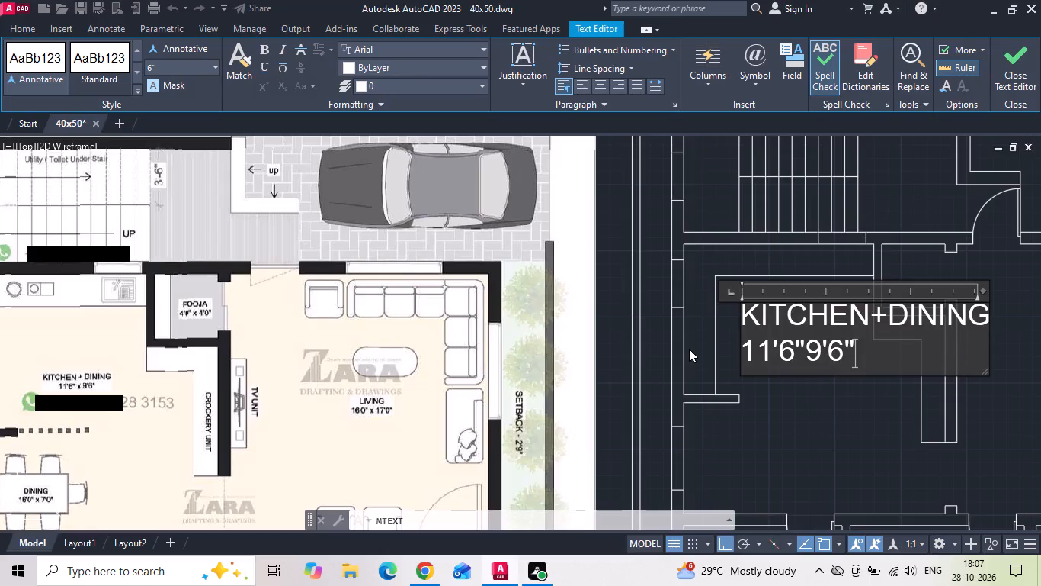
click(810, 353)
key(x)
click(791, 422)
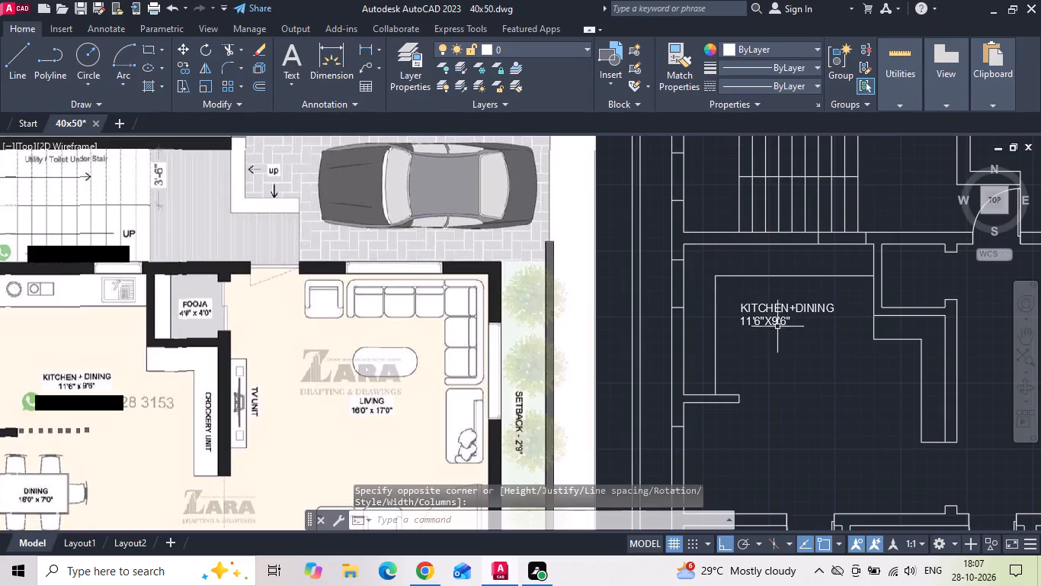
Set the text height of the whole kitchen label to 7".
double_click(777, 323)
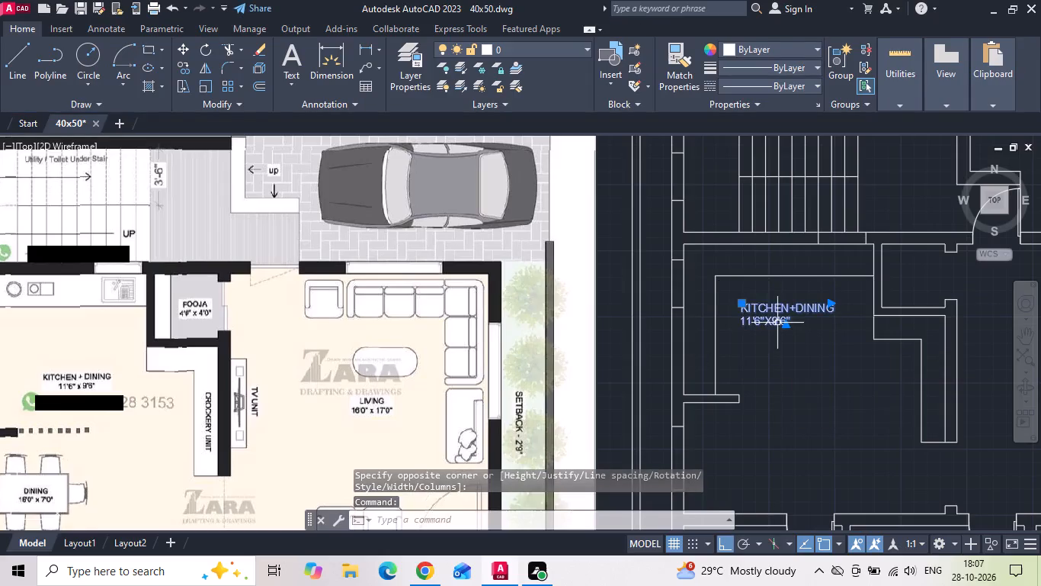
key(ctrl+a)
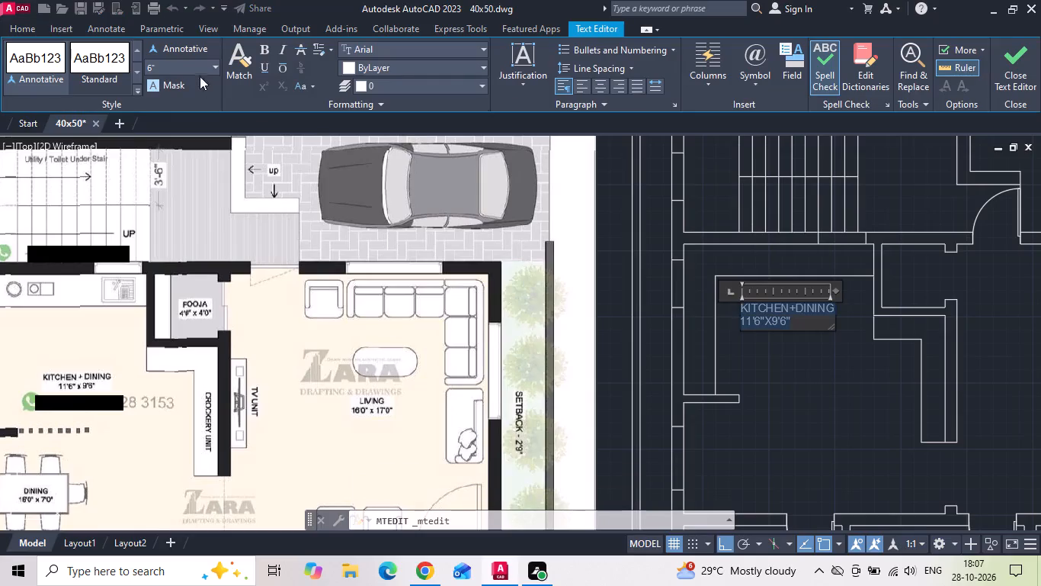
click(193, 63)
key(BackSpace)
text(7")
key(Return)
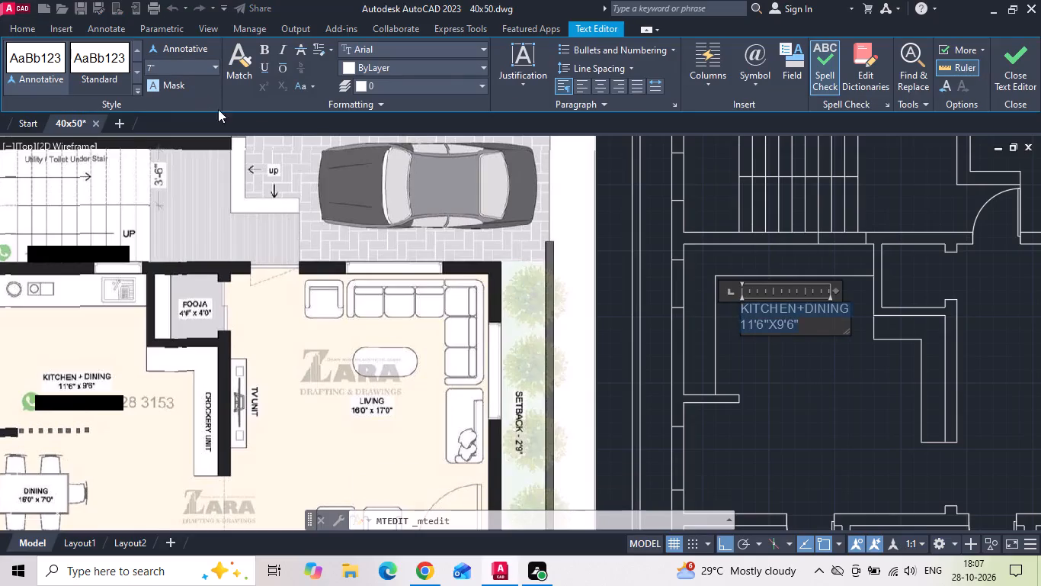
Indent the label's 11'6"X9'6" line with five spaces to centre it beneath KITCHEN+DINING, and finish editing the text.
click(743, 326)
click(745, 325)
click(742, 324)
scroll(743, 329, up, 3)
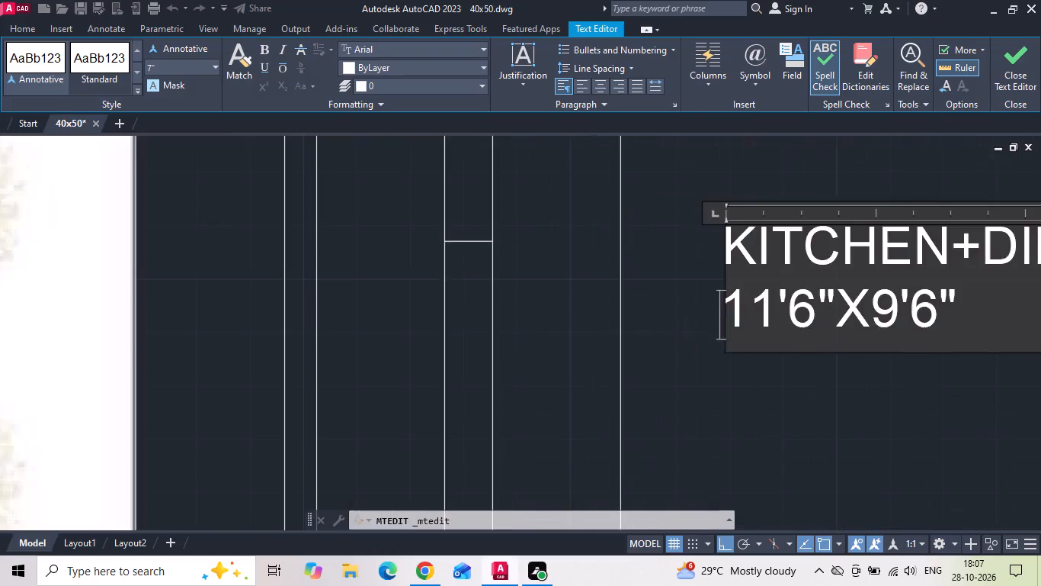
scroll(689, 314, down, 2)
key(space)
key(space)
key(space)
key(space)
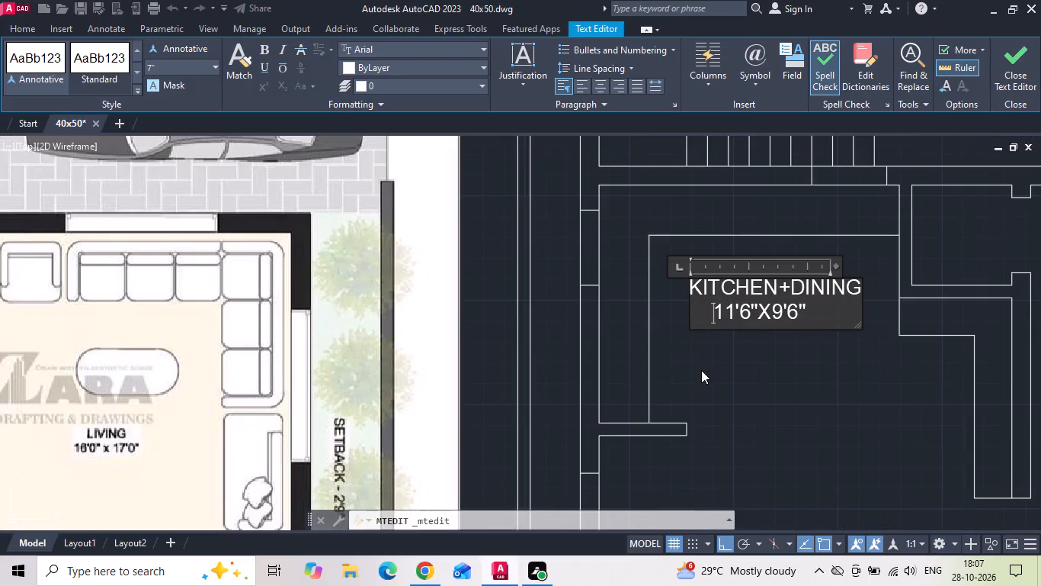
key(space)
click(709, 370)
Copy the KITCHEN+DINING label straight down into the dining area and again into the master bedroom below it.
click(742, 349)
click(730, 276)
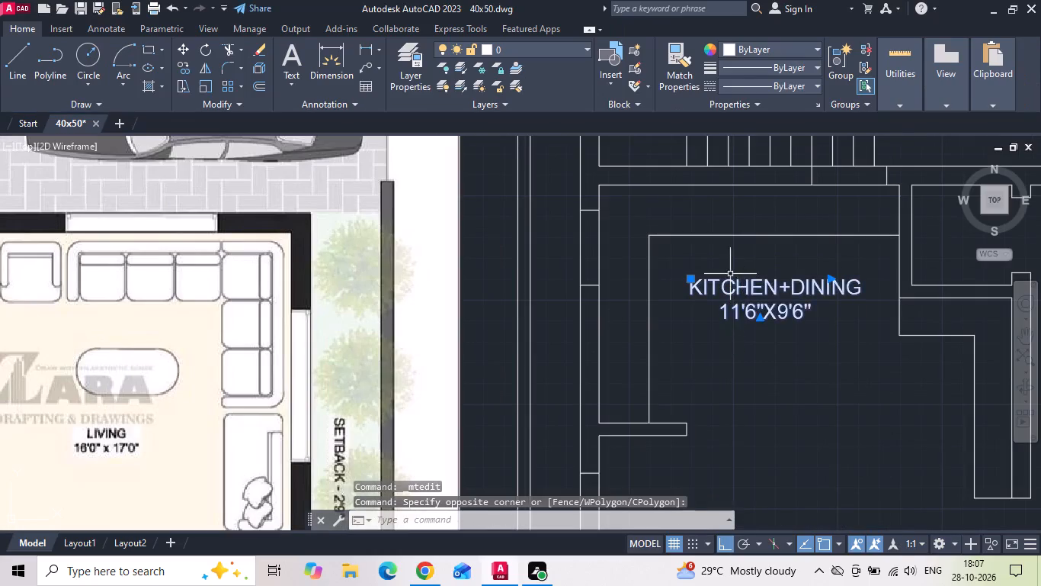
right_click(730, 274)
click(764, 297)
scroll(759, 257, down, 1)
drag(766, 278, 764, 327)
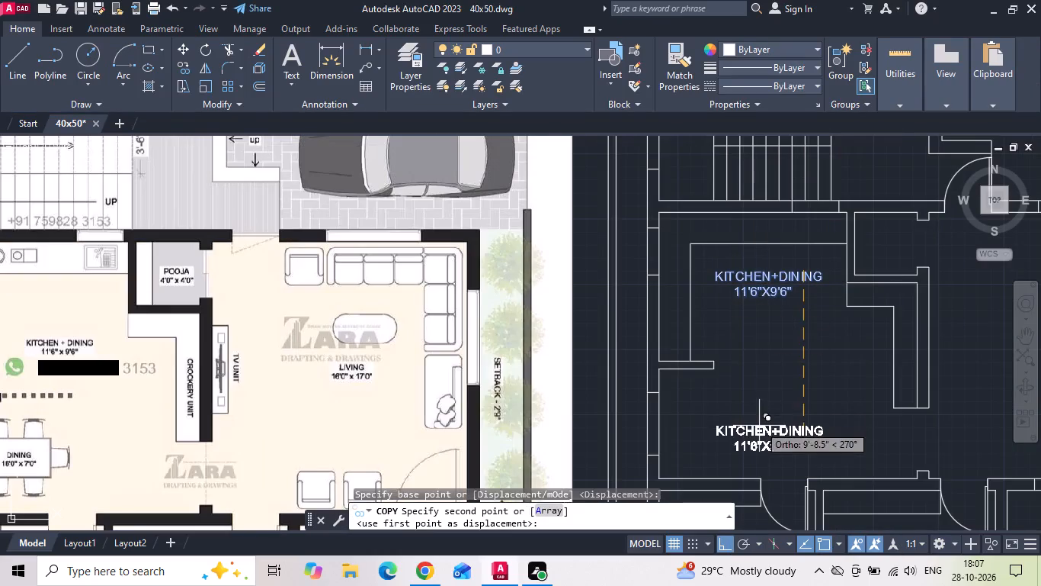
middle_drag(755, 422, 758, 348)
click(761, 329)
middle_drag(761, 324, 755, 224)
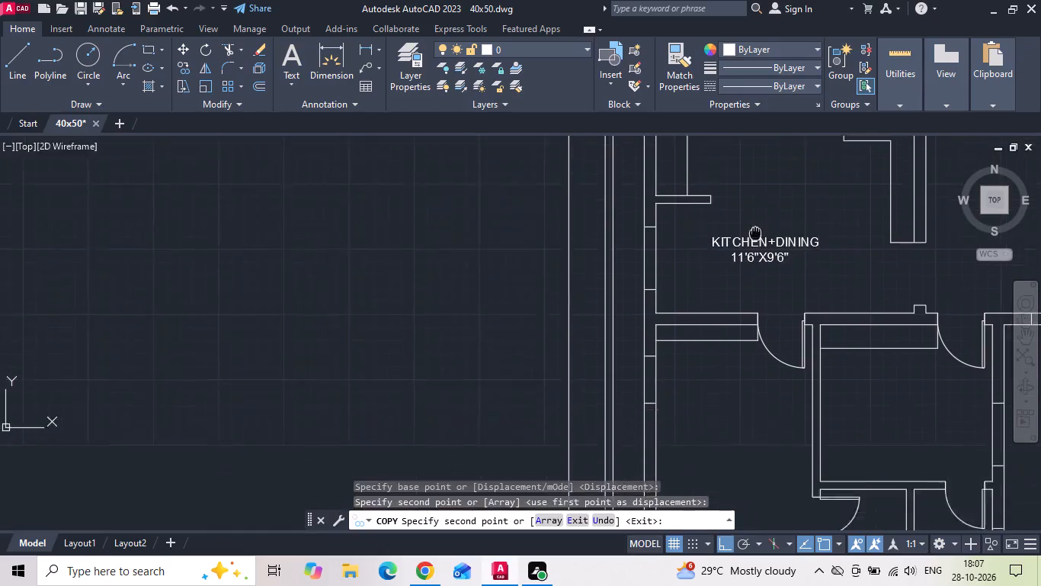
middle_drag(755, 224, 764, 170)
click(767, 374)
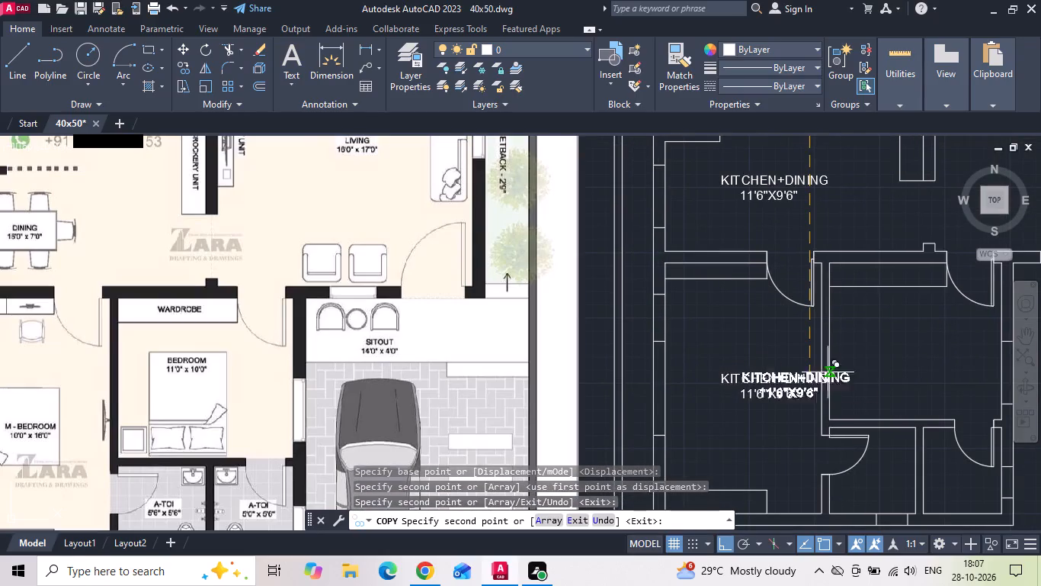
key(Escape)
Move the copied label in the master bedroom horizontally toward the outer wall to centre it in the room.
click(778, 380)
right_click(778, 379)
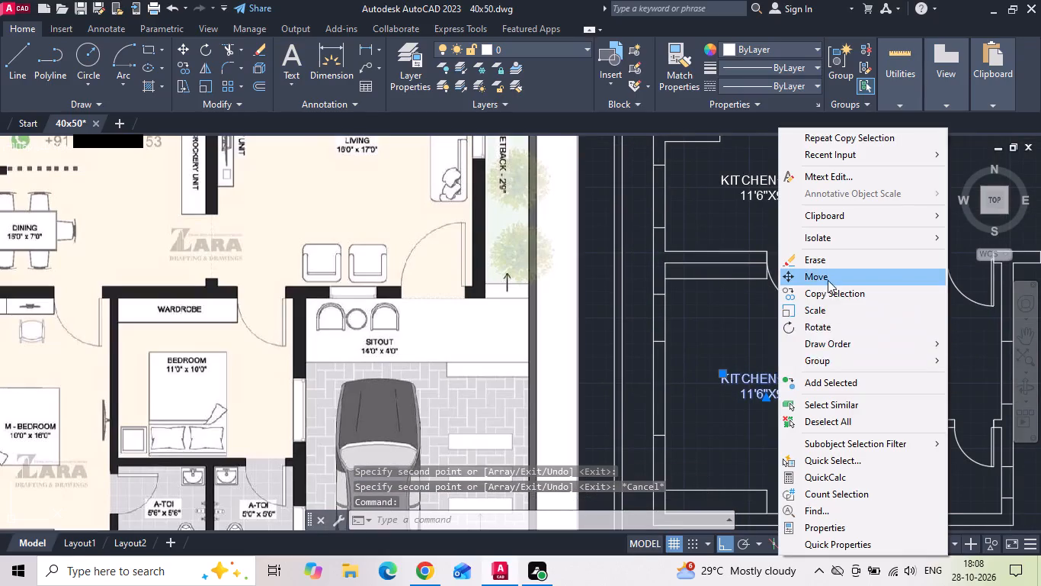
click(828, 278)
click(884, 359)
click(860, 362)
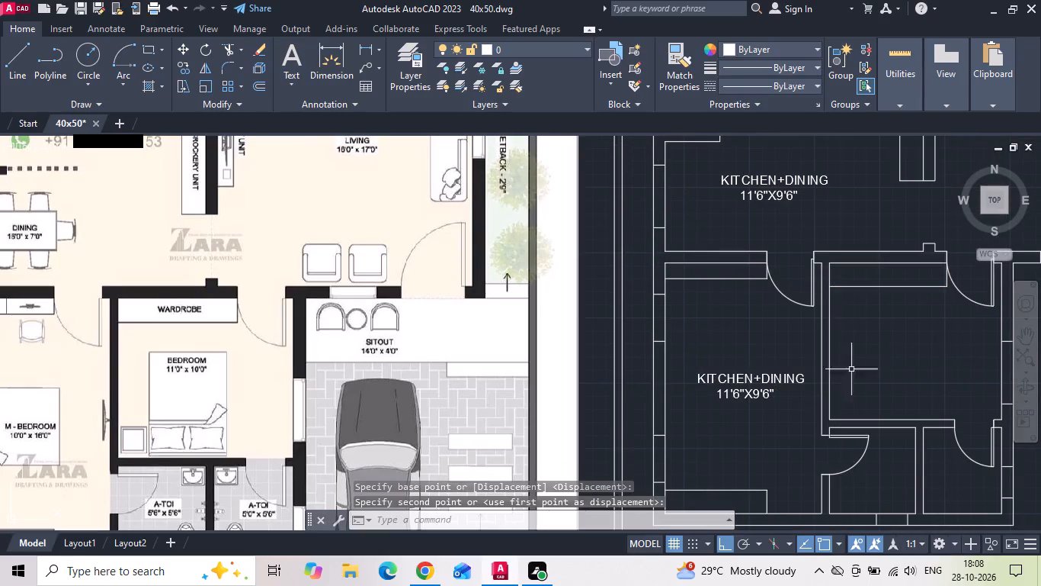
Copy the master bedroom's label horizontally into the adjacent bedroom.
drag(743, 420, 738, 414)
click(718, 347)
right_click(717, 347)
click(766, 297)
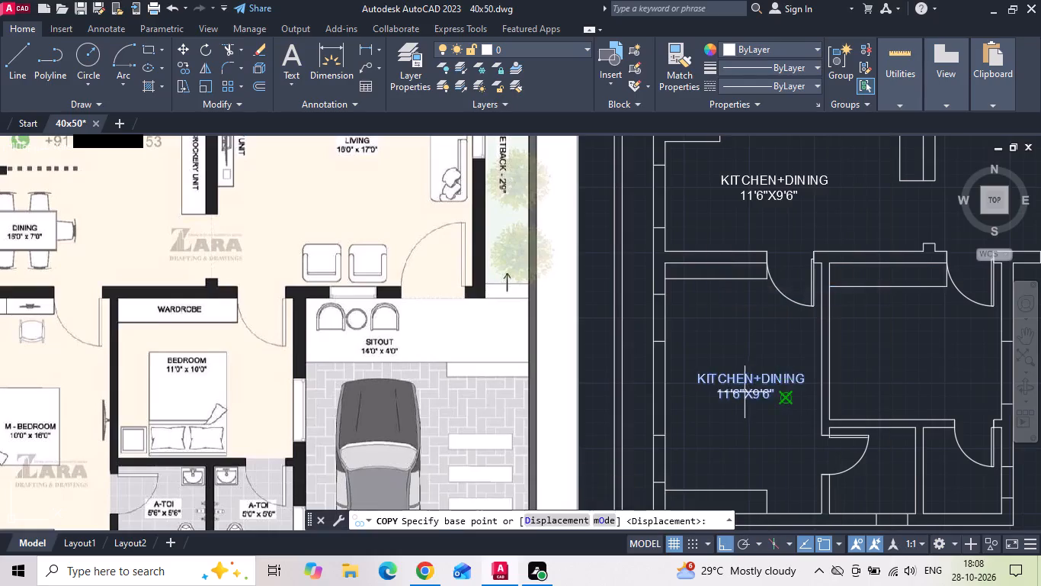
drag(745, 392, 751, 394)
middle_drag(884, 372, 633, 356)
click(706, 340)
key(Escape)
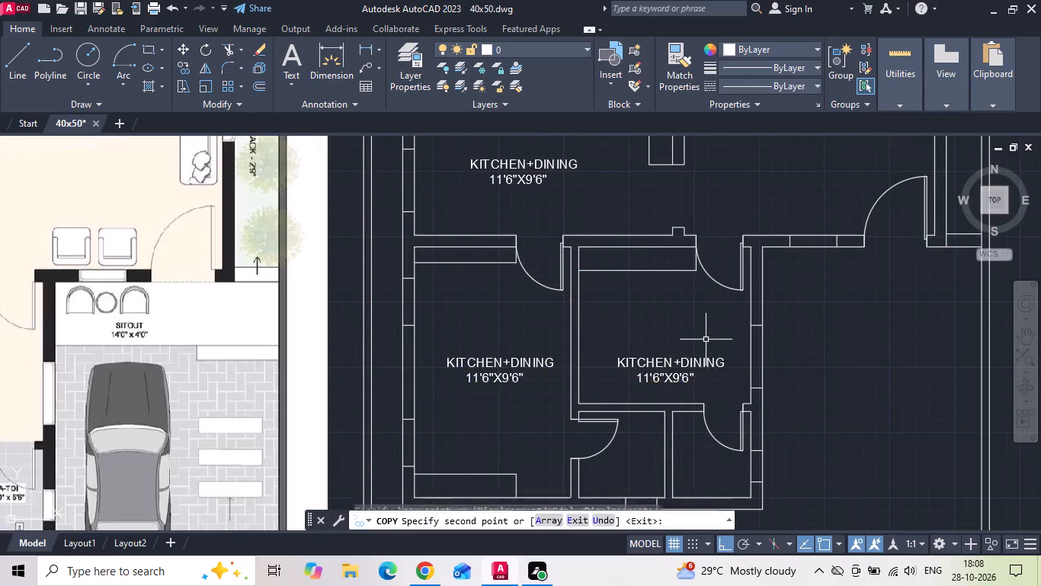
Move the copied label in the smaller bedroom straight up toward the middle of the room.
click(687, 368)
right_click(685, 366)
click(713, 277)
drag(675, 371, 674, 371)
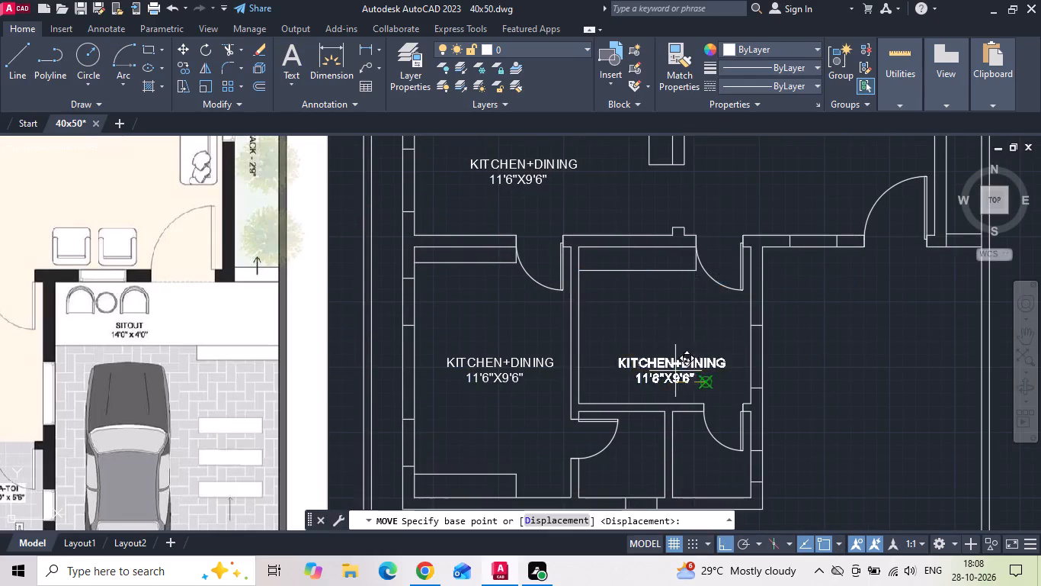
drag(674, 371, 673, 363)
click(671, 349)
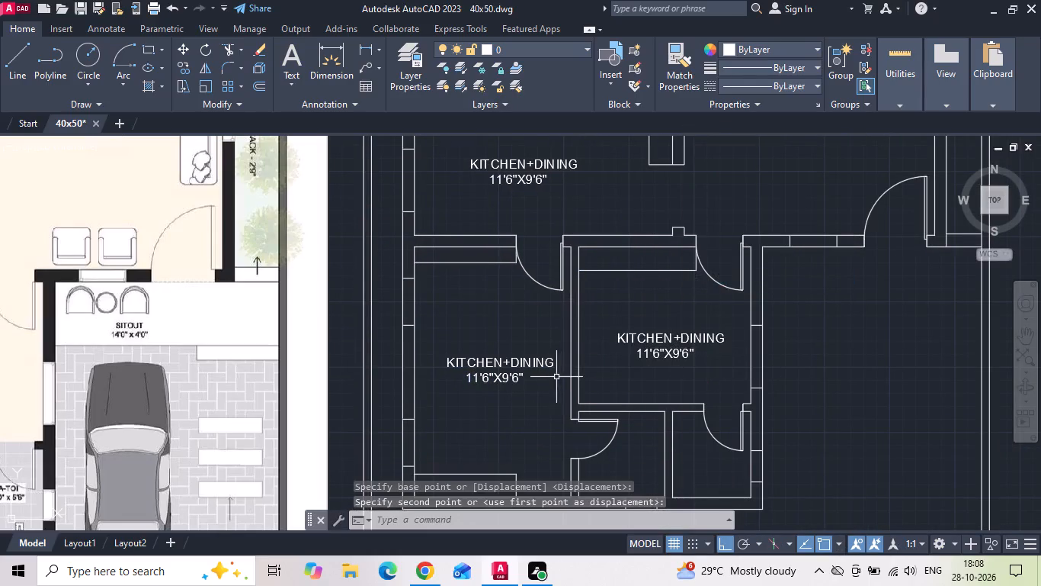
Copy the smaller bedroom's label straight down over the two attached toilets.
middle_drag(551, 360, 548, 286)
click(659, 266)
right_click(661, 266)
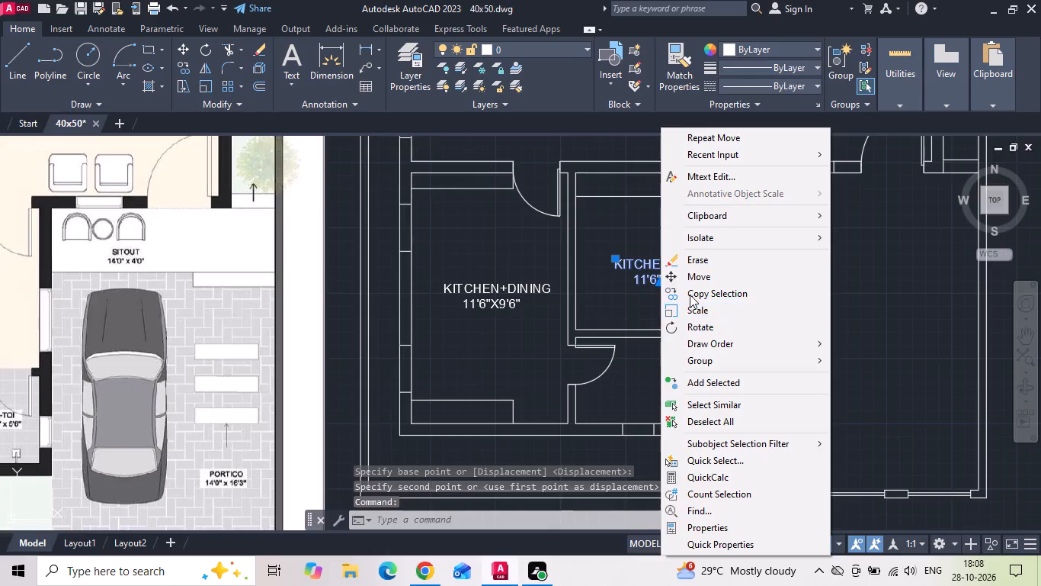
click(690, 293)
drag(654, 269, 651, 284)
click(620, 375)
key(Escape)
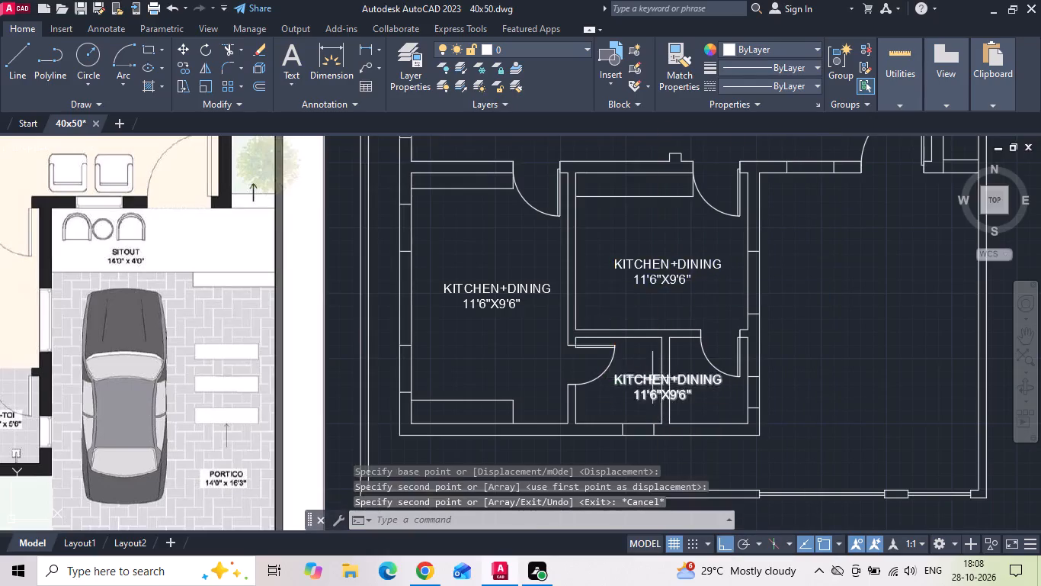
Open the copied label in the dining area and shorten its name line to DINING.
scroll(668, 385, down, 3)
scroll(639, 352, up, 1)
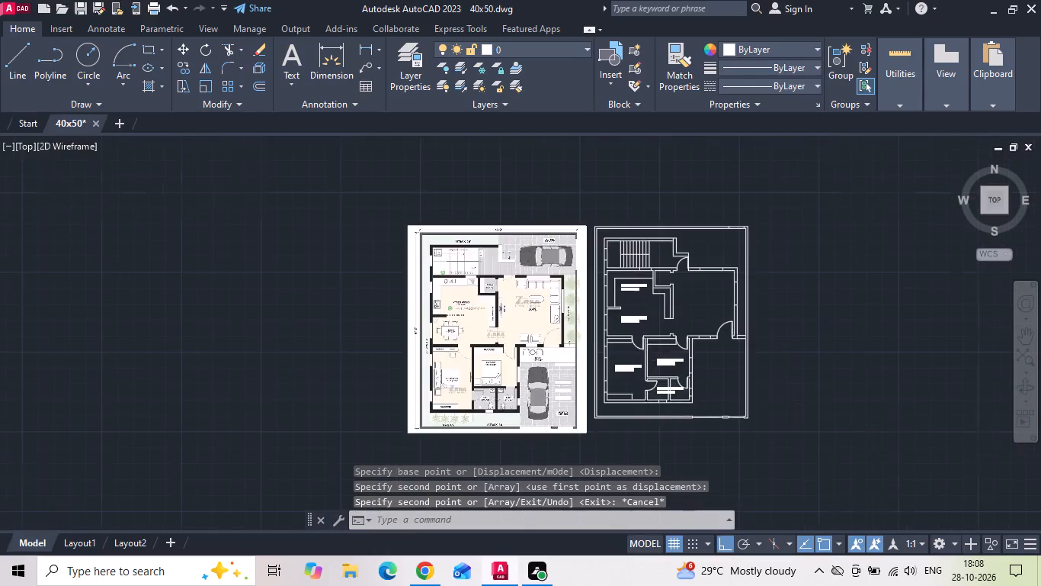
scroll(369, 353, up, 2)
middle_drag(722, 349, 458, 346)
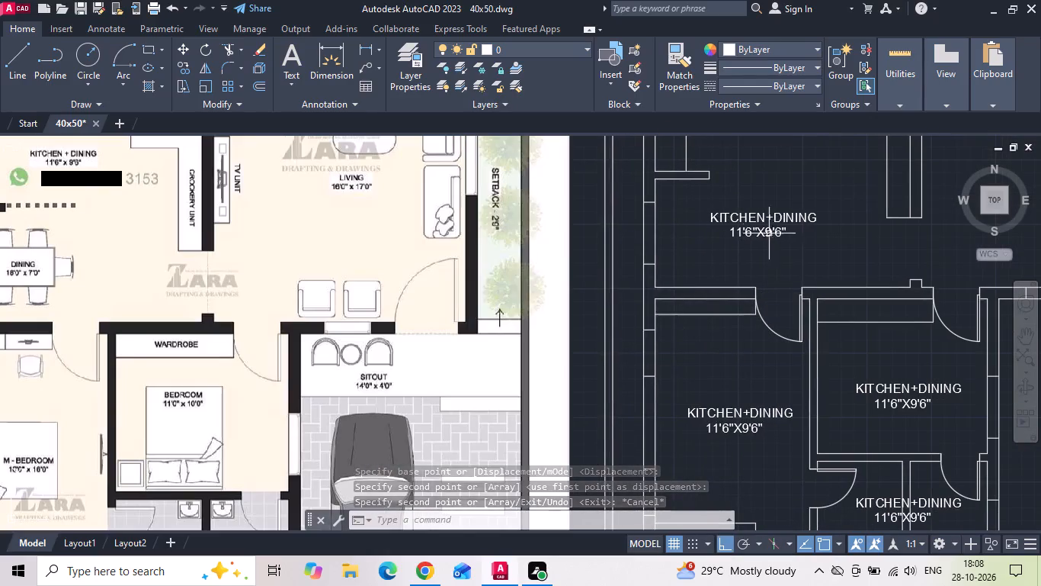
double_click(769, 222)
middle_drag(769, 221, 825, 330)
double_click(822, 324)
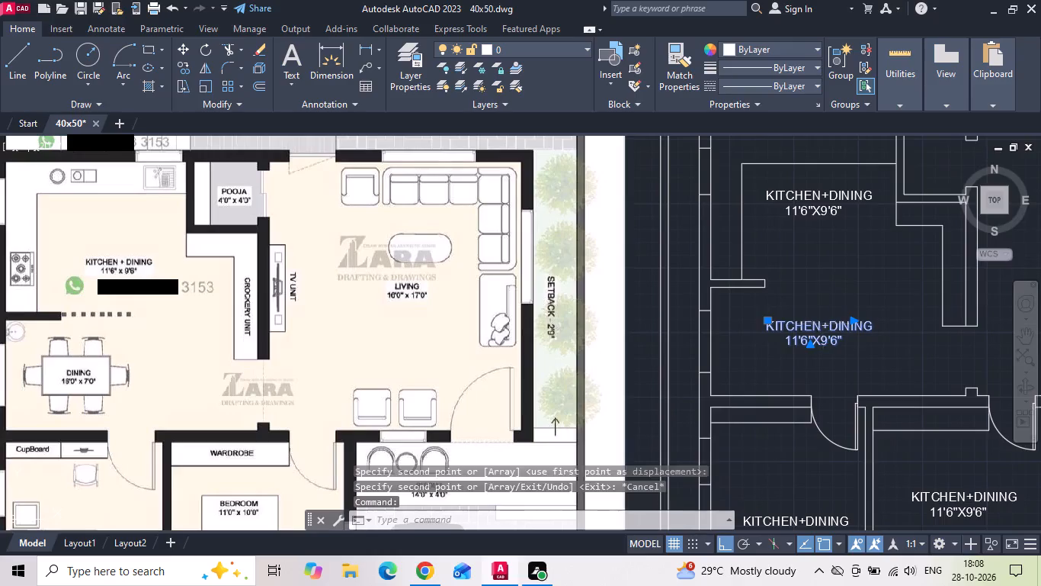
drag(828, 329, 713, 344)
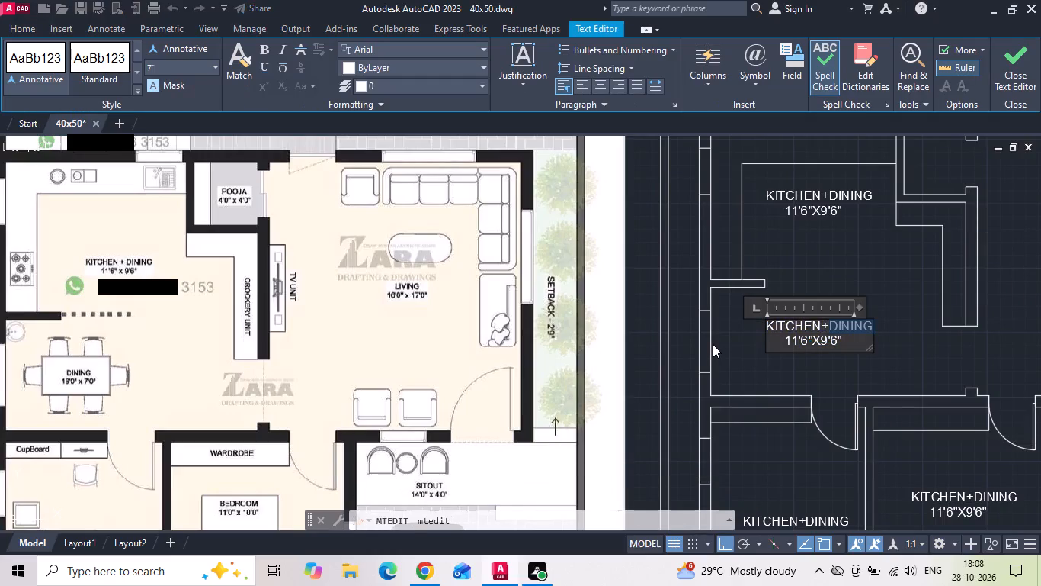
click(826, 330)
drag(828, 327, 649, 326)
key(BackSpace)
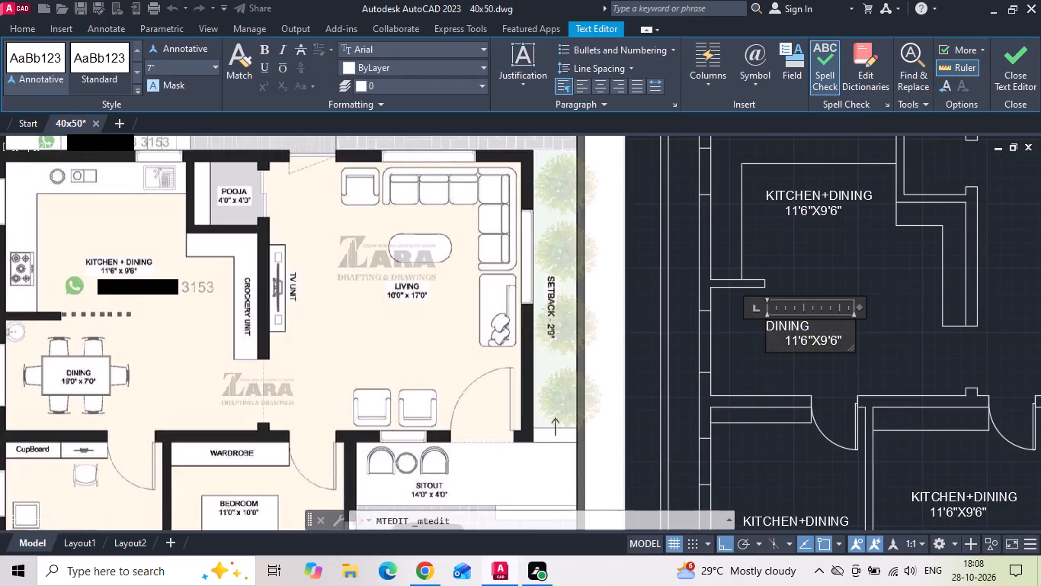
Remove the leading spaces from the dining label's size line, keeping it on its own line below DINING.
click(786, 343)
key(BackSpace)
key(BackSpace)
key(BackSpace)
key(BackSpace)
key(BackSpace)
key(BackSpace)
key(BackSpace)
key(BackSpace)
key(BackSpace)
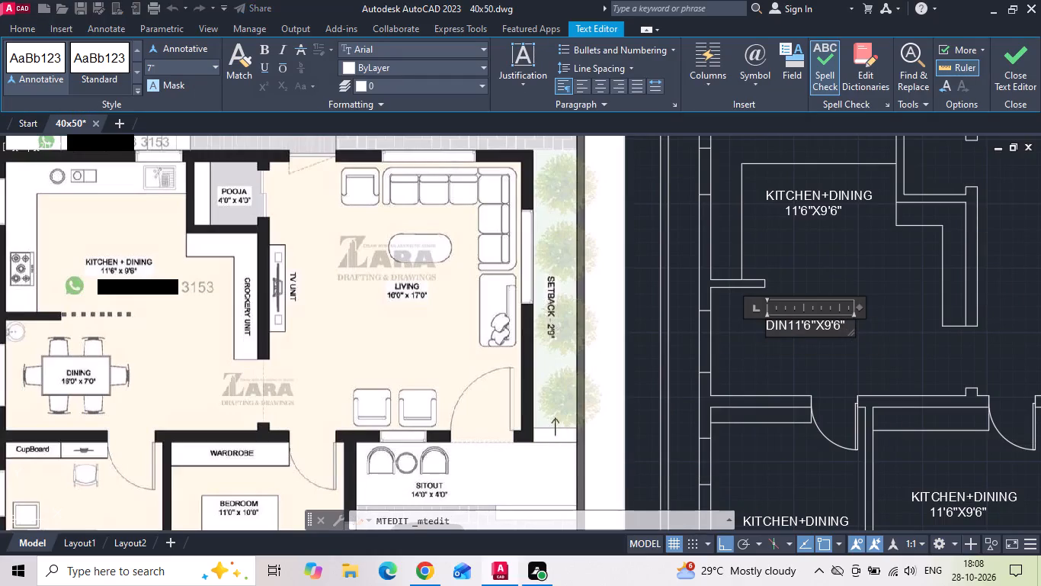
key(i)
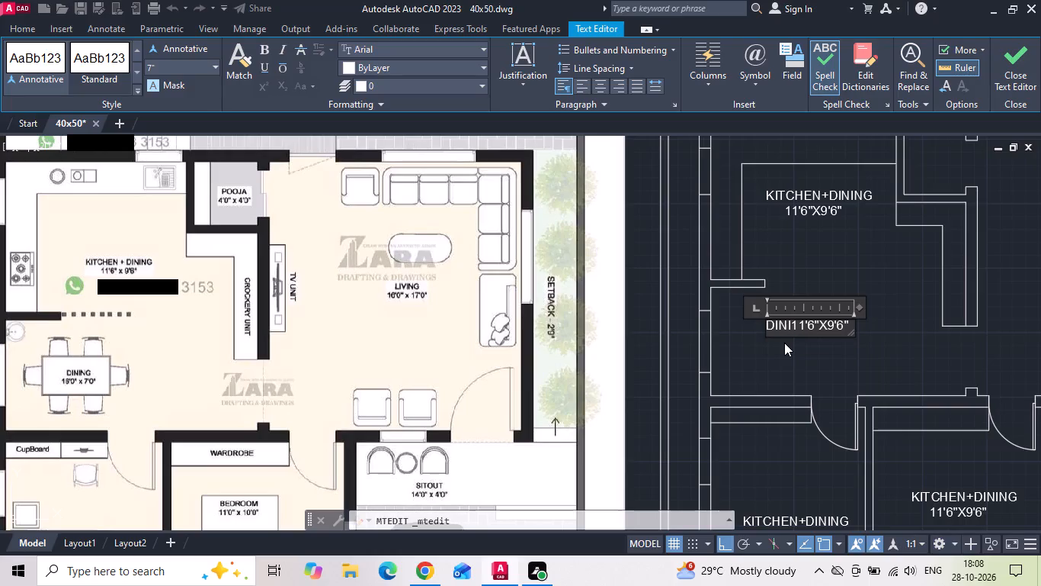
text(NG)
key(Return)
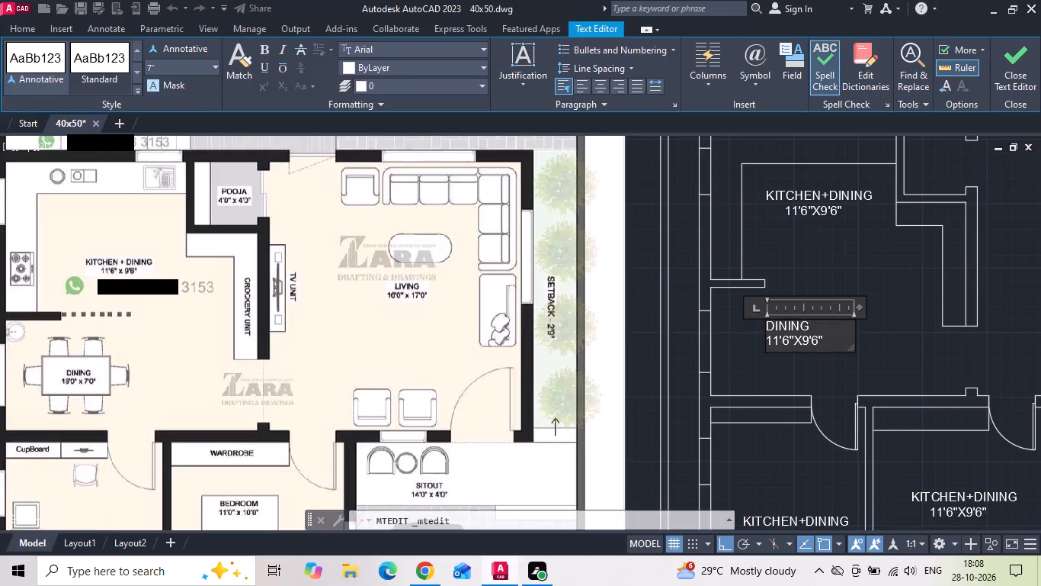
Change the dining label's size line to 16'0"X7'0", following the reference plan.
scroll(59, 386, up, 2)
scroll(59, 386, down, 2)
scroll(807, 361, up, 2)
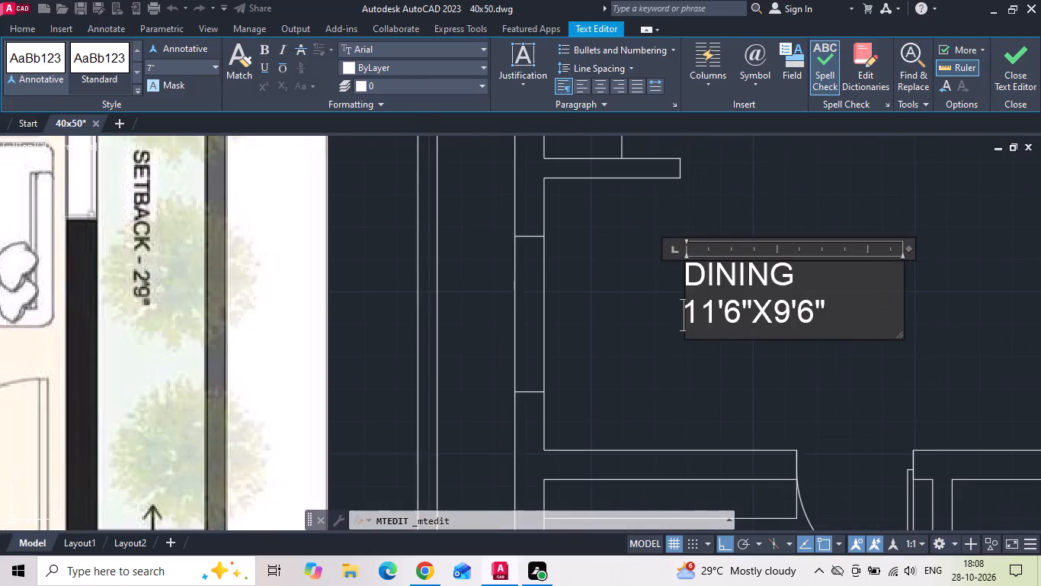
click(786, 308)
key(BackSpace)
key(7)
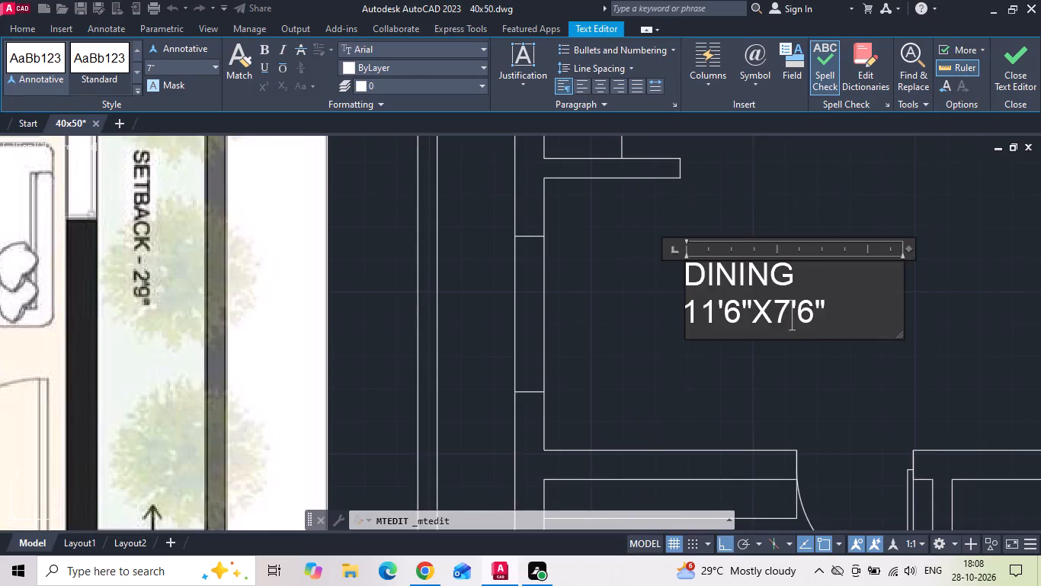
click(818, 311)
key(BackSpace)
key(0)
click(713, 321)
key(BackSpace)
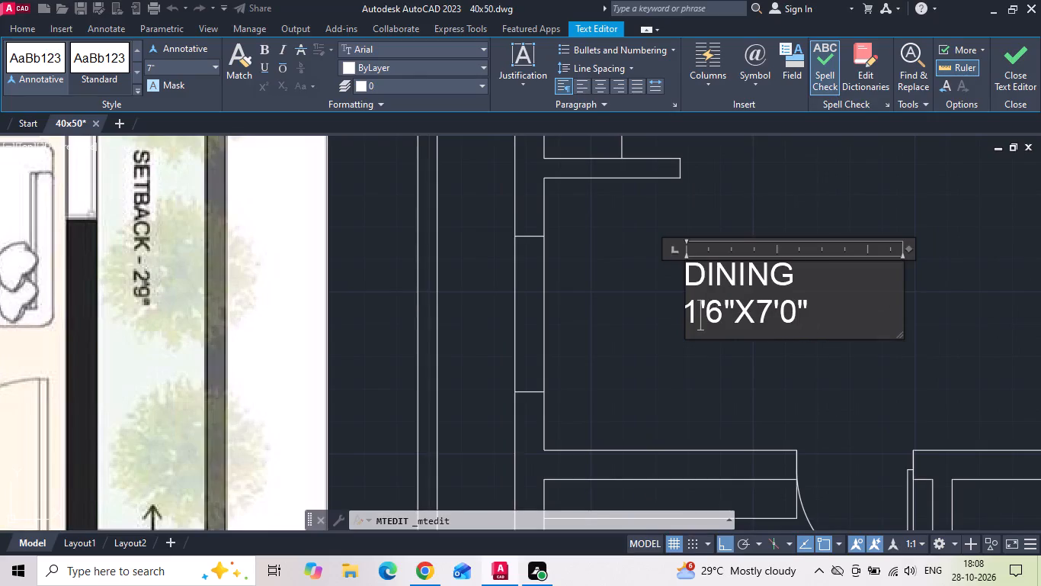
key(6)
scroll(761, 332, down, 3)
scroll(254, 347, up, 2)
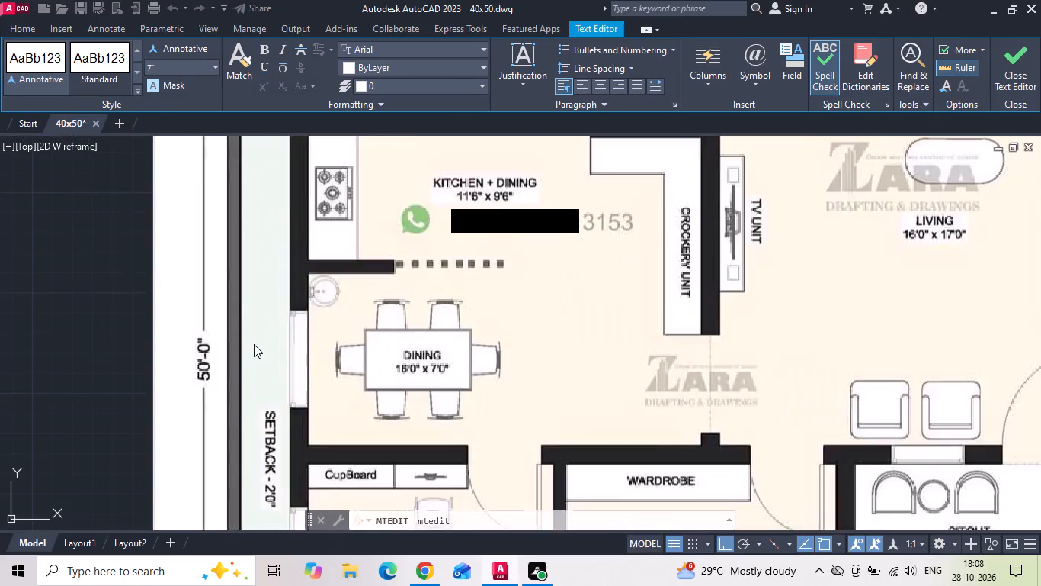
scroll(254, 344, down, 2)
scroll(790, 332, up, 3)
click(643, 333)
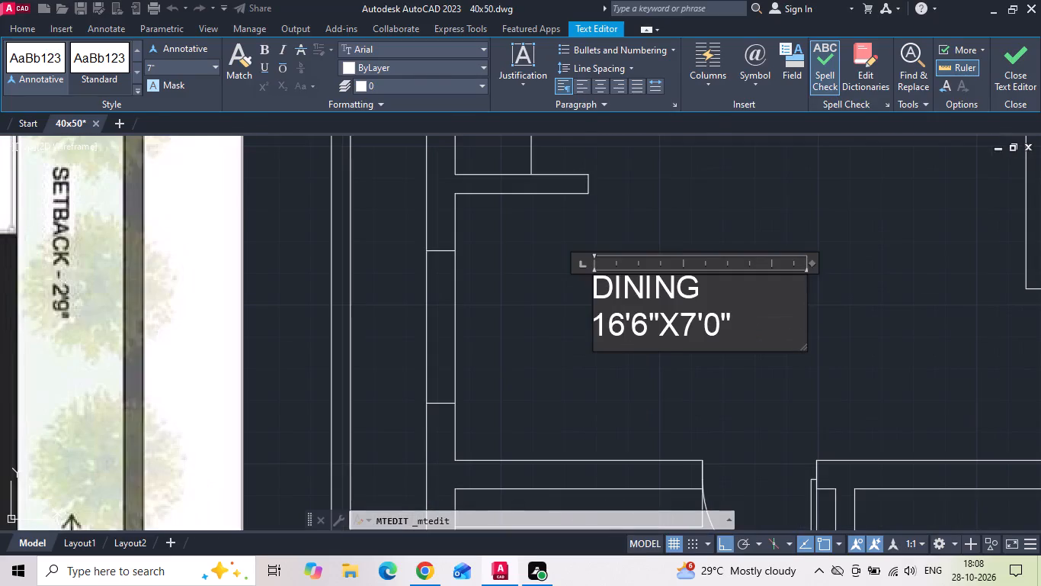
key(BackSpace)
key(0)
scroll(657, 234, down, 2)
click(680, 214)
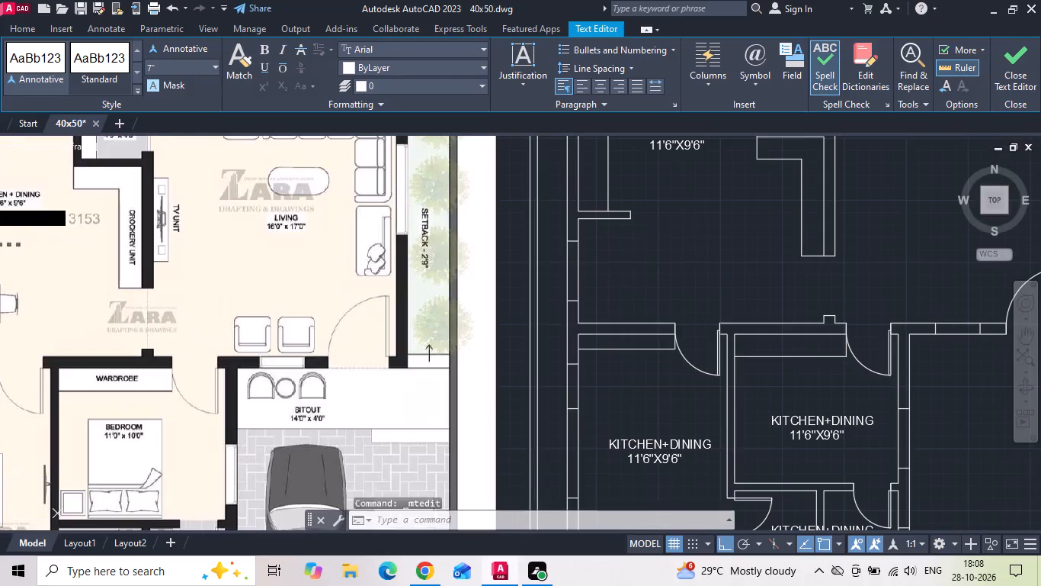
Change the size line of the master bedroom's copied label to 10'0"X16'0", following the reference plan.
middle_drag(635, 378, 658, 279)
scroll(657, 298, down, 1)
scroll(192, 380, up, 2)
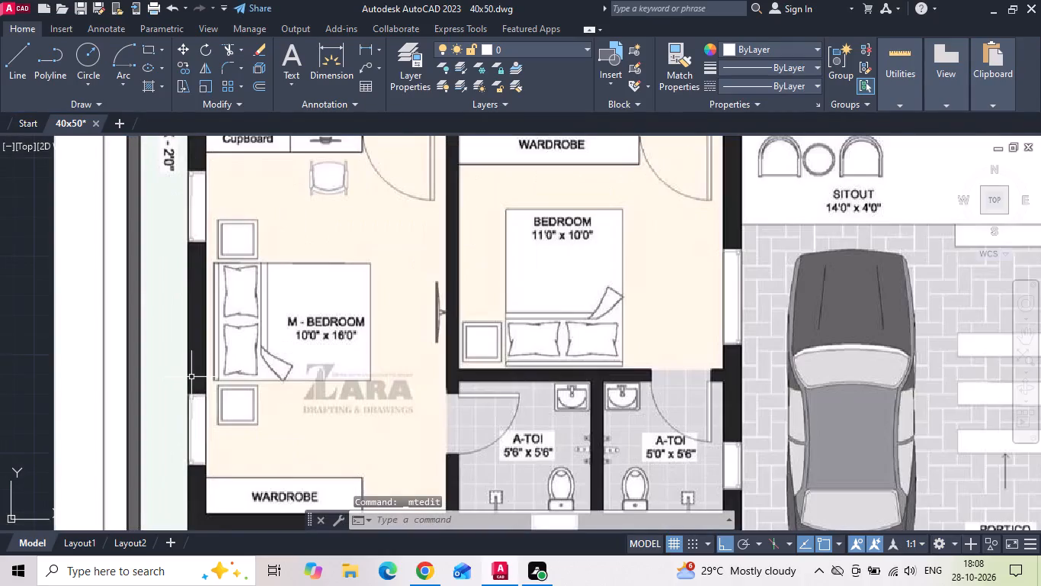
scroll(191, 376, down, 2)
scroll(656, 356, up, 2)
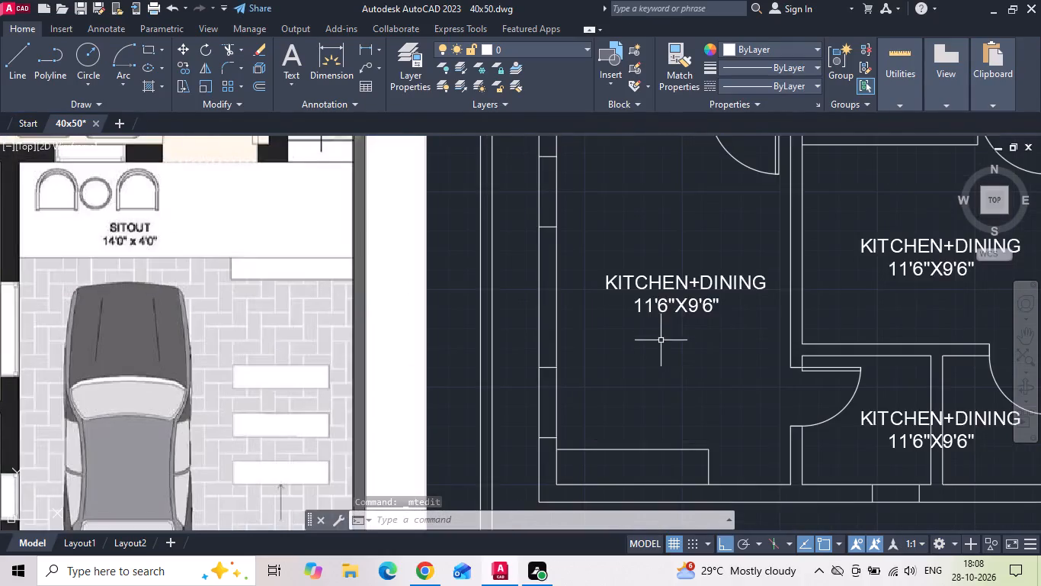
scroll(665, 315, up, 1)
double_click(665, 305)
key(BackSpace)
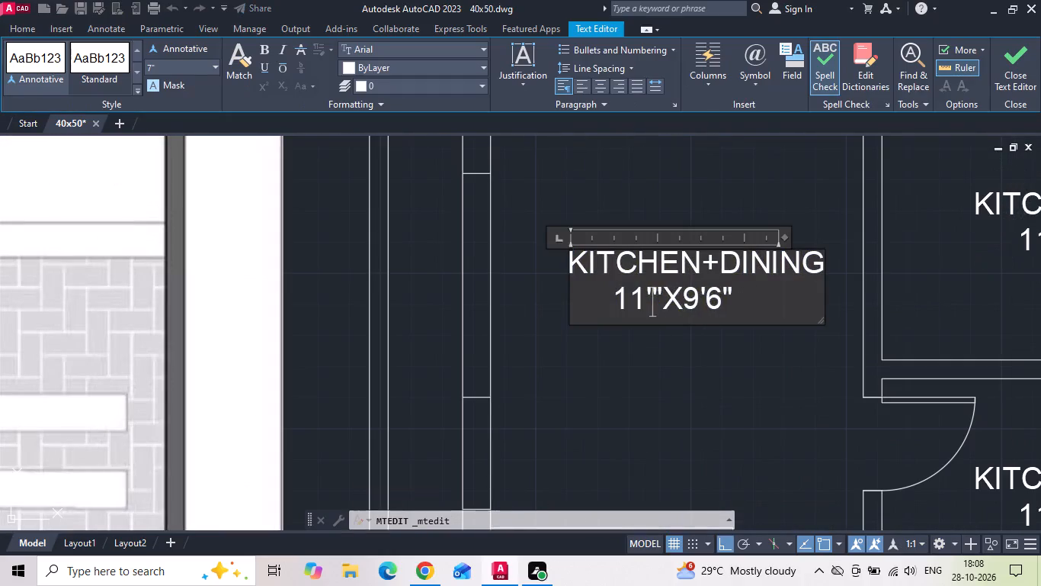
key(0)
click(641, 304)
key(BackSpace)
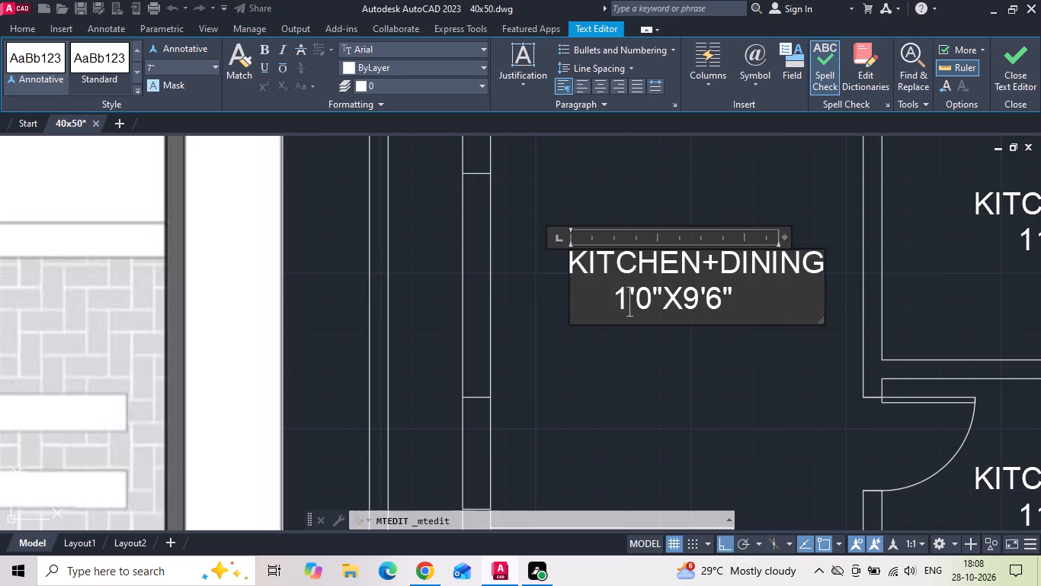
key(0)
click(713, 306)
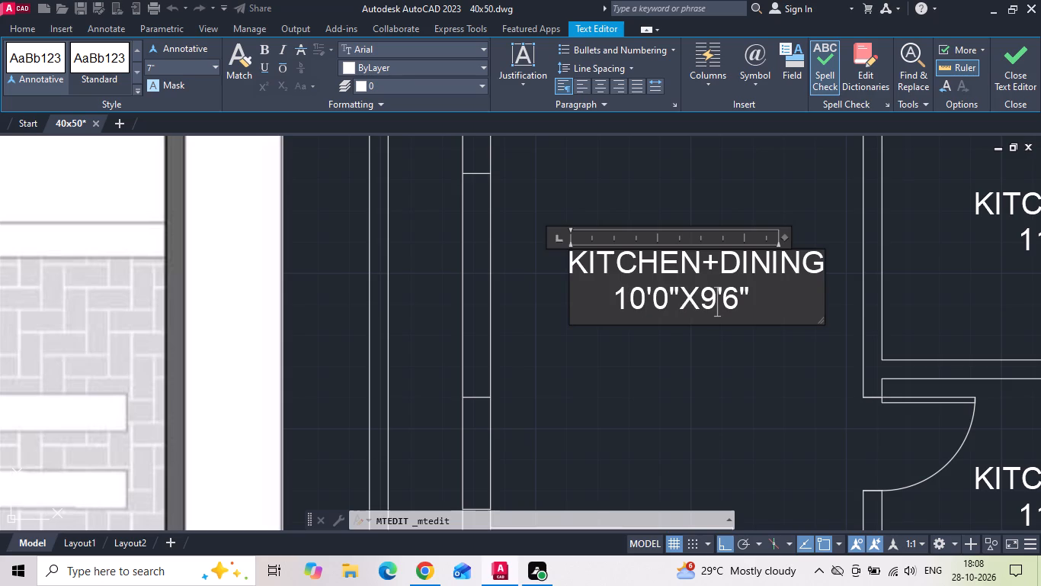
key(BackSpace)
text(16)
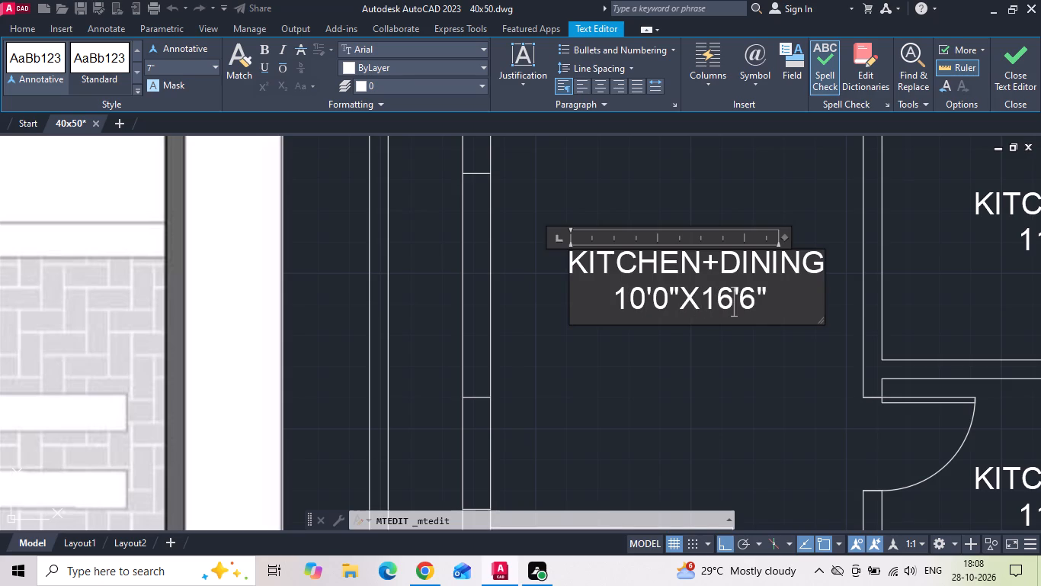
click(749, 310)
key(BackSpace)
key(0)
click(718, 359)
Replace the name line of the master bedroom's label with M.BEDROOM.
scroll(581, 282, down, 2)
double_click(585, 269)
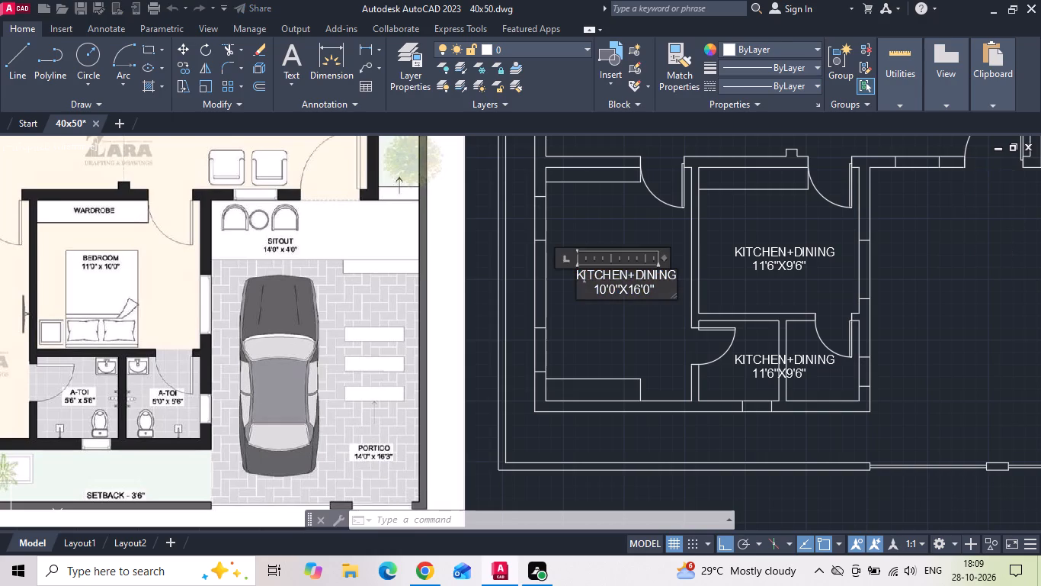
middle_drag(586, 273, 769, 279)
scroll(857, 282, up, 2)
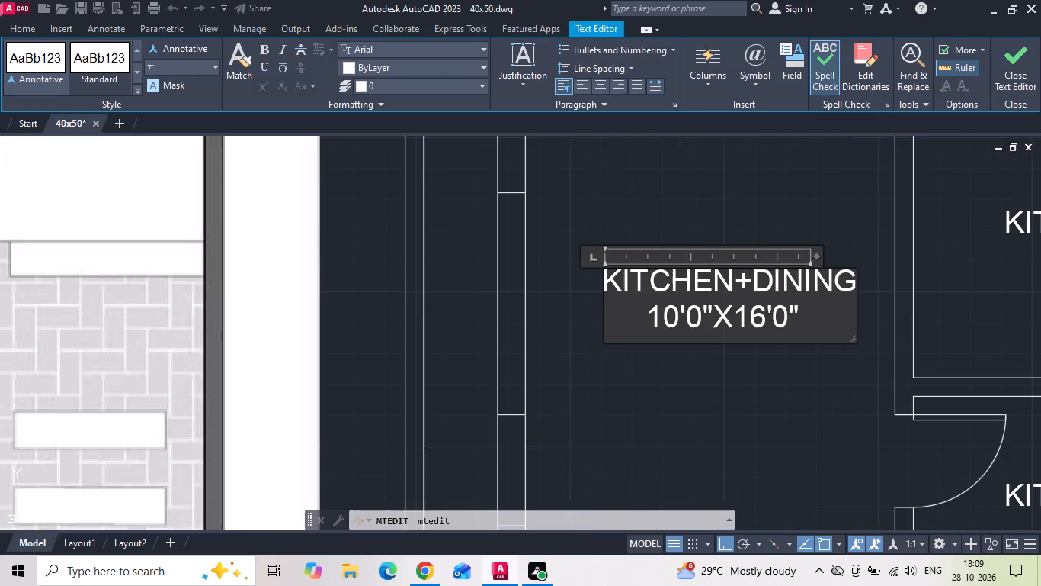
drag(853, 282, 565, 298)
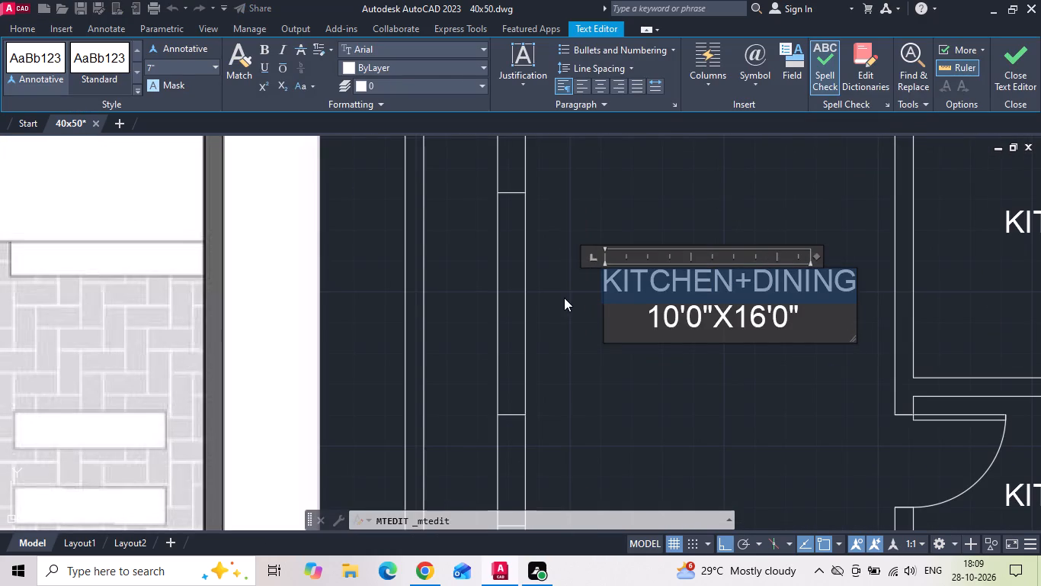
key(BackSpace)
text(M.BEDROOM)
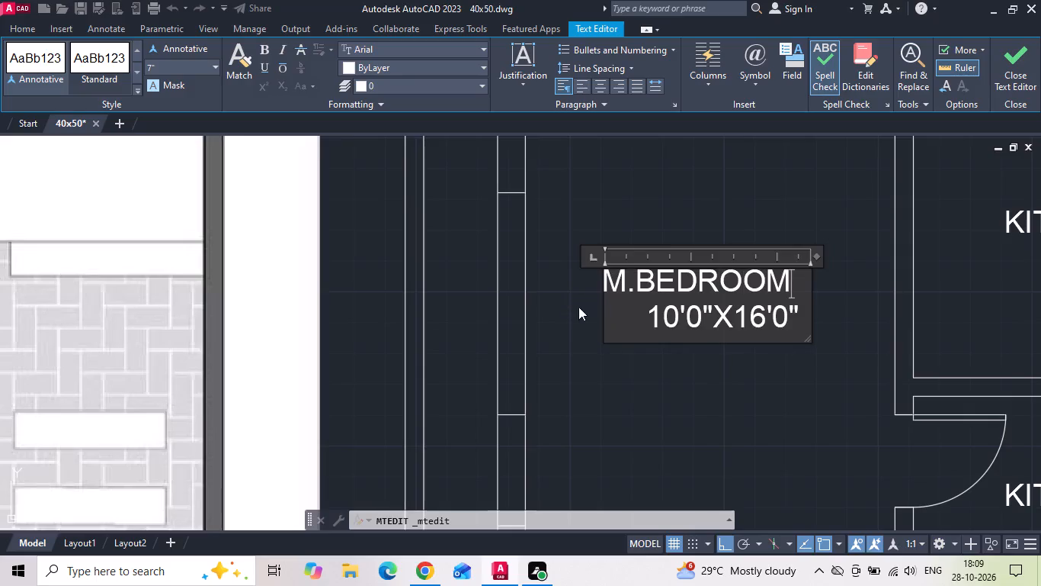
Reduce the leading spaces of the master bedroom label's size line to two, centring it under the name.
click(651, 318)
key(BackSpace)
key(BackSpace)
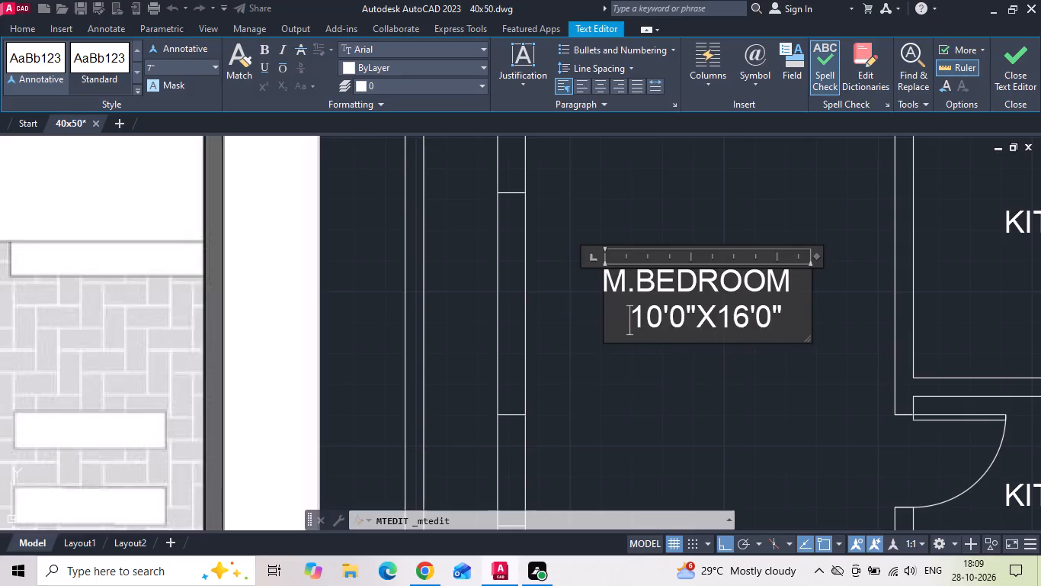
key(BackSpace)
key(BackSpace)
key(BackSpace)
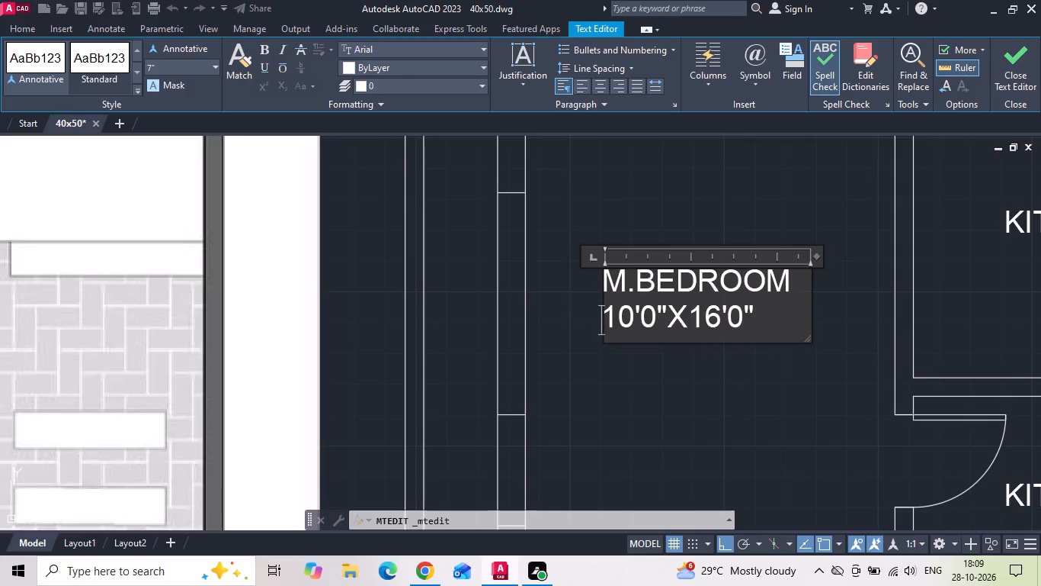
key(space)
key(space)
click(677, 407)
Change the size line of the smaller bedroom's copied label to 11'0"X10'0", following the reference plan.
scroll(690, 357, down, 2)
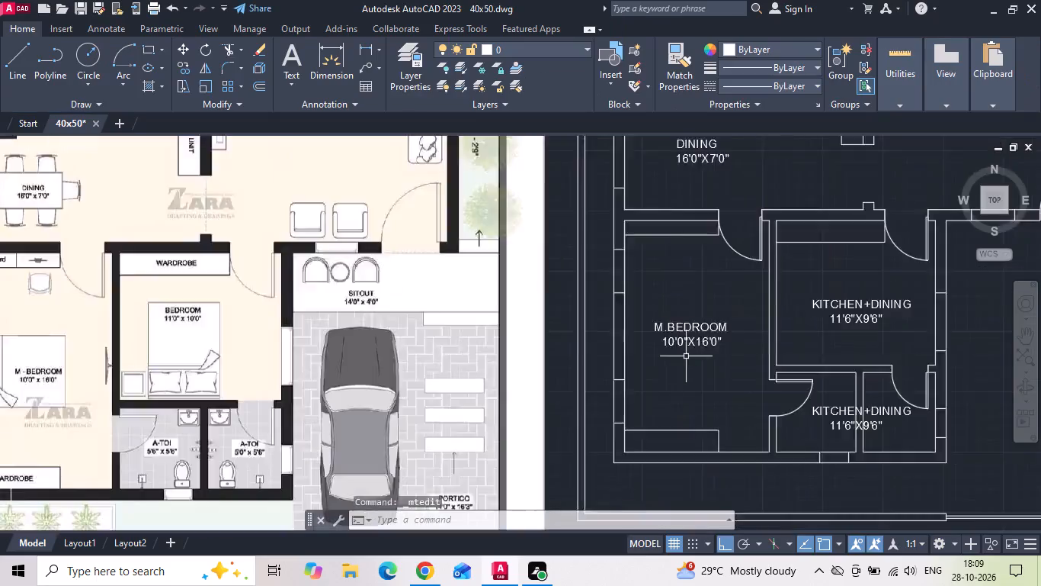
scroll(685, 358, down, 1)
scroll(693, 351, up, 1)
double_click(833, 311)
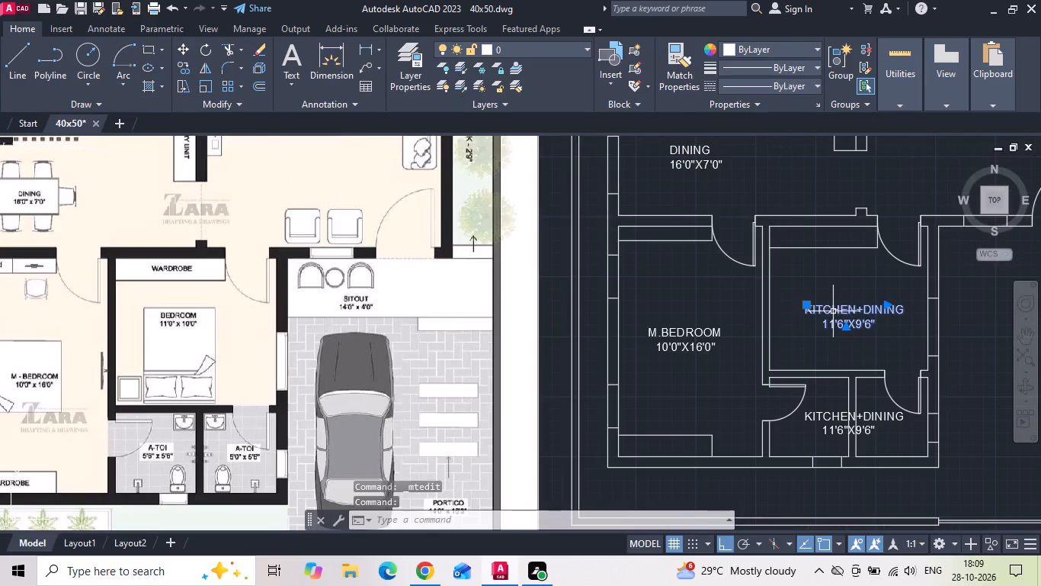
scroll(889, 323, up, 3)
scroll(809, 327, up, 1)
click(817, 320)
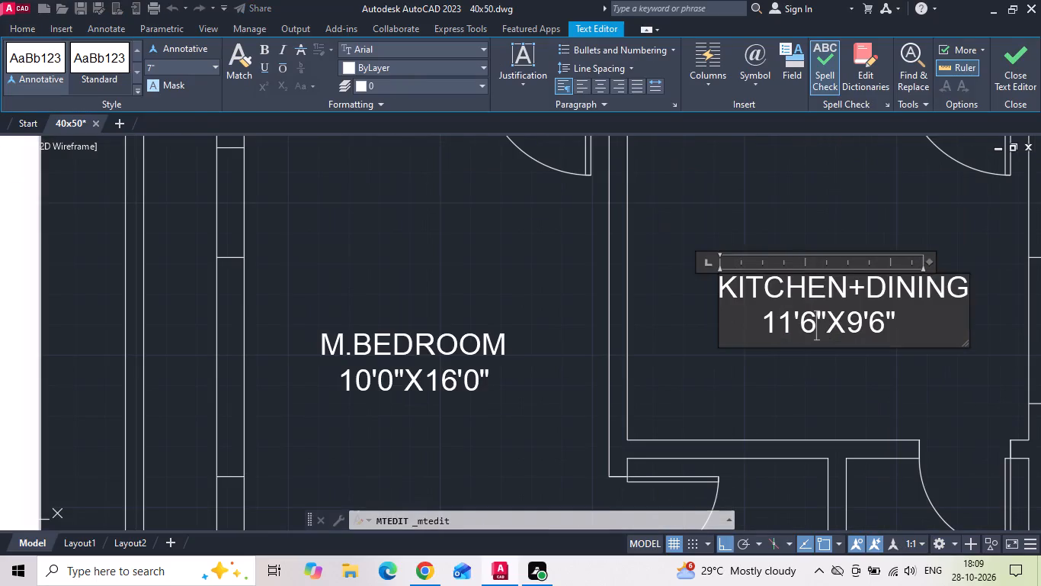
key(BackSpace)
key(0)
click(863, 324)
key(BackSpace)
text(10)
click(900, 330)
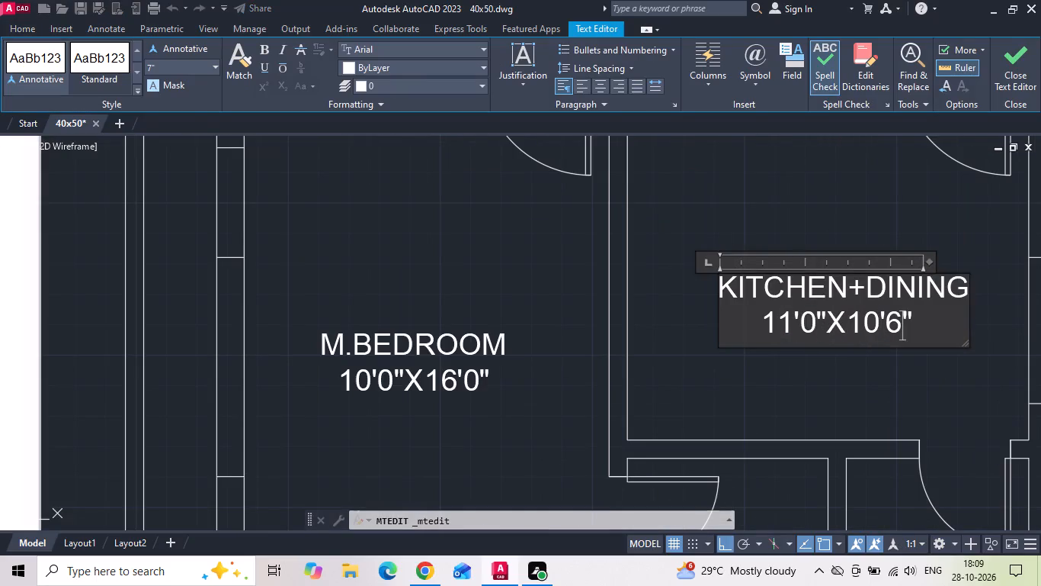
key(BackSpace)
key(0)
Replace the name line of the smaller bedroom's copied label with BEDROOM.
drag(957, 295, 806, 298)
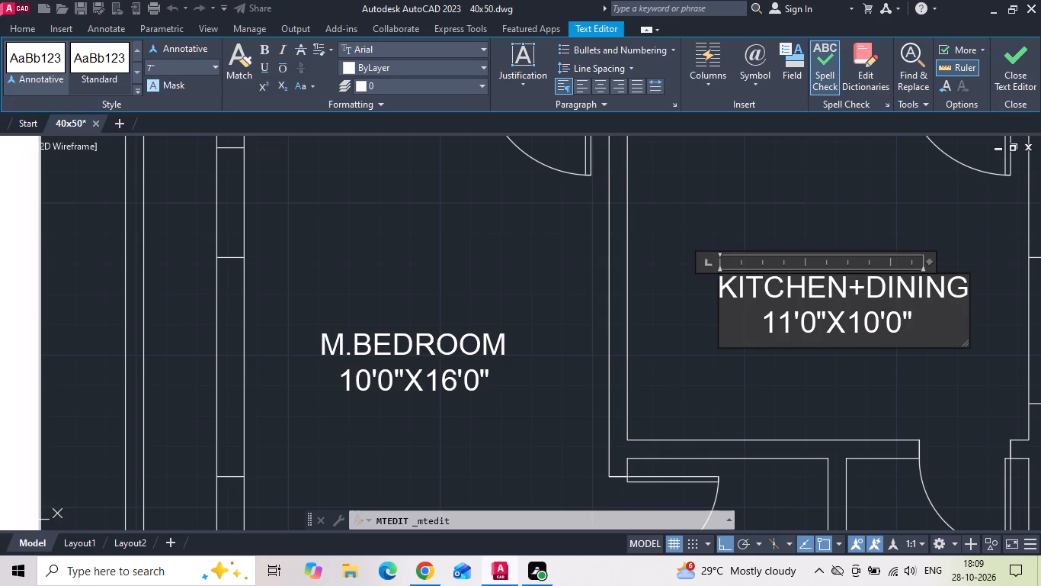
drag(806, 298, 649, 298)
key(BackSpace)
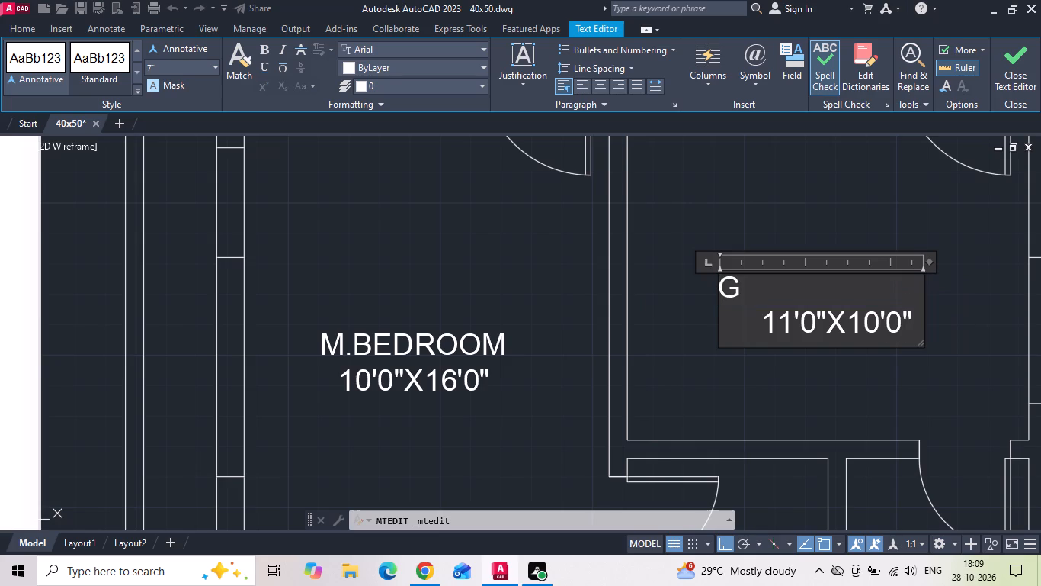
drag(772, 301, 668, 299)
key(BackSpace)
text(BEDROOM)
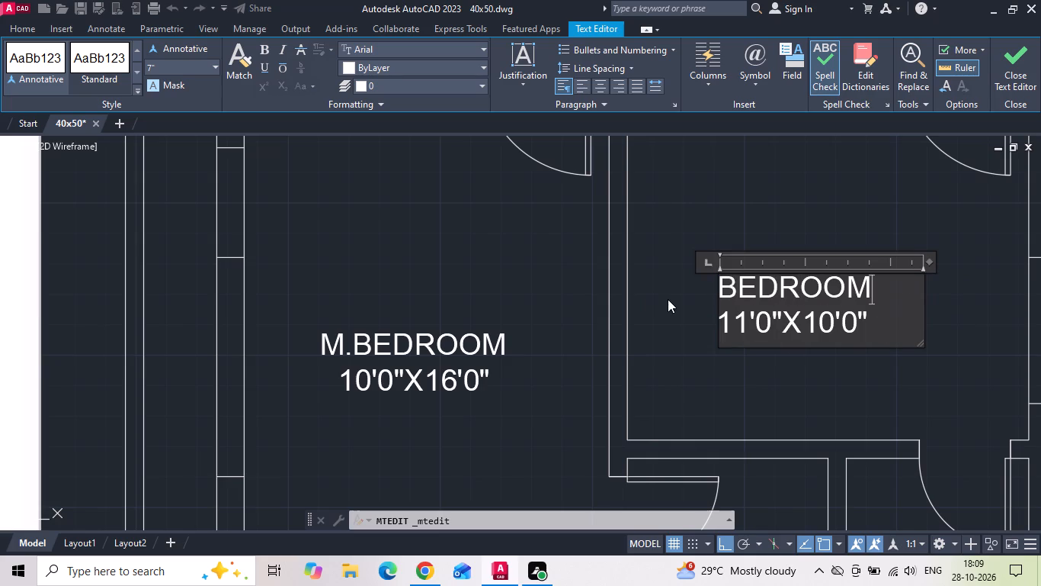
scroll(686, 286, down, 1)
click(725, 226)
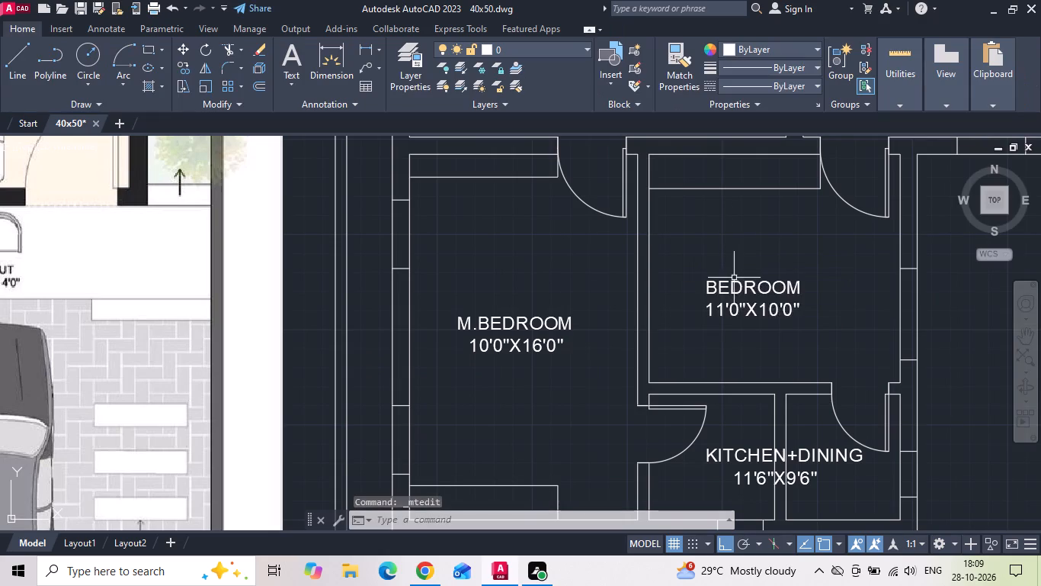
Move the BEDROOM label with Ortho off so it sits centrally in the smaller bedroom.
click(734, 278)
right_click(734, 278)
click(761, 273)
click(758, 323)
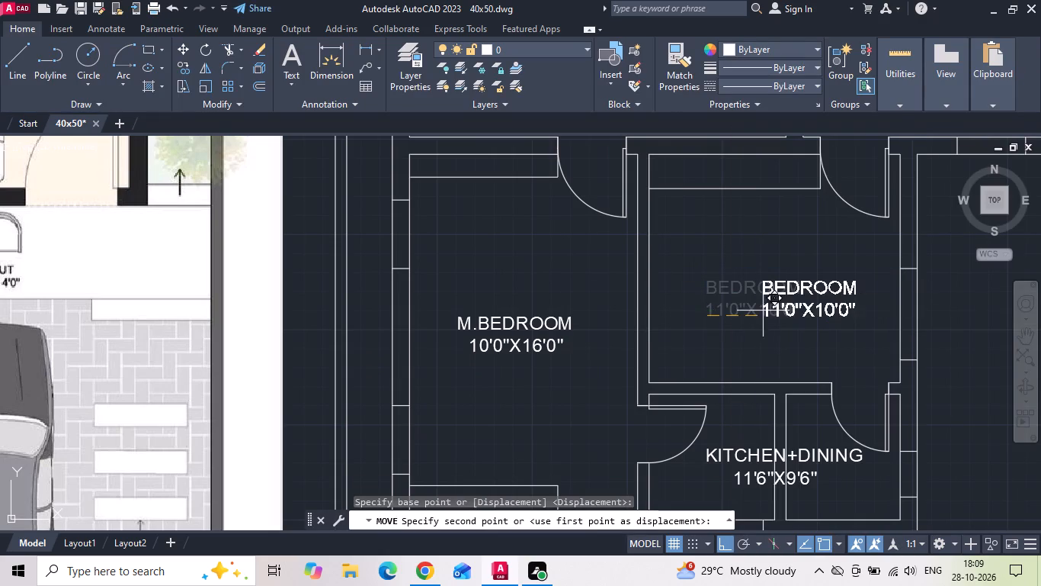
key(F8)
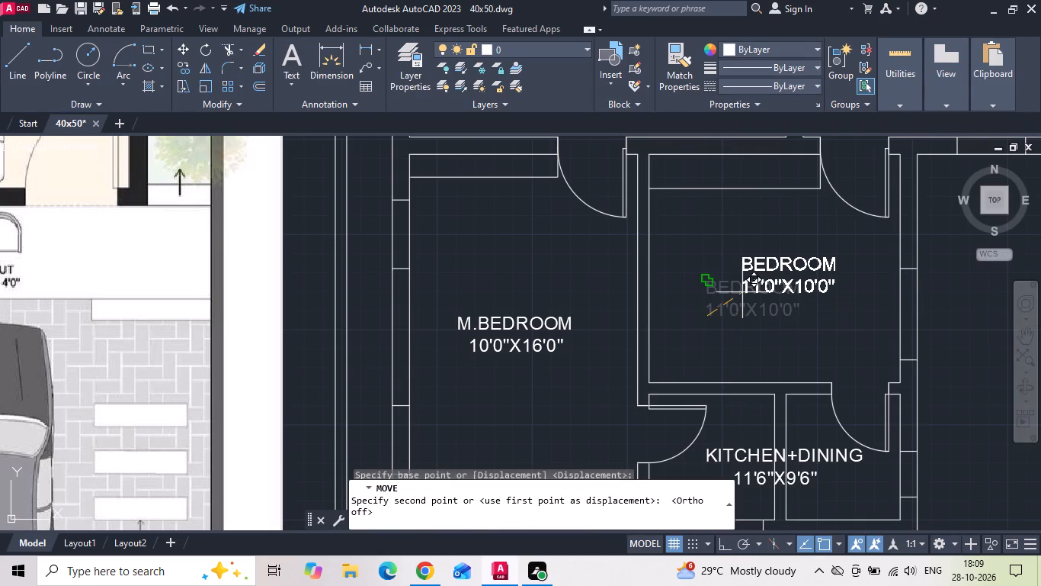
click(731, 295)
Change the size line of the copied label over the attached toilets to 5'6"X5'6", following the reference plan.
scroll(740, 272, down, 1)
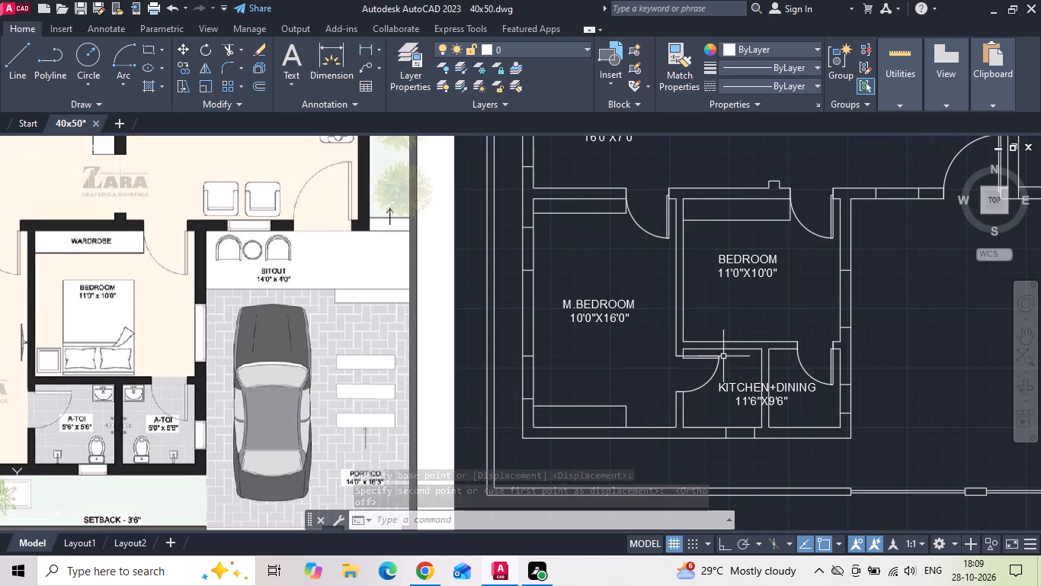
middle_drag(722, 351, 735, 275)
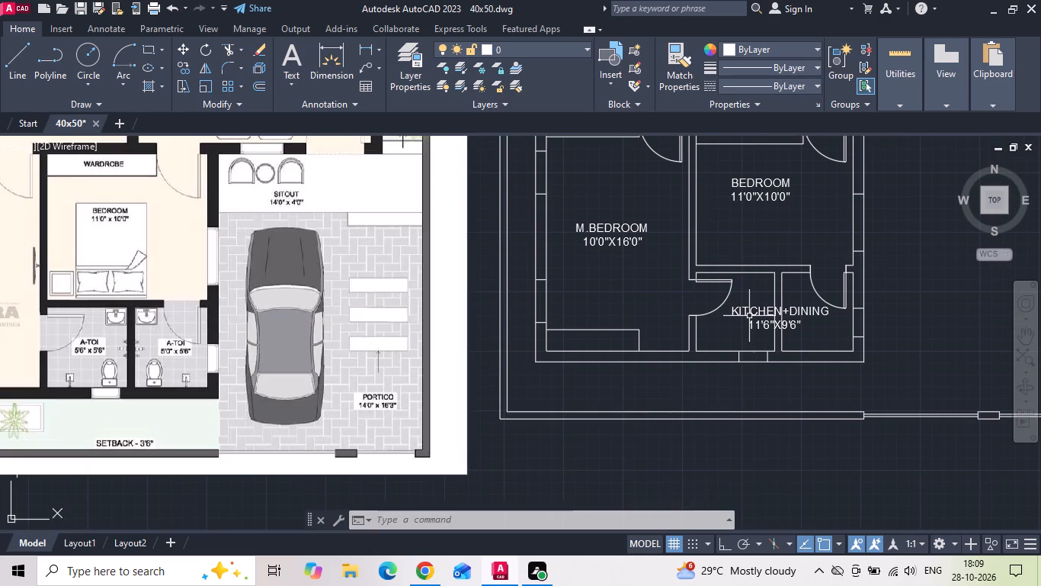
double_click(749, 312)
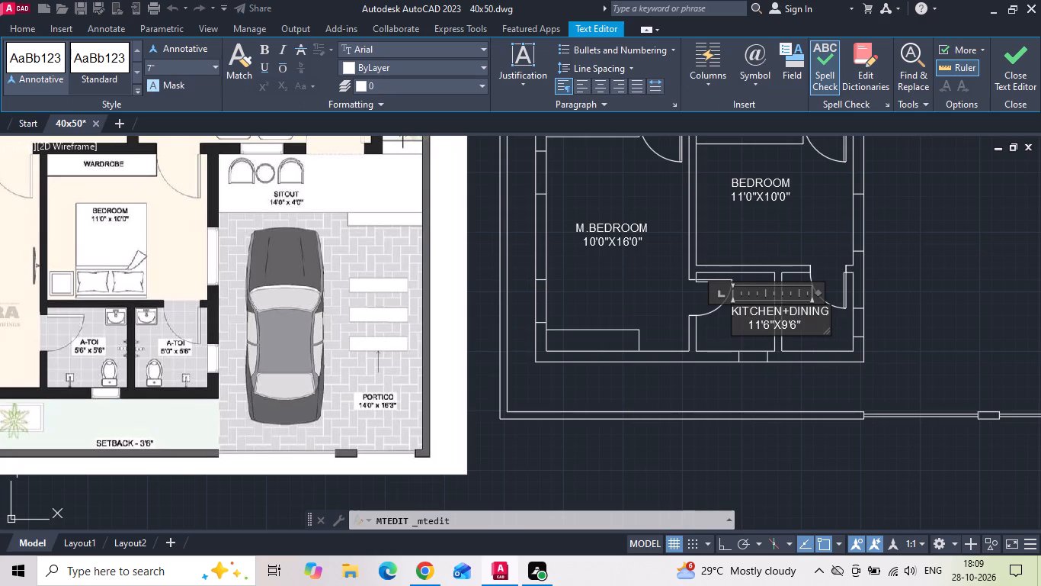
scroll(786, 330, up, 2)
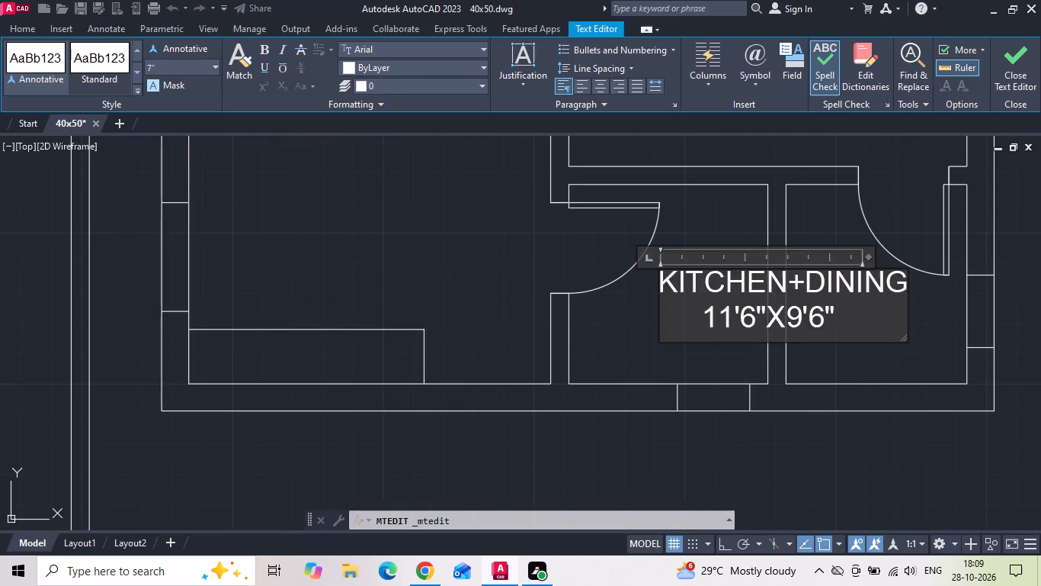
click(734, 313)
key(BackSpace)
key(BackSpace)
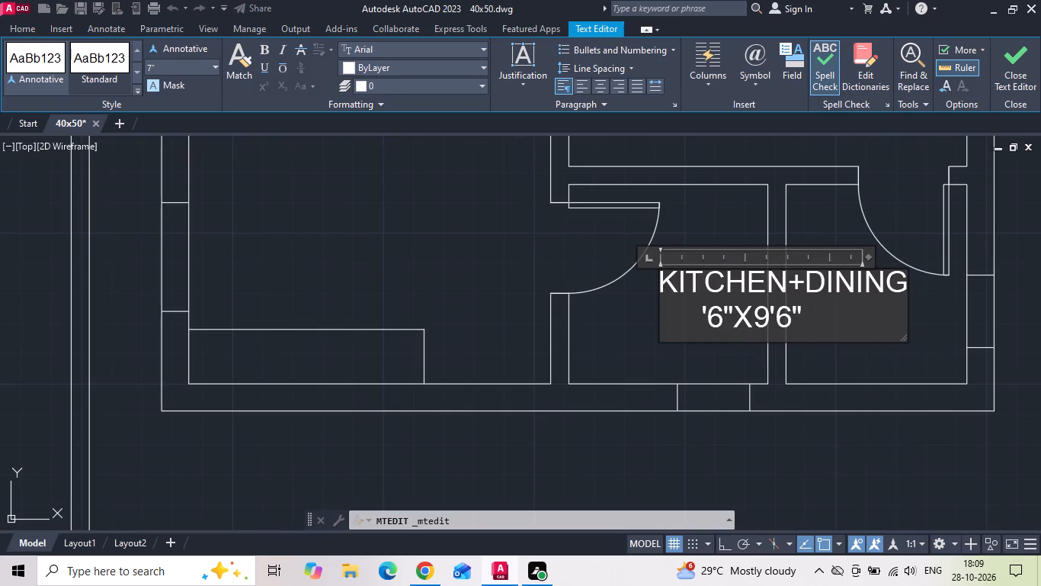
key(5)
scroll(774, 317, down, 3)
scroll(384, 333, up, 3)
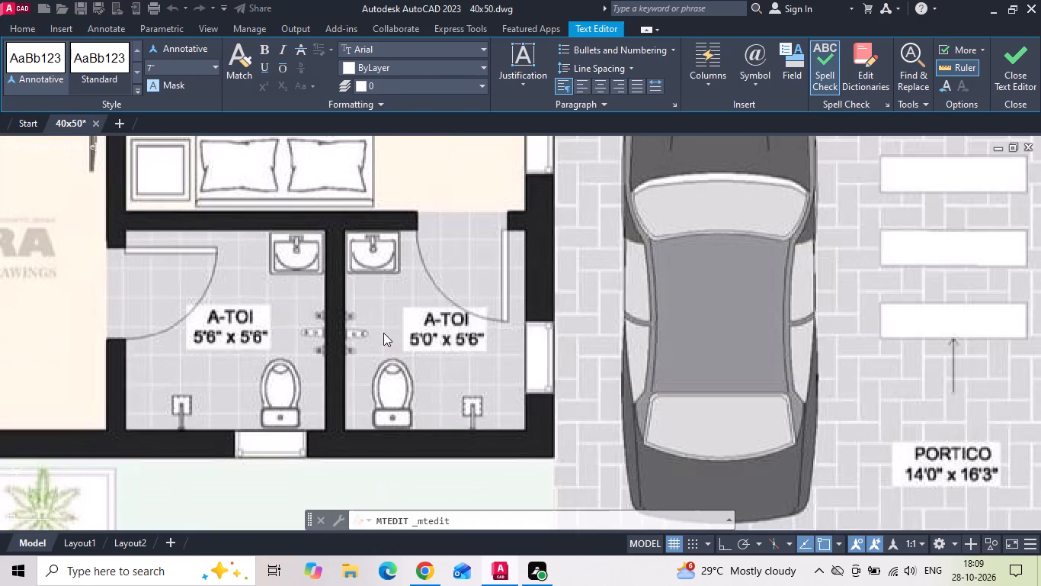
scroll(293, 330, down, 3)
scroll(616, 329, up, 2)
scroll(815, 296, up, 2)
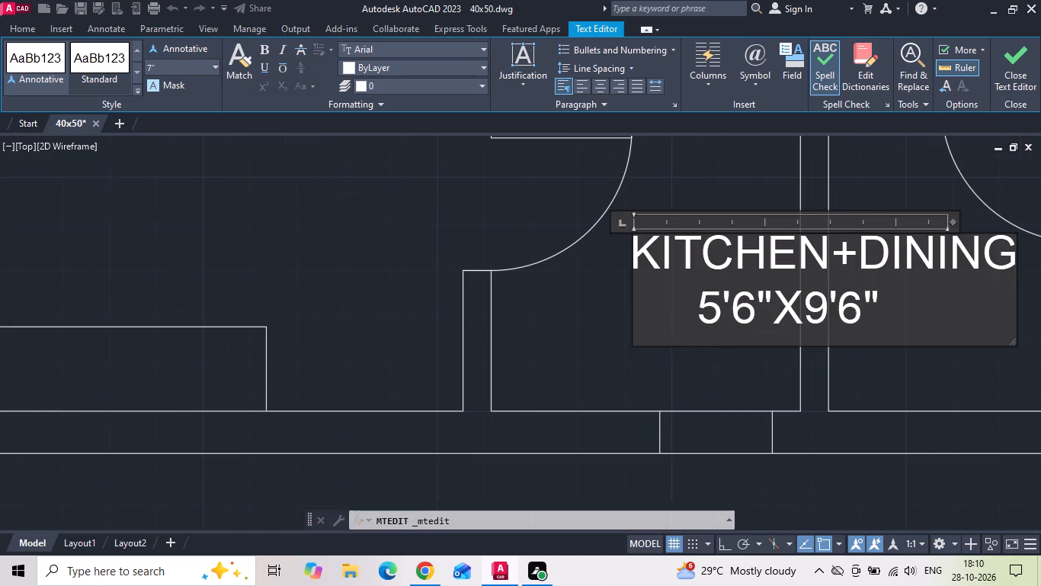
click(822, 304)
key(BackSpace)
key(5)
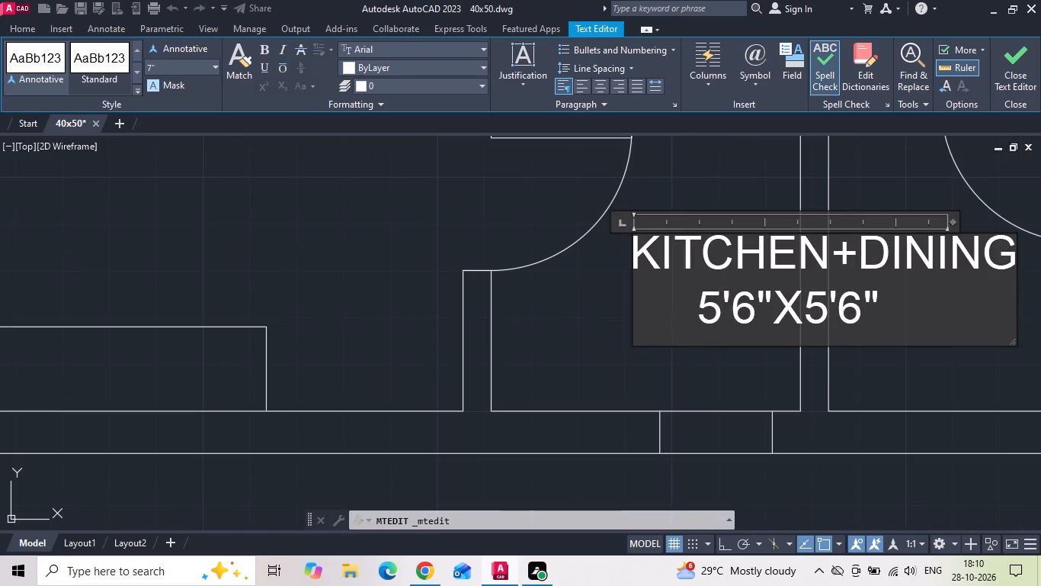
Replace the name line of the toilet label with A.TOILET.
scroll(707, 311, down, 3)
scroll(774, 301, up, 2)
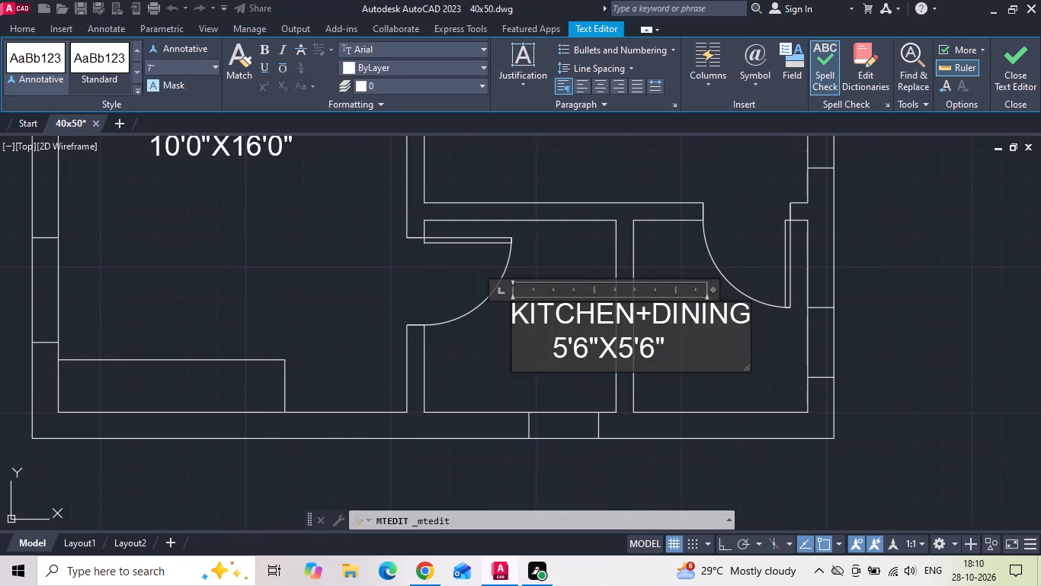
drag(746, 317, 527, 320)
key(BackSpace)
key(BackSpace)
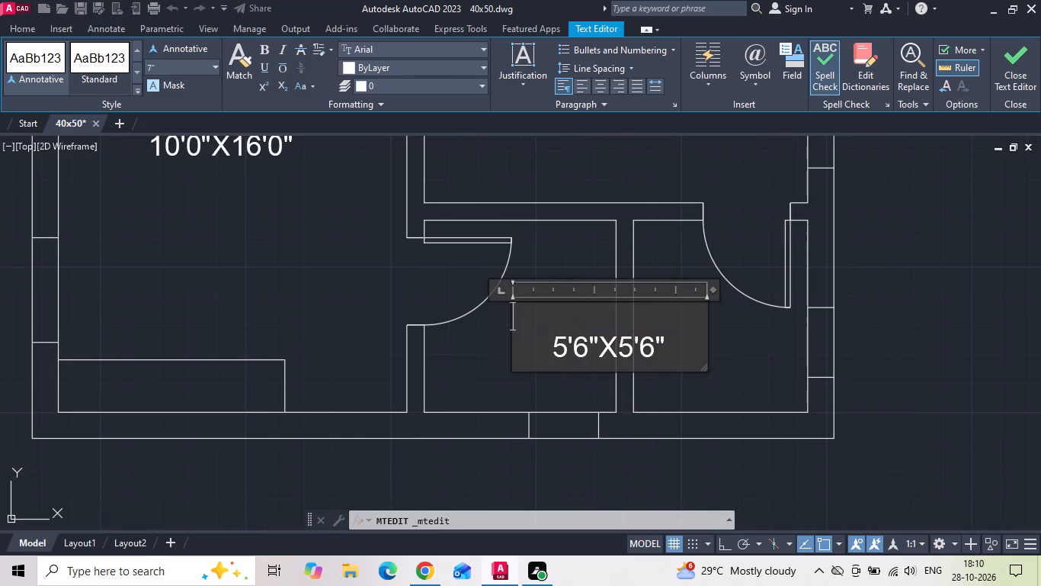
text(A.TOILET)
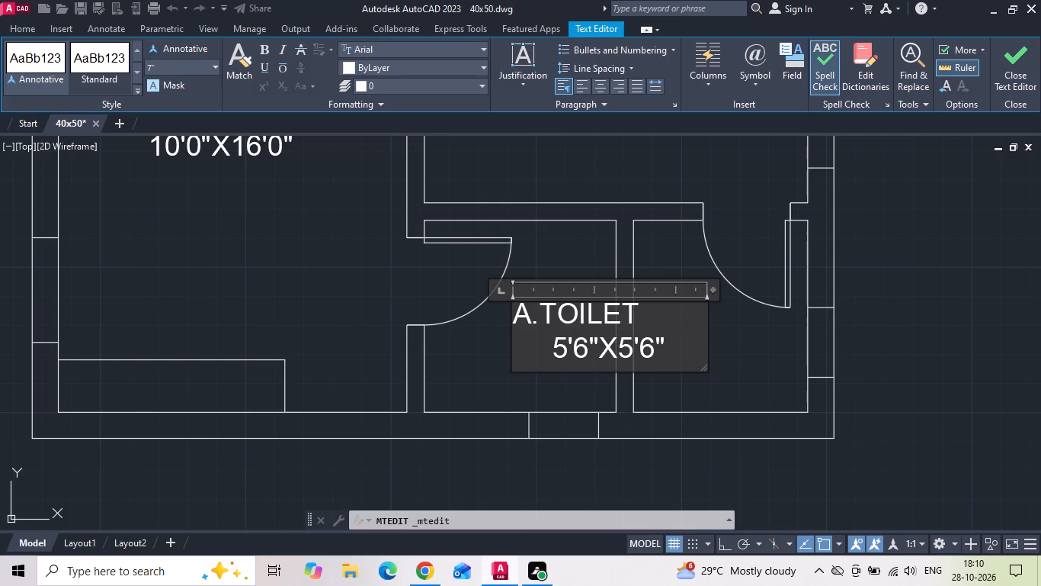
Remove four leading spaces from the toilet label's size line to centre it under the name.
click(543, 344)
key(BackSpace)
key(BackSpace)
click(543, 349)
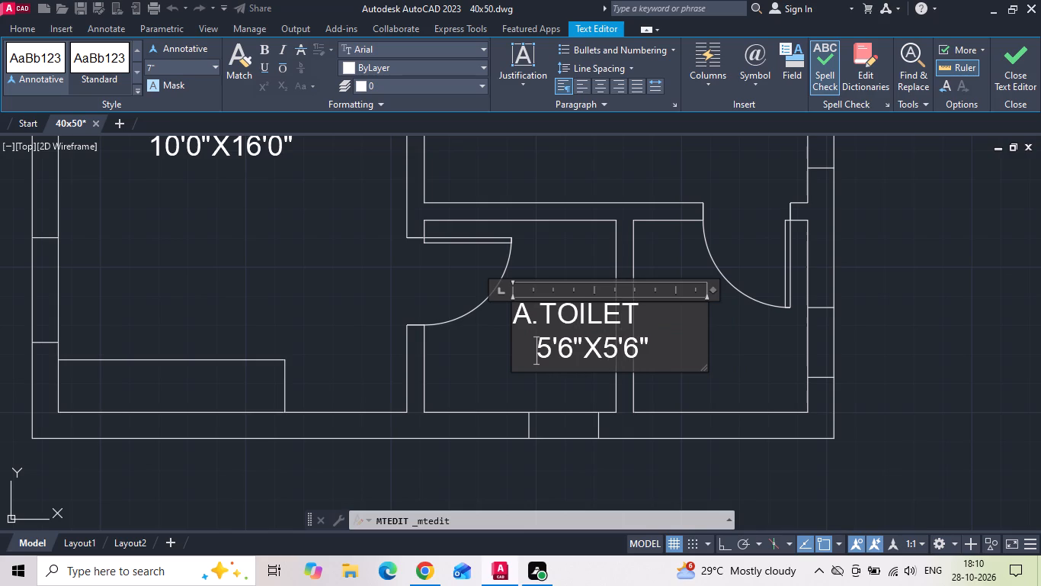
key(BackSpace)
key(BackSpace)
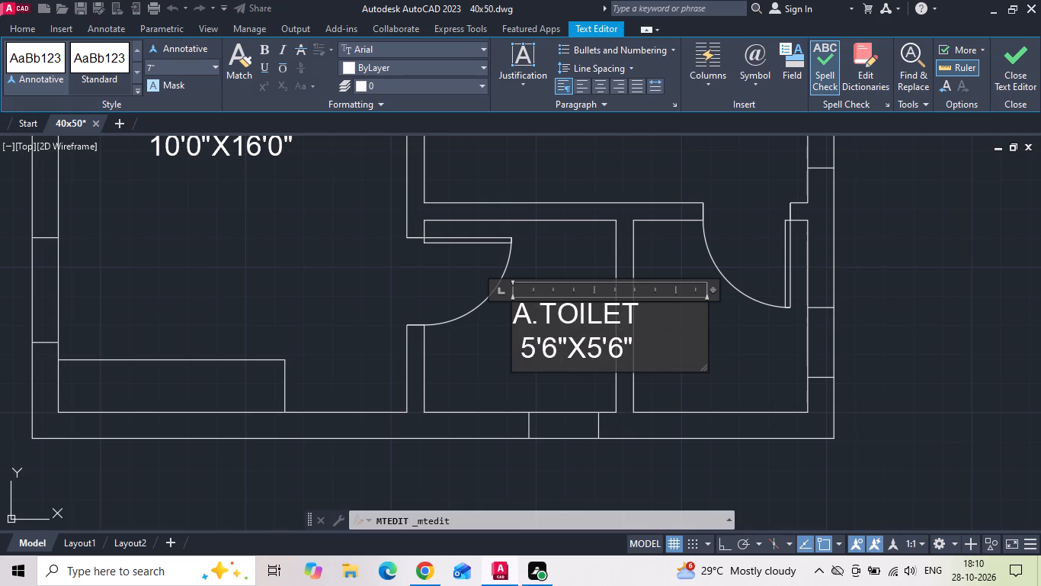
Set the text height of the whole A.TOILET label to 5".
key(ctrl+a)
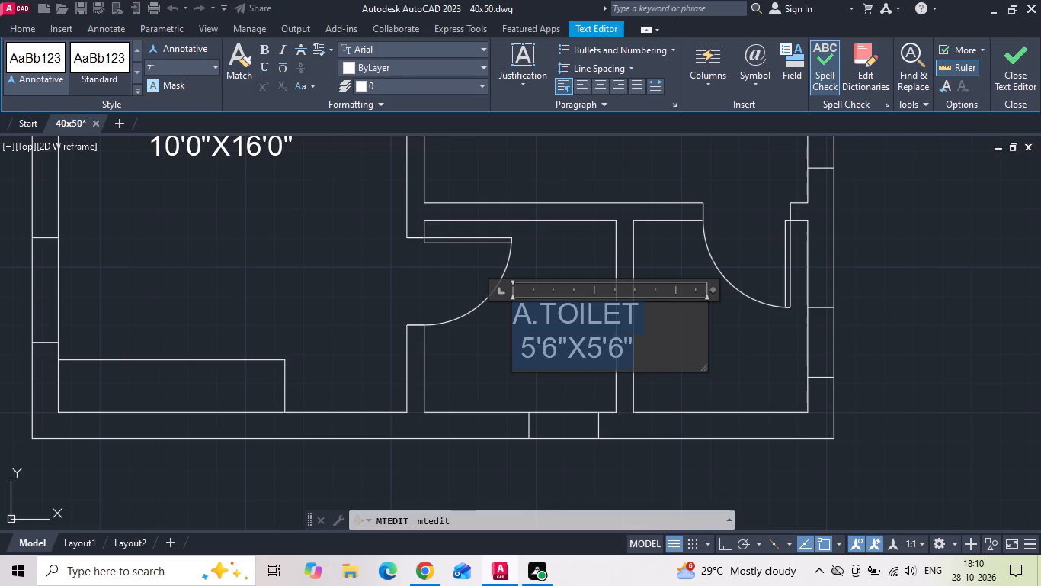
click(181, 67)
text(5")
key(Return)
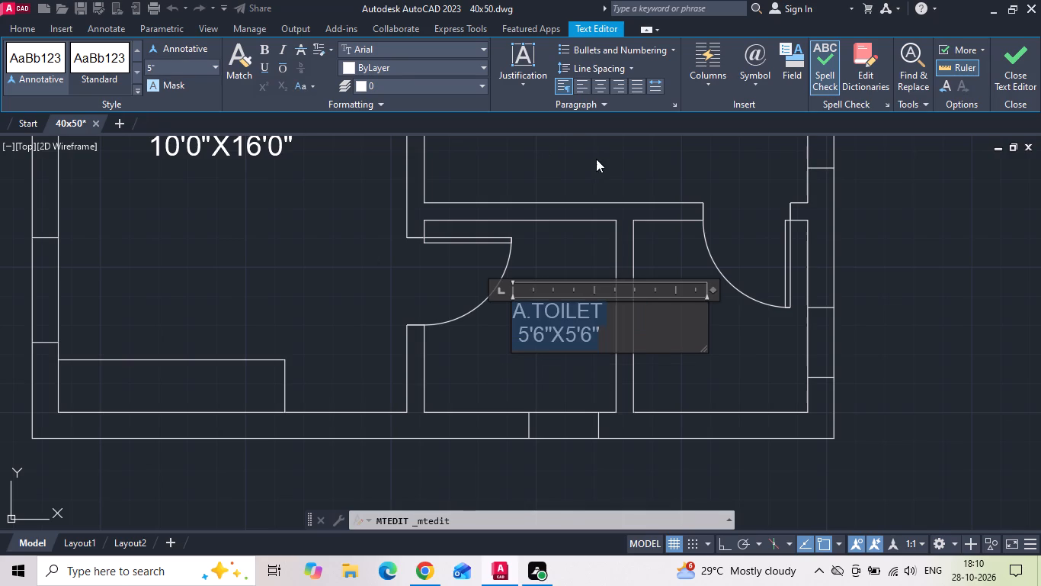
click(580, 166)
Move the A.TOILET label slightly so it sits clear of the wall inside the master bedroom's toilet.
click(556, 319)
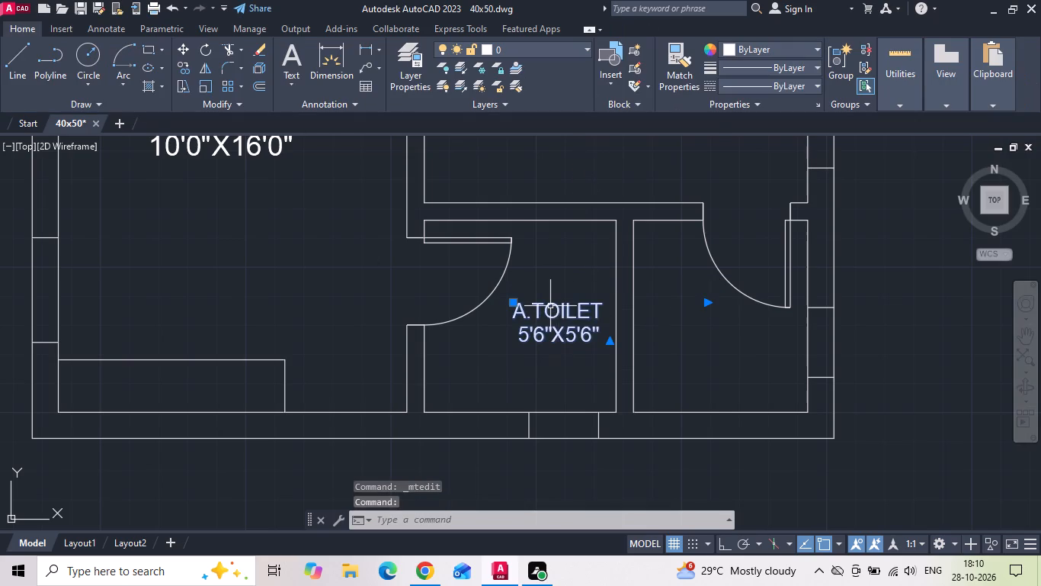
right_click(549, 304)
click(588, 280)
click(768, 351)
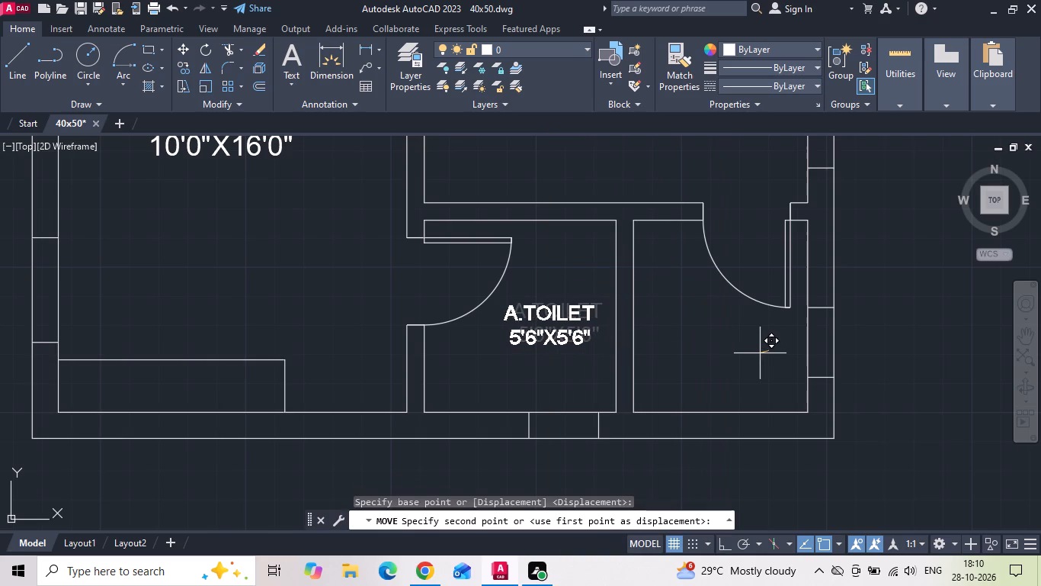
click(748, 349)
Copy the A.TOILET label horizontally into the adjoining toilet of the smaller bedroom, with Ortho on.
drag(591, 349, 585, 333)
click(571, 294)
right_click(571, 294)
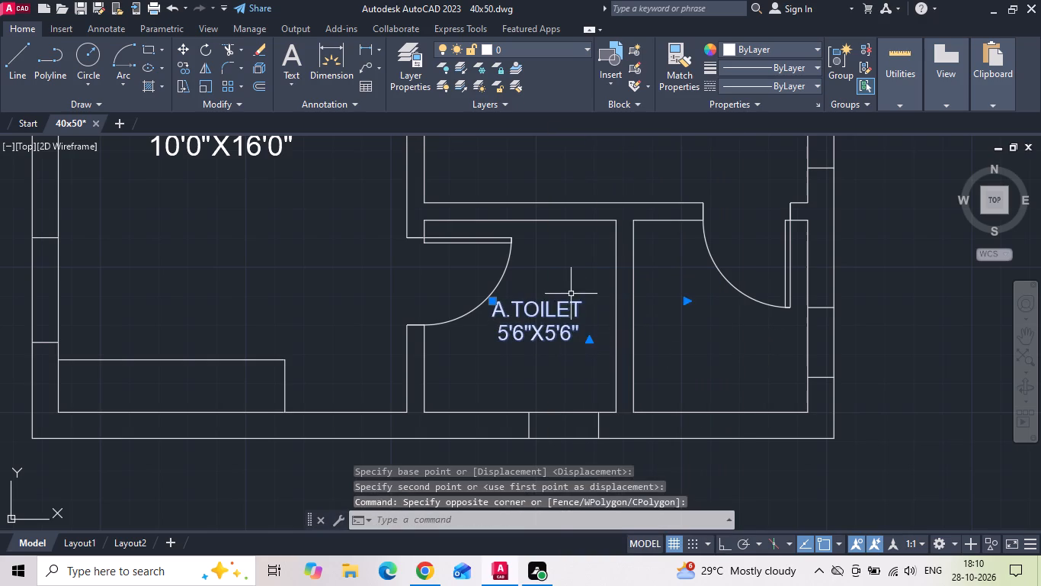
click(610, 295)
key(F8)
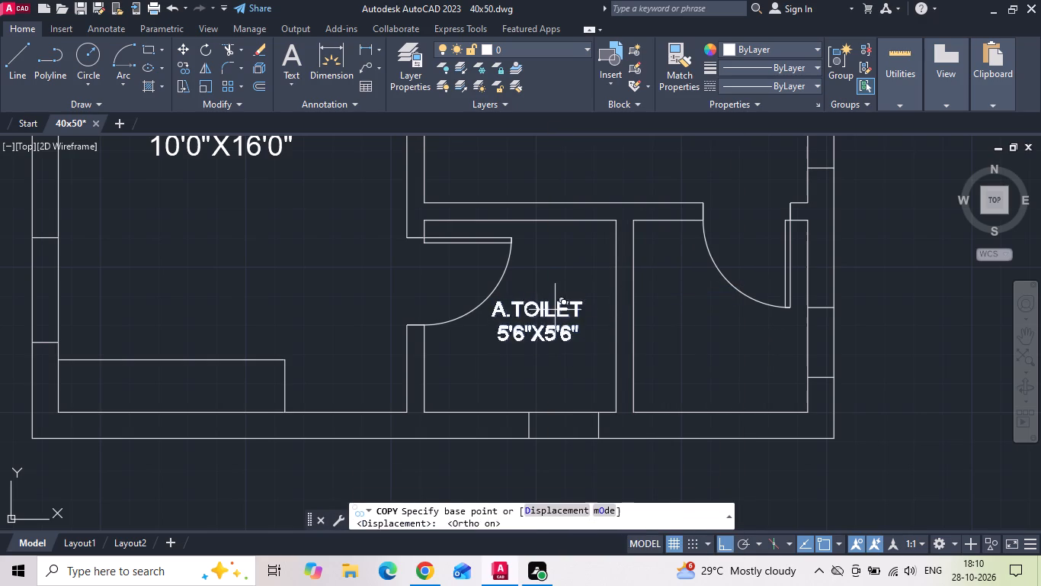
click(555, 310)
click(725, 343)
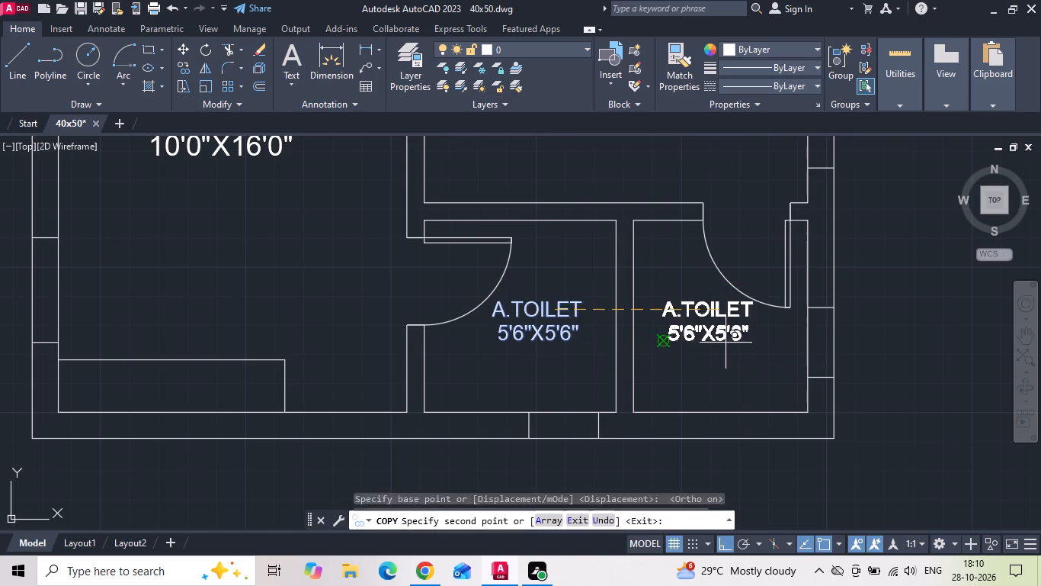
key(Escape)
Change the size line of the smaller bedroom's toilet label to 5'0"X5'6".
scroll(709, 342, down, 2)
scroll(703, 359, up, 2)
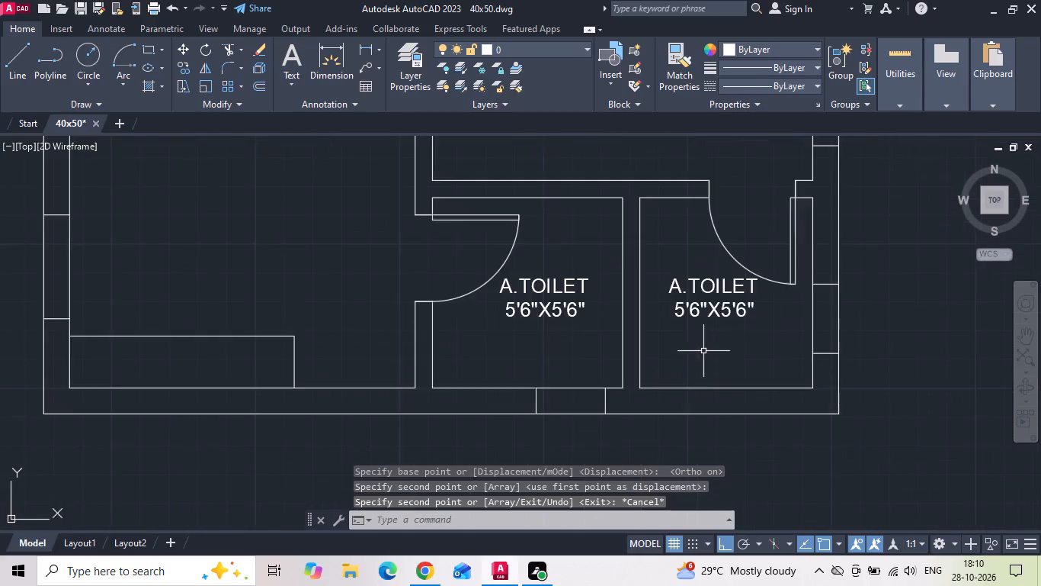
scroll(709, 319, up, 2)
double_click(679, 298)
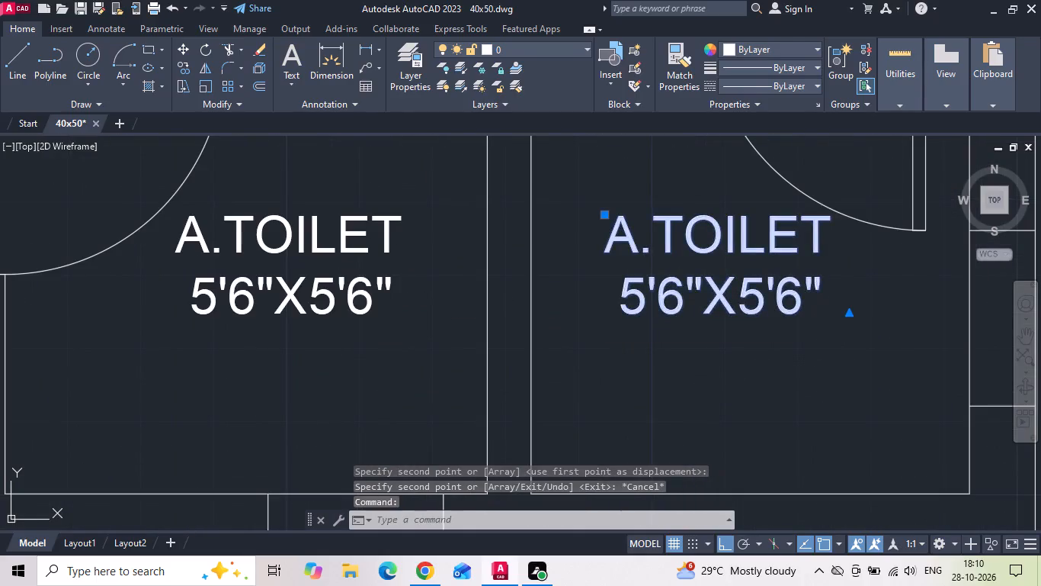
key(BackSpace)
key(0)
click(680, 364)
Copy the KITCHEN+DINING label horizontally into the living room and once more beside the pooja room.
scroll(661, 366, down, 3)
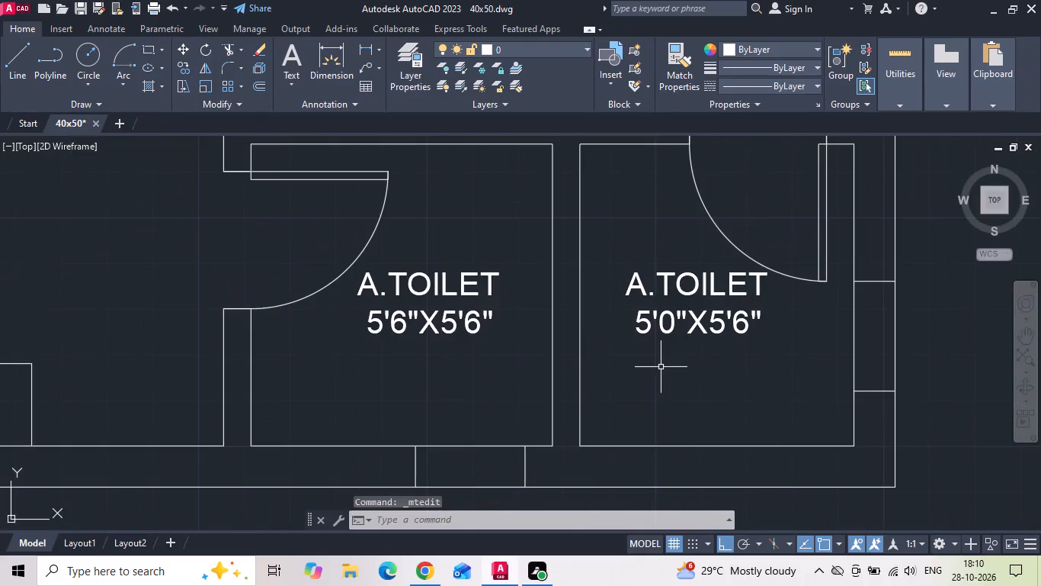
scroll(661, 368, down, 3)
middle_drag(652, 333, 649, 396)
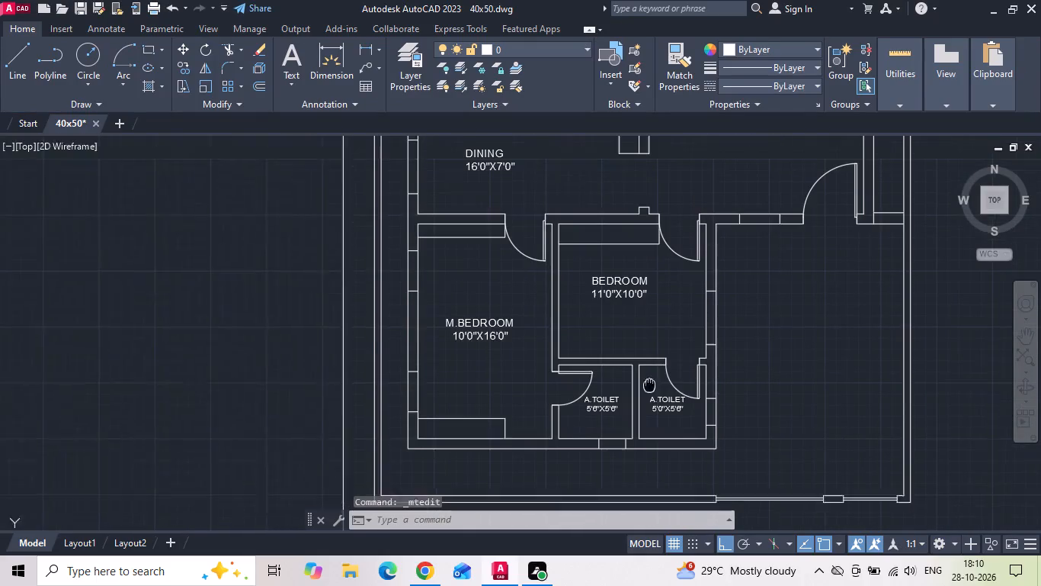
middle_drag(649, 396, 649, 398)
scroll(649, 394, down, 1)
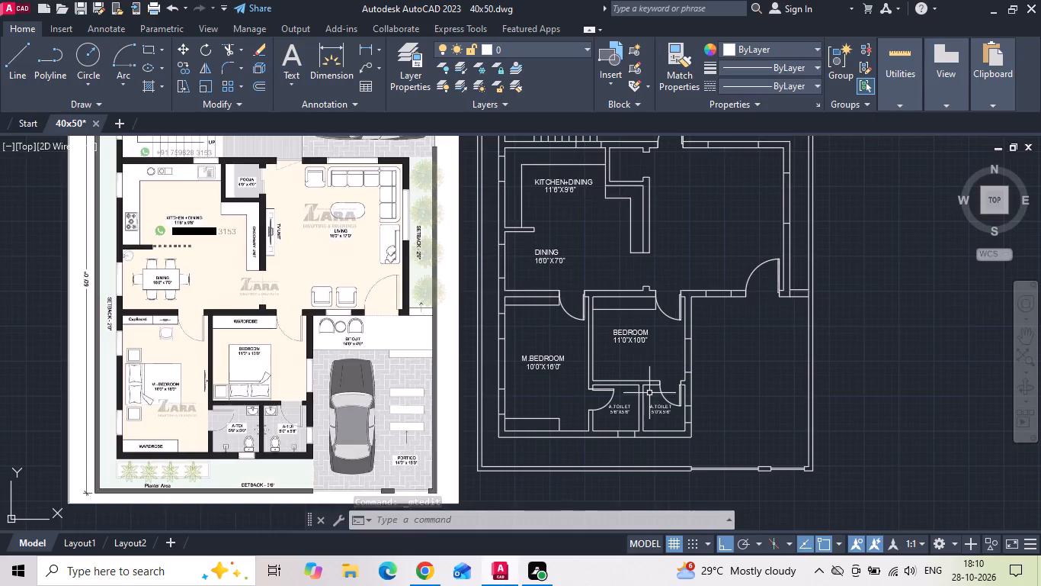
click(574, 188)
right_click(574, 188)
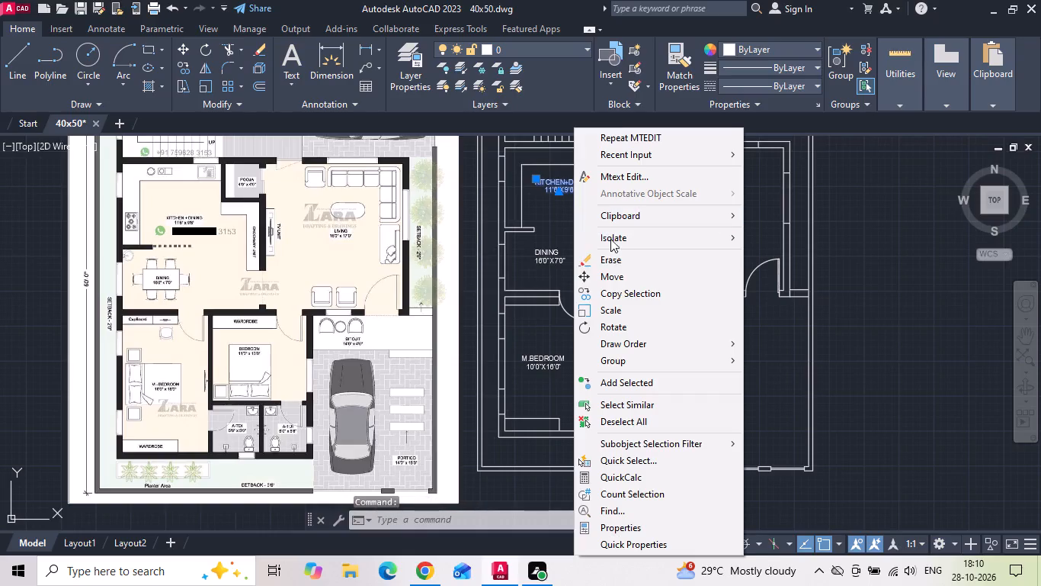
click(618, 297)
drag(564, 186, 620, 192)
scroll(737, 186, up, 2)
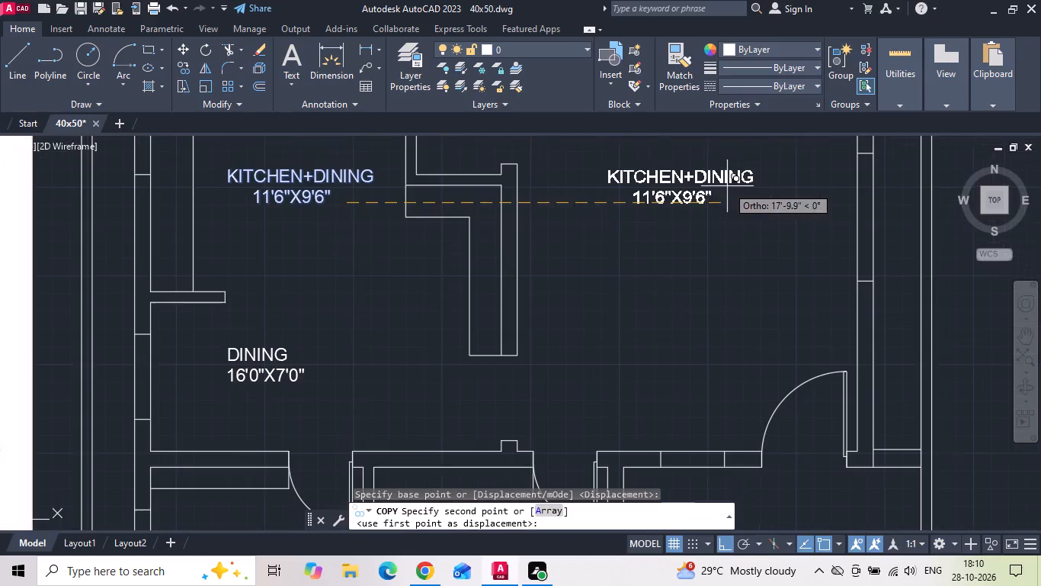
click(748, 205)
scroll(715, 248, down, 1)
click(629, 239)
key(Escape)
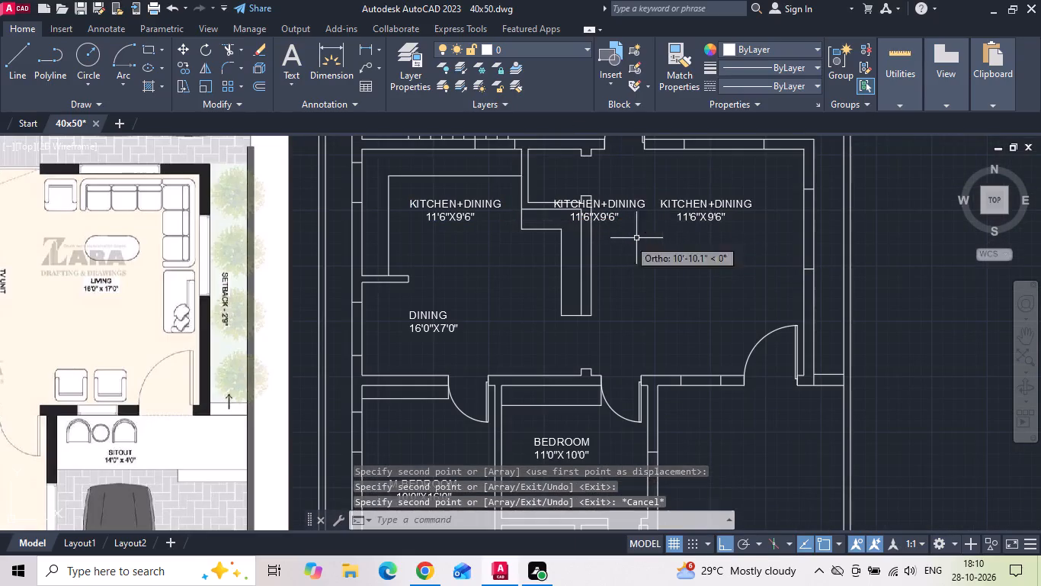
Move the KITCHEN+DINING label copy in the living room straight down about 3'-4", toward the room's middle.
click(729, 204)
right_click(729, 204)
click(763, 277)
drag(738, 263, 748, 295)
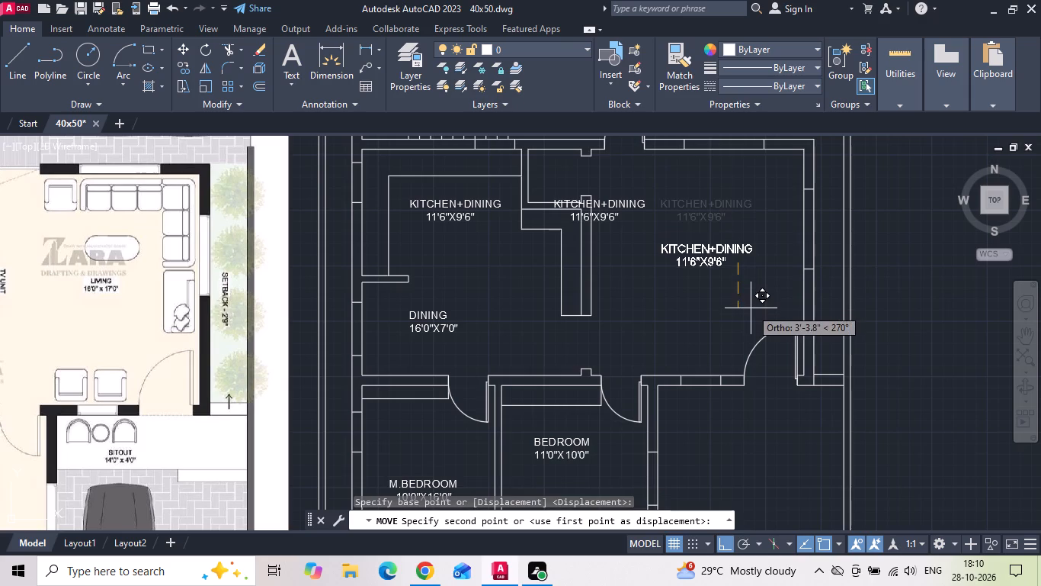
click(751, 308)
Change the size line of the living room's label copy to 16'0"X17'0".
double_click(723, 253)
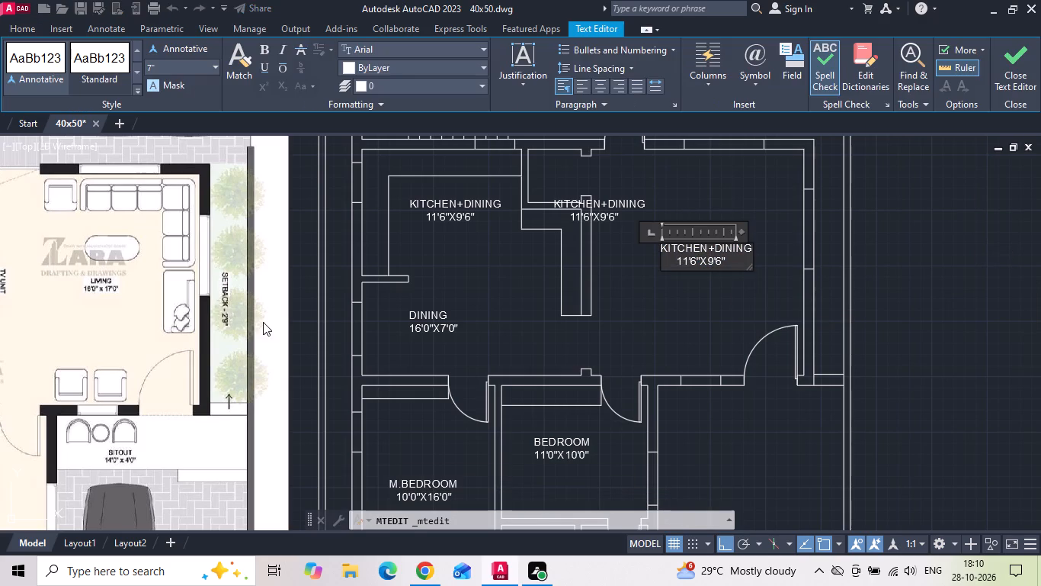
scroll(89, 306, up, 3)
scroll(89, 301, down, 4)
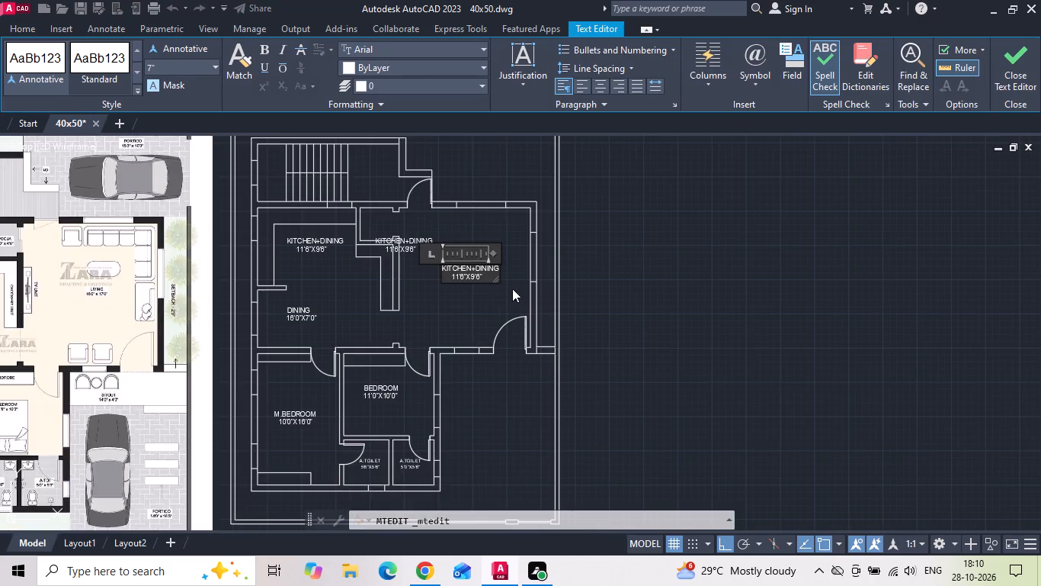
scroll(476, 288, up, 4)
click(455, 238)
key(BackSpace)
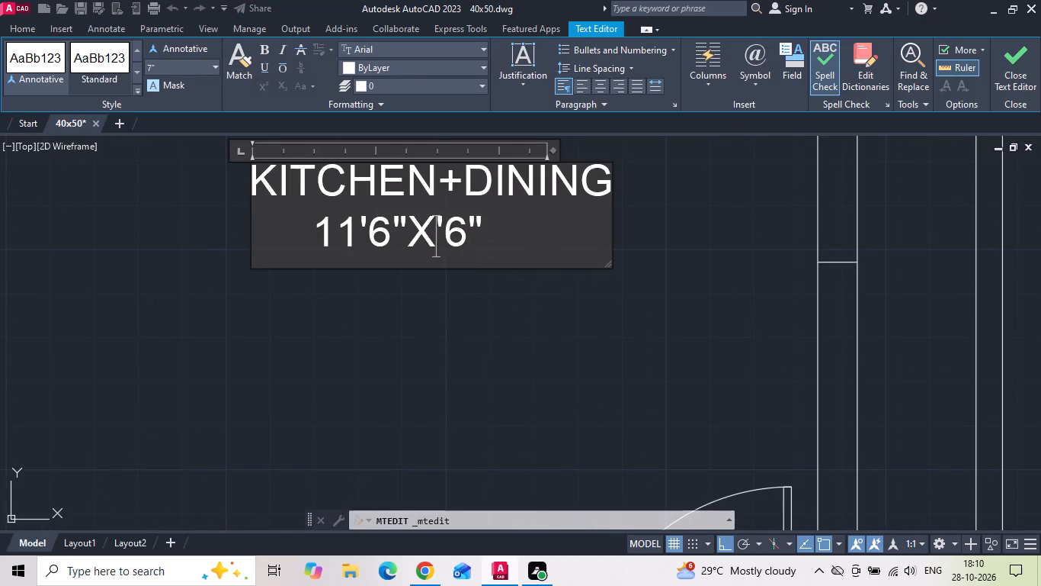
text(17)
click(510, 240)
key(BackSpace)
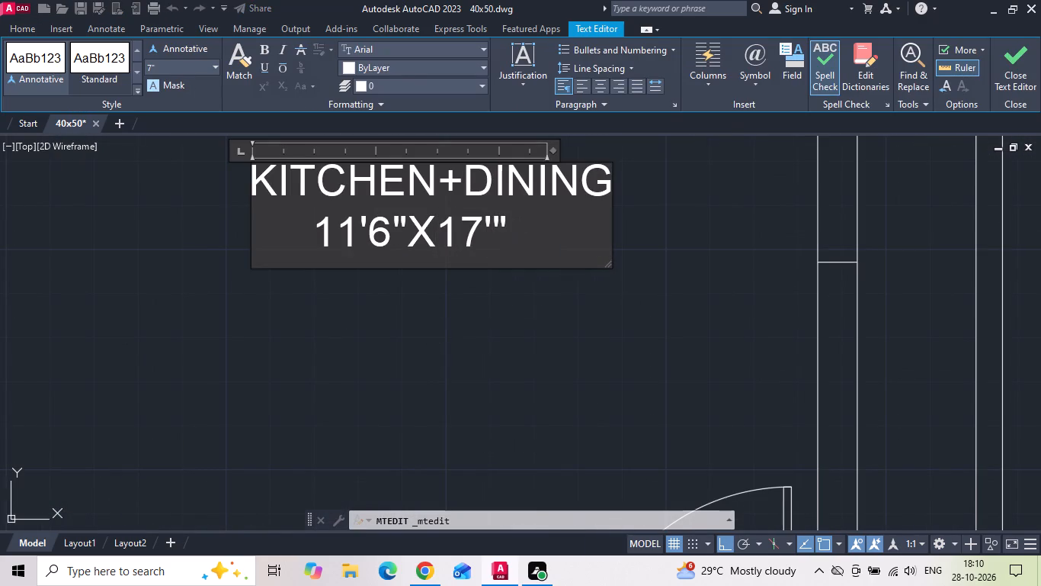
key(0)
click(392, 235)
key(BackSpace)
key(0)
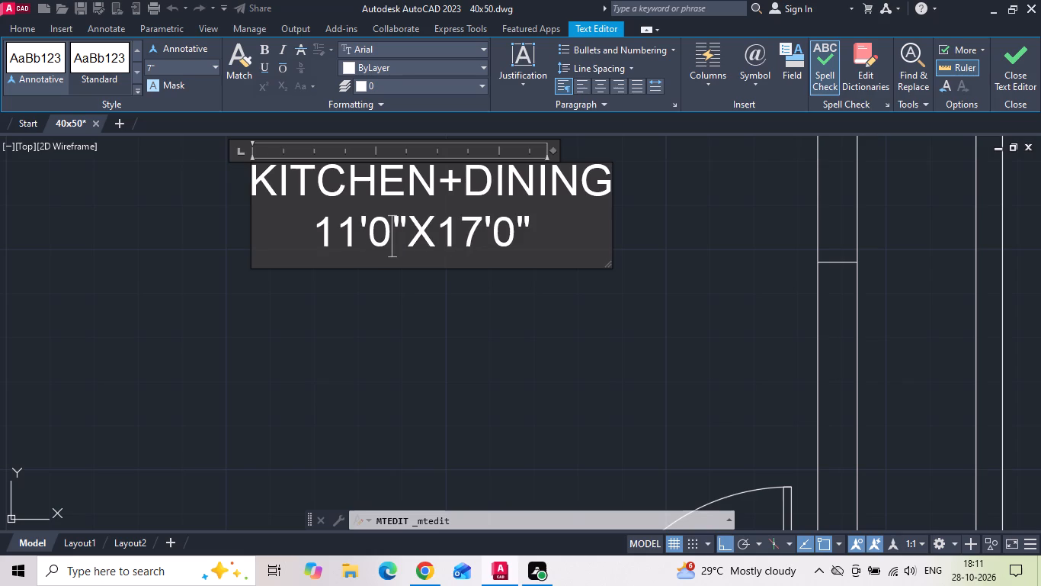
click(356, 234)
key(BackSpace)
key(6)
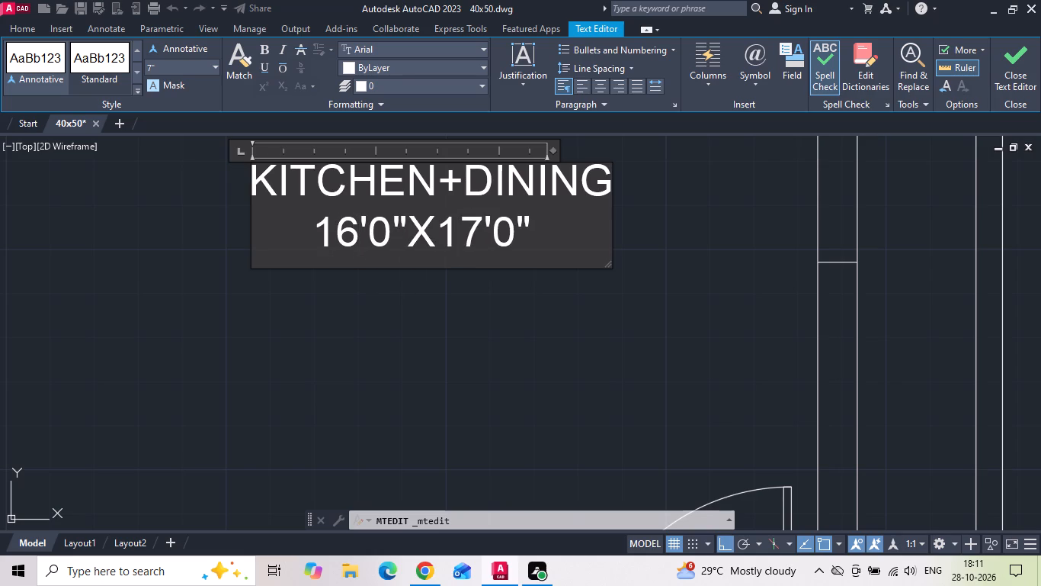
Replace the name in the same label with LIVING and adjust the spacing so it sits centred above the size line.
drag(606, 192, 208, 201)
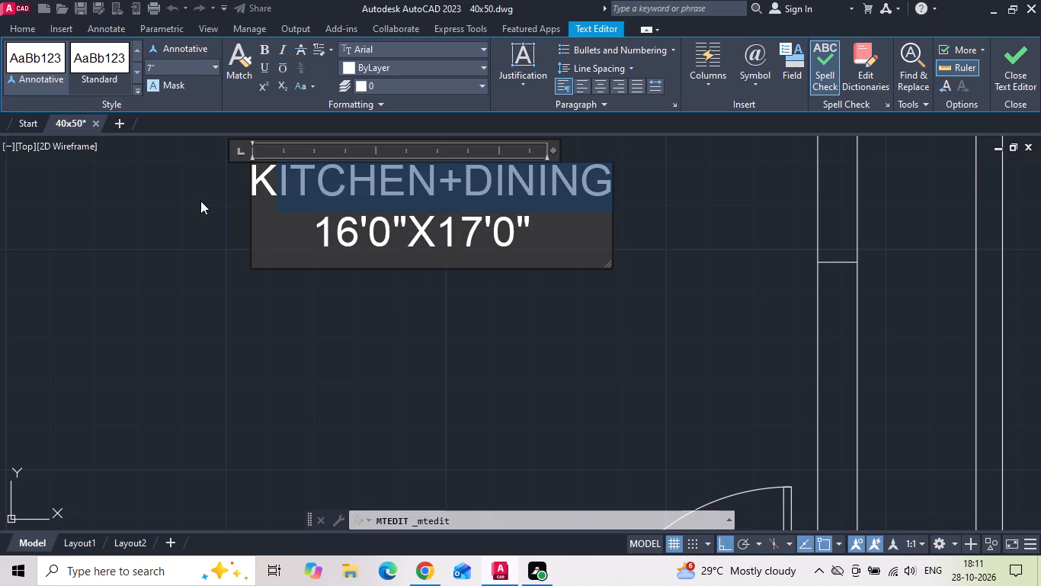
key(BackSpace)
text(LIVING)
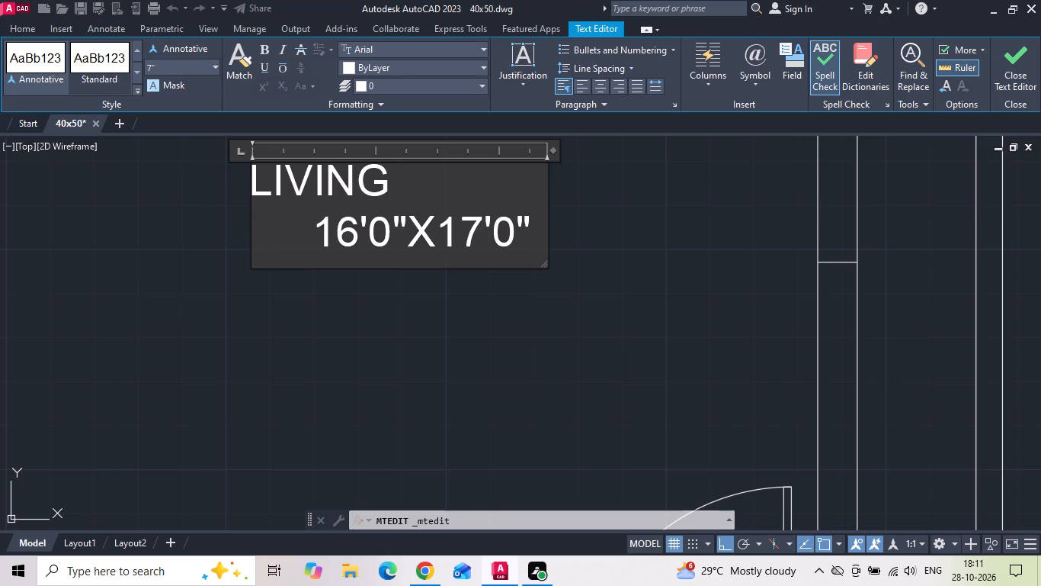
click(319, 243)
key(BackSpace)
key(BackSpace)
key(BackSpace)
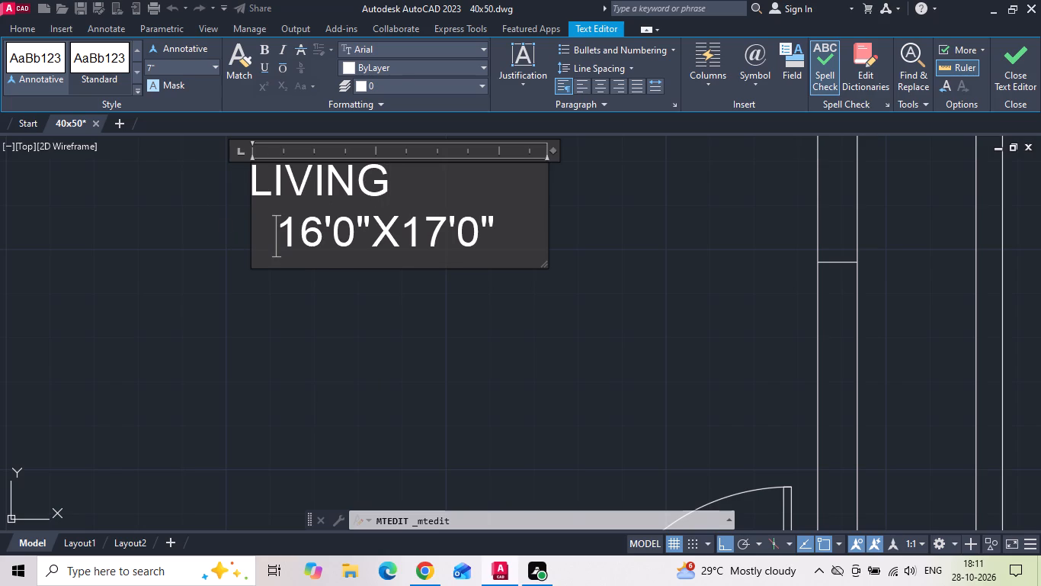
key(BackSpace)
key(BackSpace)
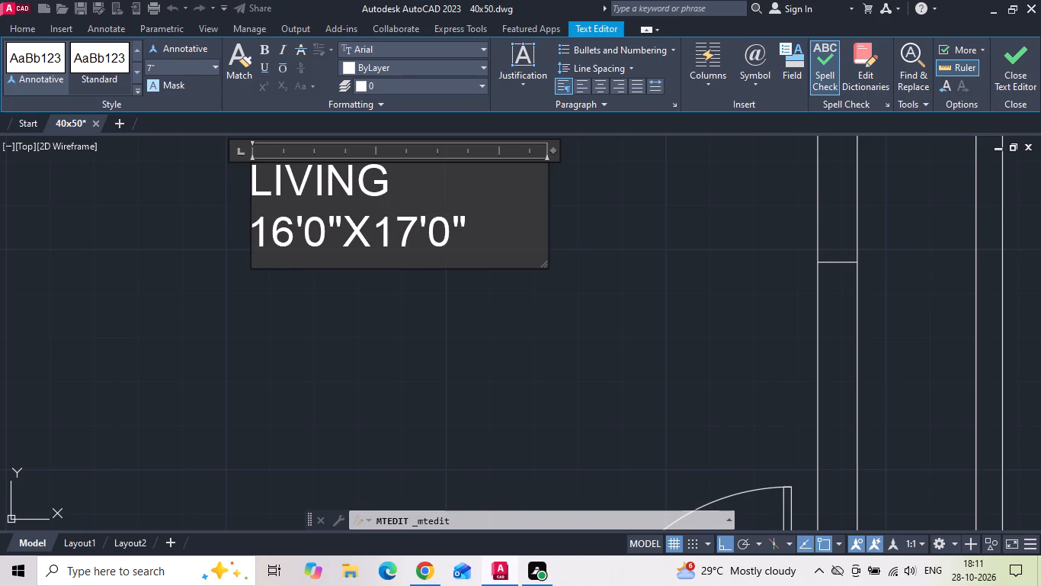
click(257, 192)
key(space)
key(space)
key(space)
click(418, 317)
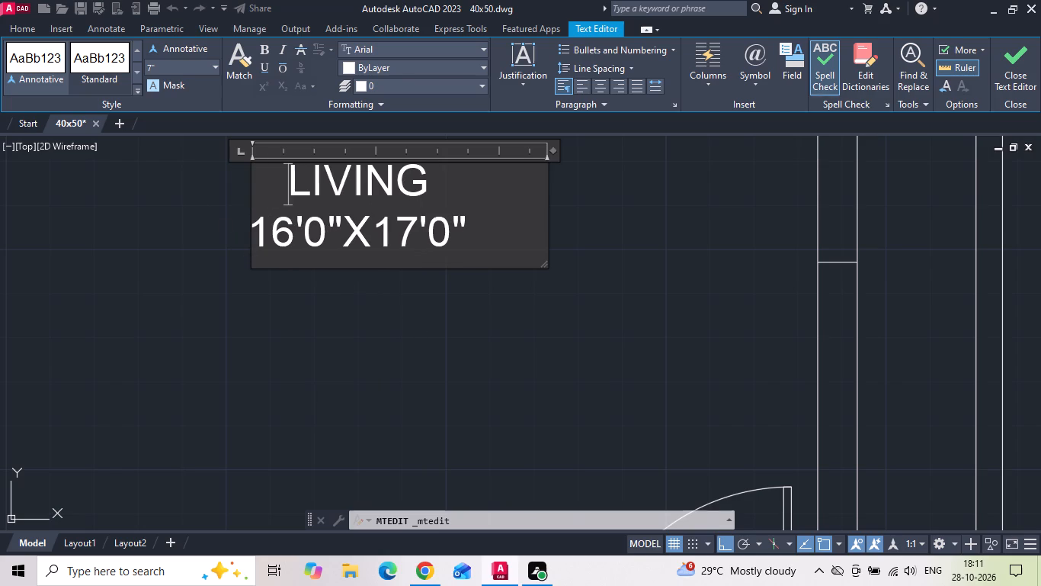
scroll(618, 276, down, 6)
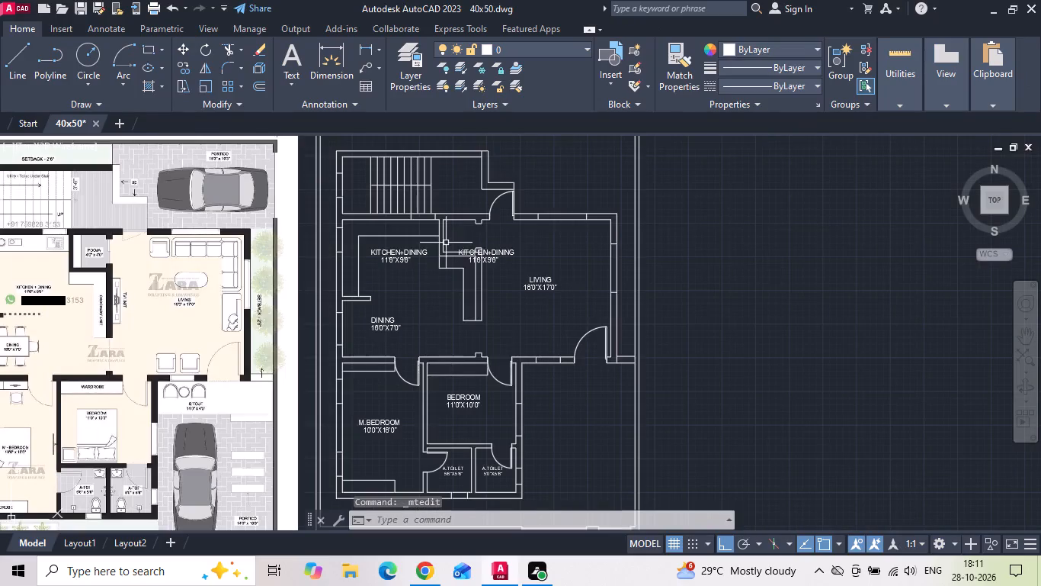
Replace the name in the KITCHEN+DINING copy beside the pooja room with POOJA, keeping the size on its own line below.
double_click(506, 250)
scroll(488, 244, up, 4)
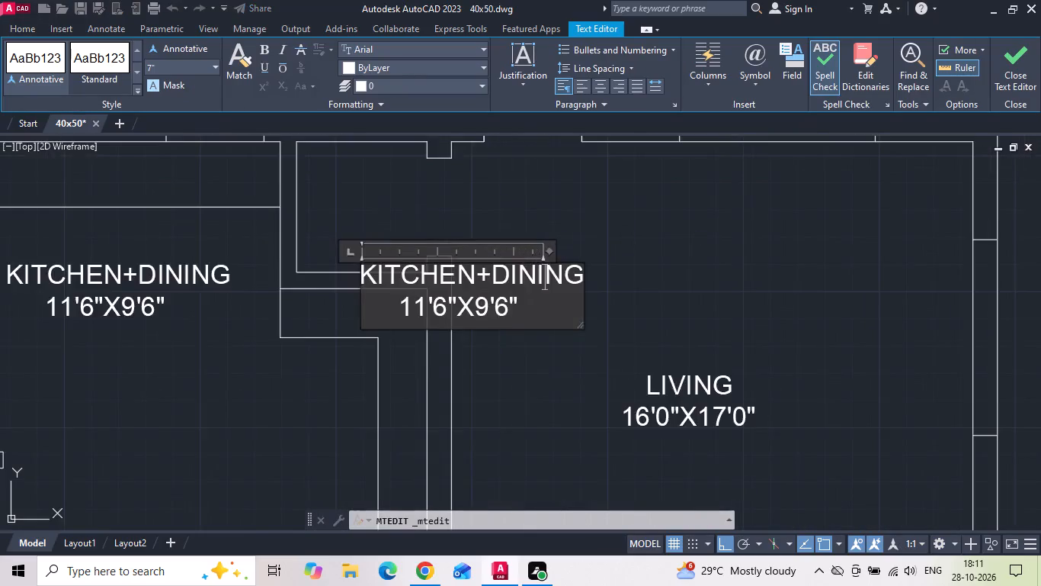
drag(355, 349, 200, 352)
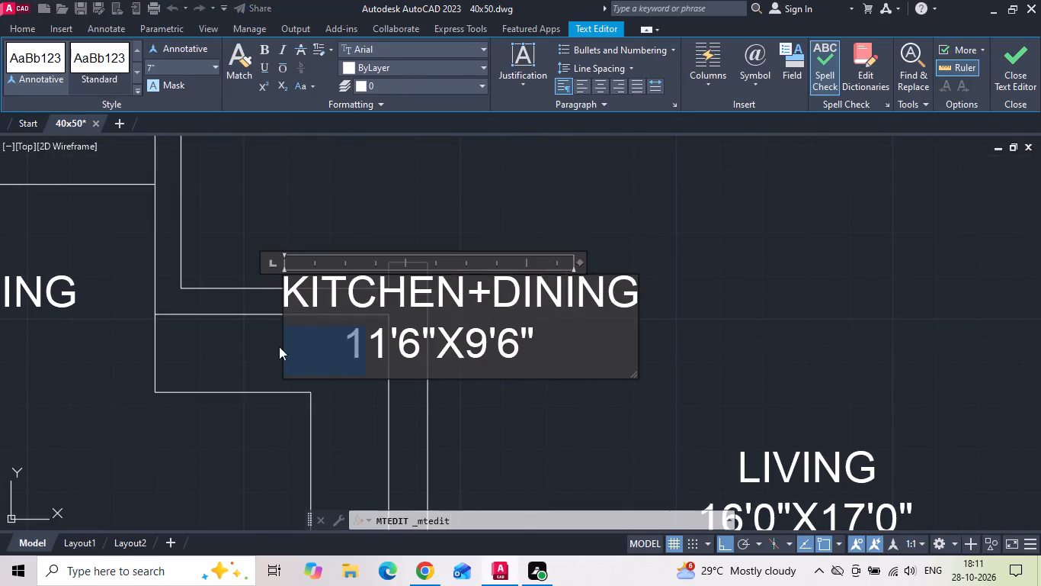
click(279, 346)
double_click(359, 340)
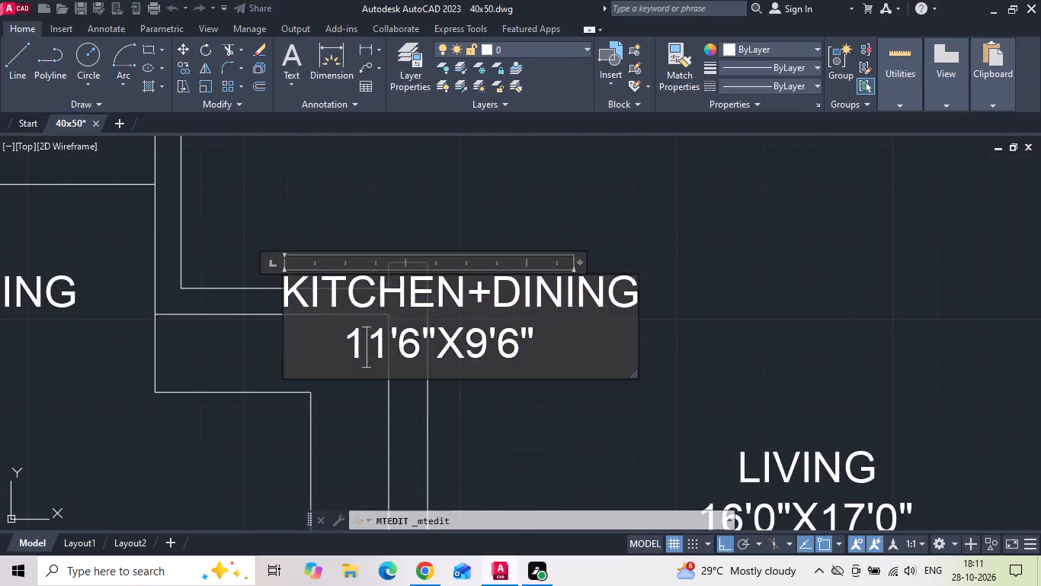
scroll(332, 353, up, 1)
click(348, 336)
key(BackSpace)
key(BackSpace)
key(BackSpace)
key(BackSpace)
key(BackSpace)
key(BackSpace)
key(BackSpace)
key(BackSpace)
key(BackSpace)
key(BackSpace)
key(BackSpace)
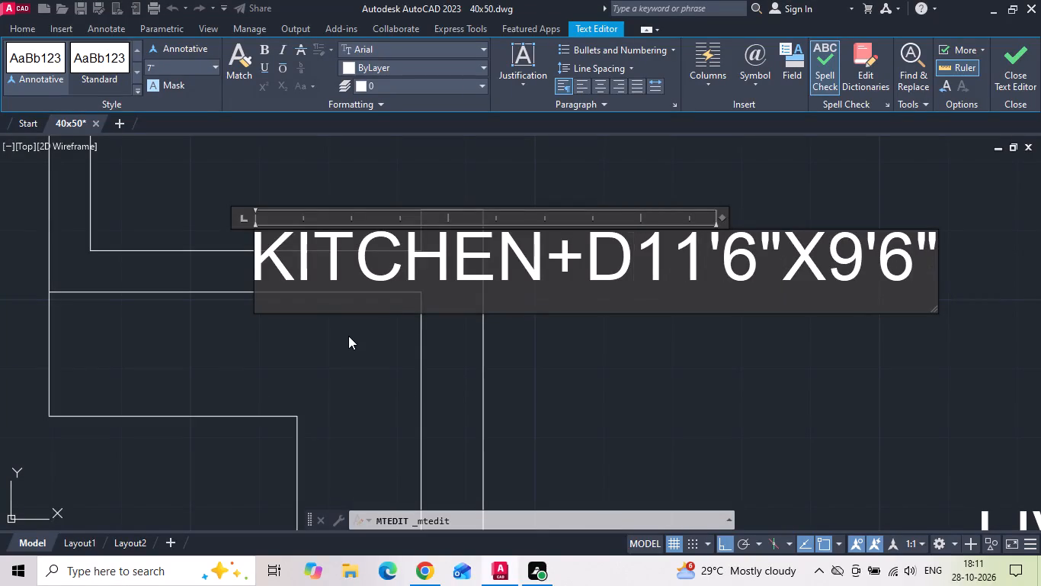
key(BackSpace)
key(BackSpace)
key(BackSpace)
key(BackSpace)
key(BackSpace)
key(BackSpace)
key(BackSpace)
key(BackSpace)
key(BackSpace)
key(BackSpace)
key(BackSpace)
key(BackSpace)
key(BackSpace)
key(BackSpace)
key(BackSpace)
key(BackSpace)
key(BackSpace)
text(POOJA)
key(Return)
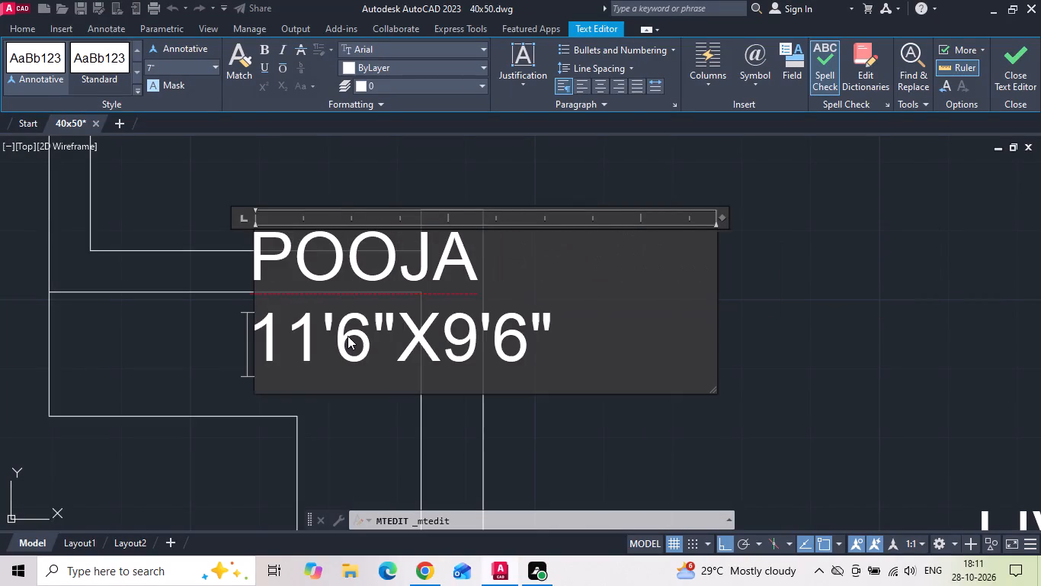
Change the size line of the POOJA label to 4'0"X4'0".
click(323, 361)
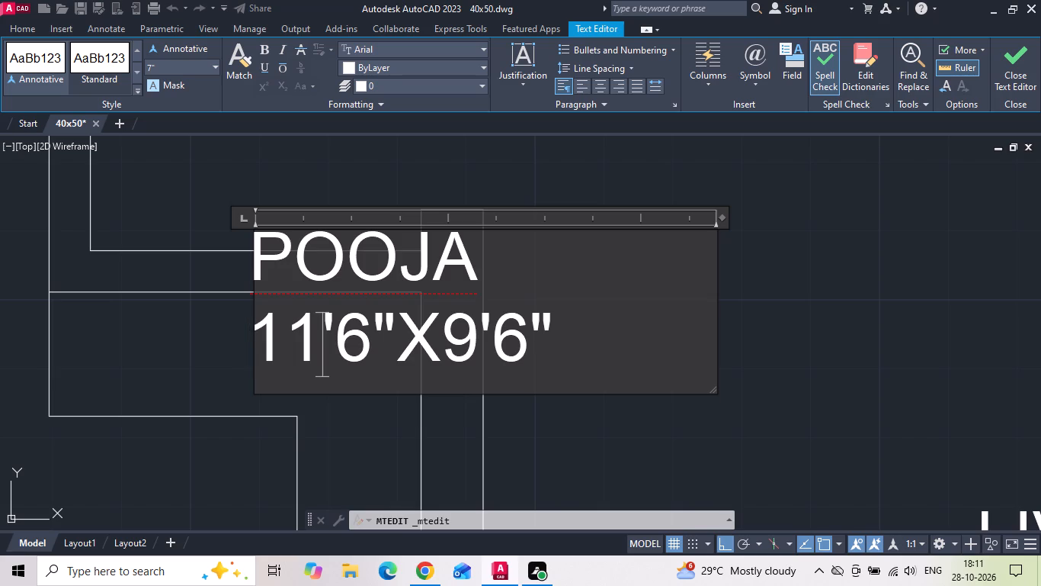
key(BackSpace)
key(BackSpace)
key(4)
click(344, 349)
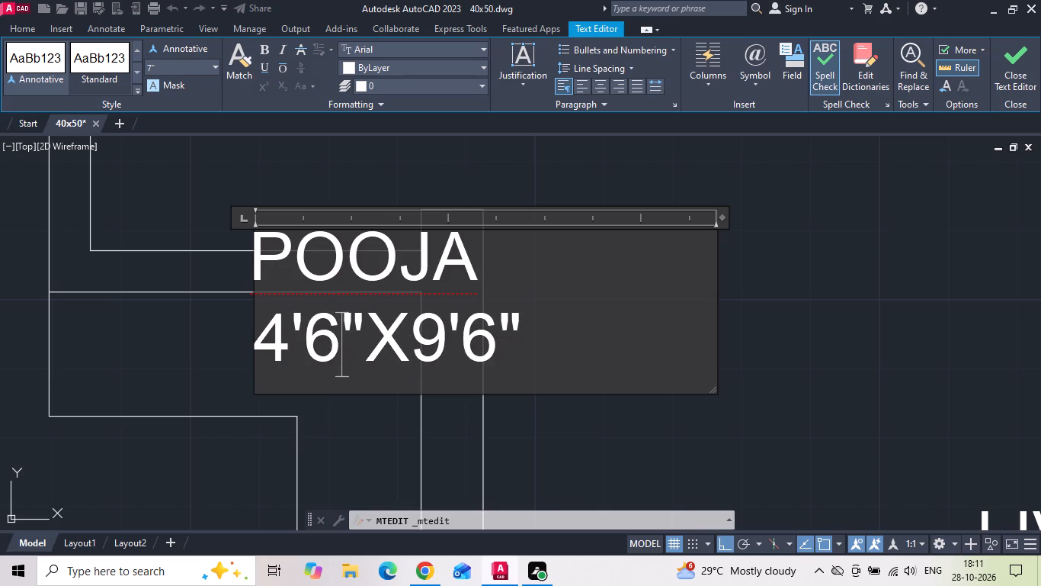
key(BackSpace)
key(0)
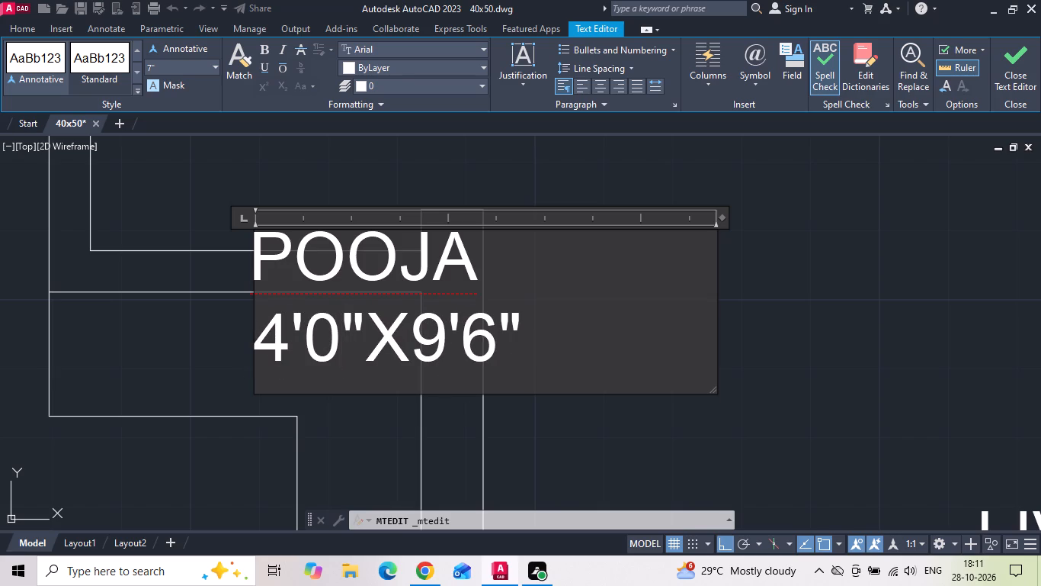
click(437, 342)
key(BackSpace)
key(4)
click(492, 340)
key(BackSpace)
key(0)
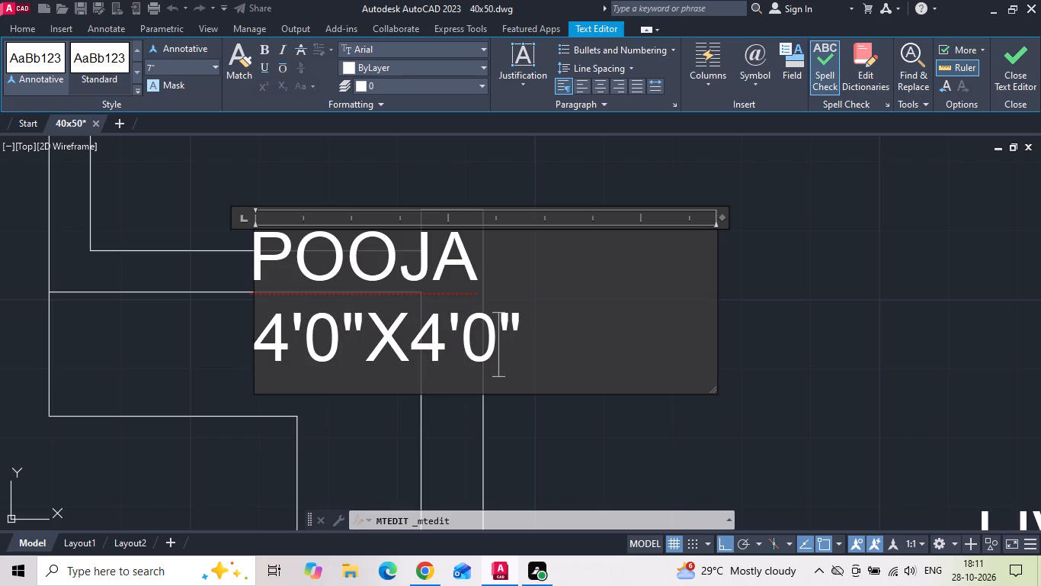
click(562, 404)
Move the POOJA label straight up off the wall lines and into the pooja room.
scroll(514, 356, down, 1)
click(370, 345)
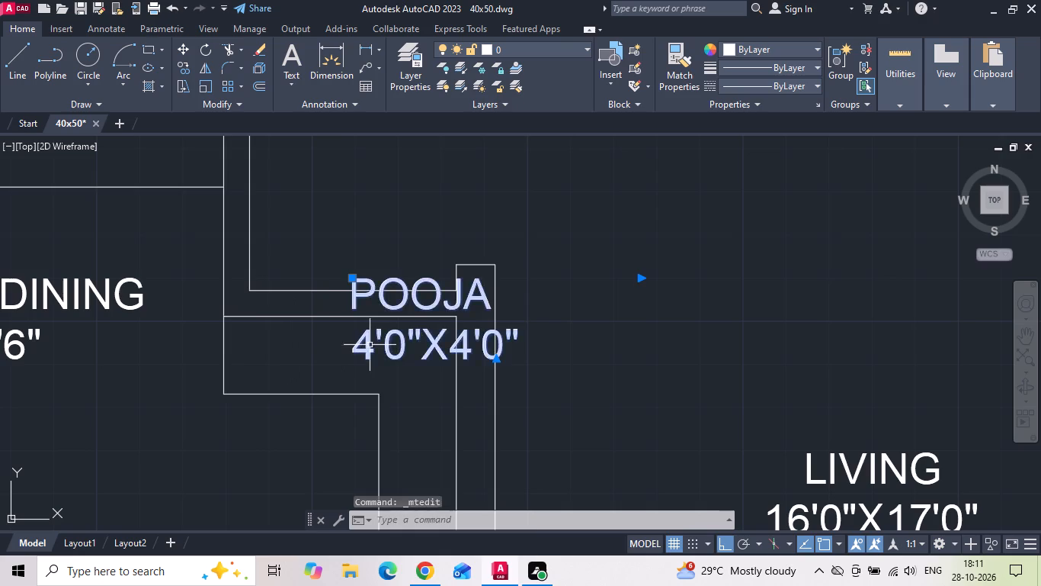
right_click(370, 345)
click(421, 279)
scroll(440, 356, down, 1)
drag(522, 324, 525, 314)
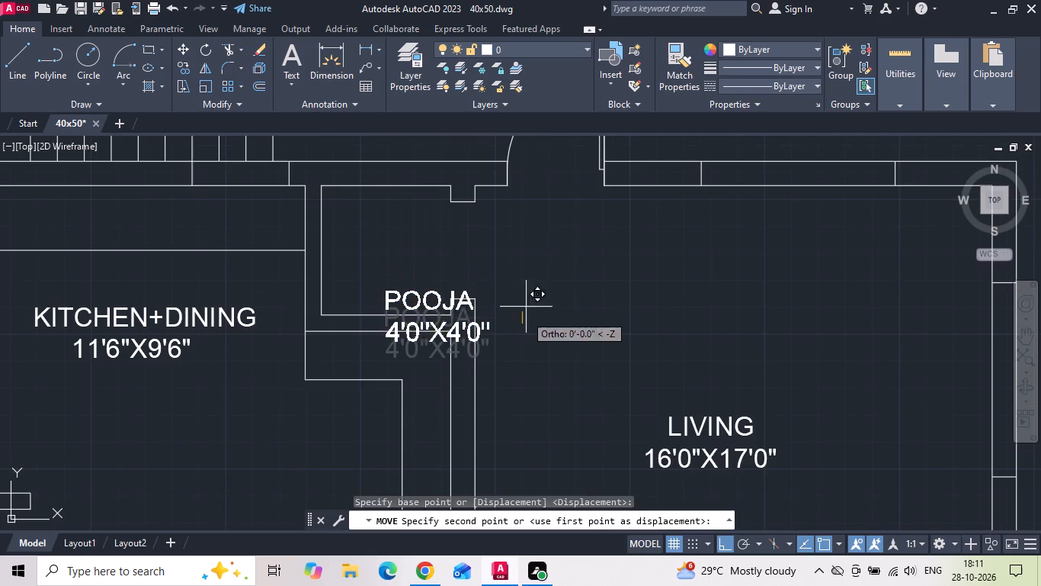
click(514, 246)
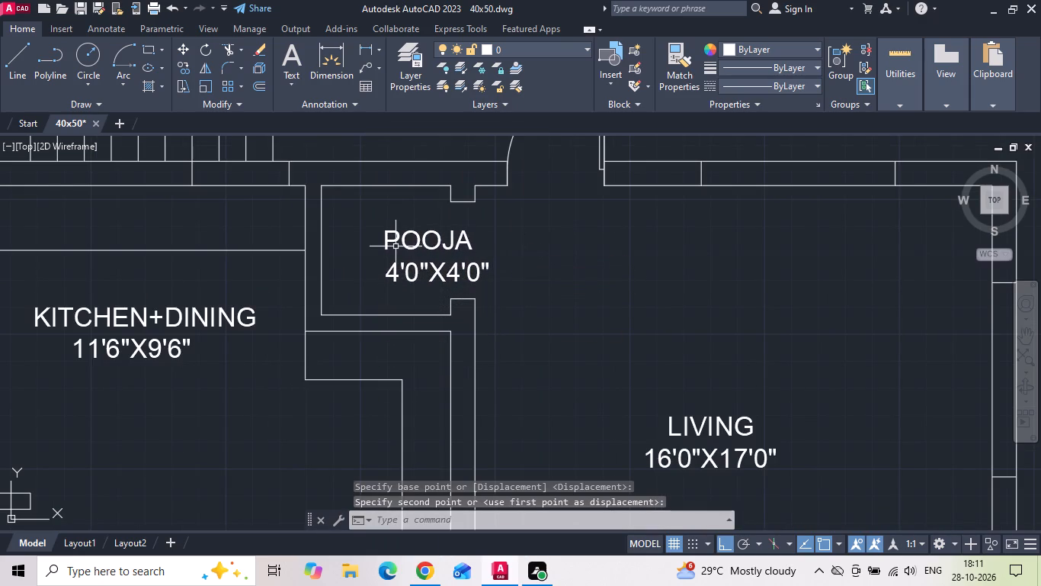
Set the text height of the whole POOJA label to 5".
double_click(395, 242)
key(ctrl+a)
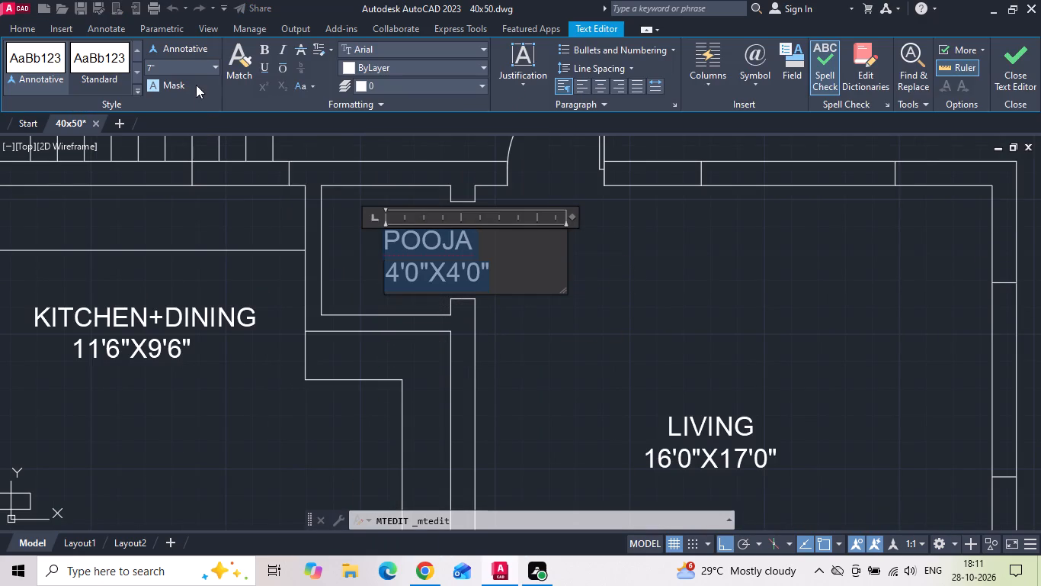
click(196, 66)
text(5")
key(Return)
click(565, 286)
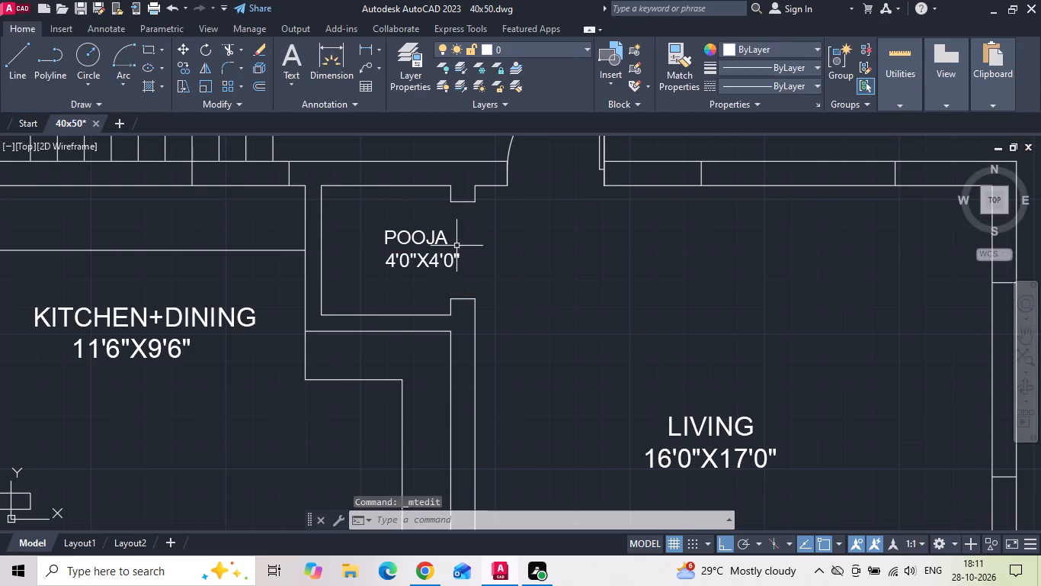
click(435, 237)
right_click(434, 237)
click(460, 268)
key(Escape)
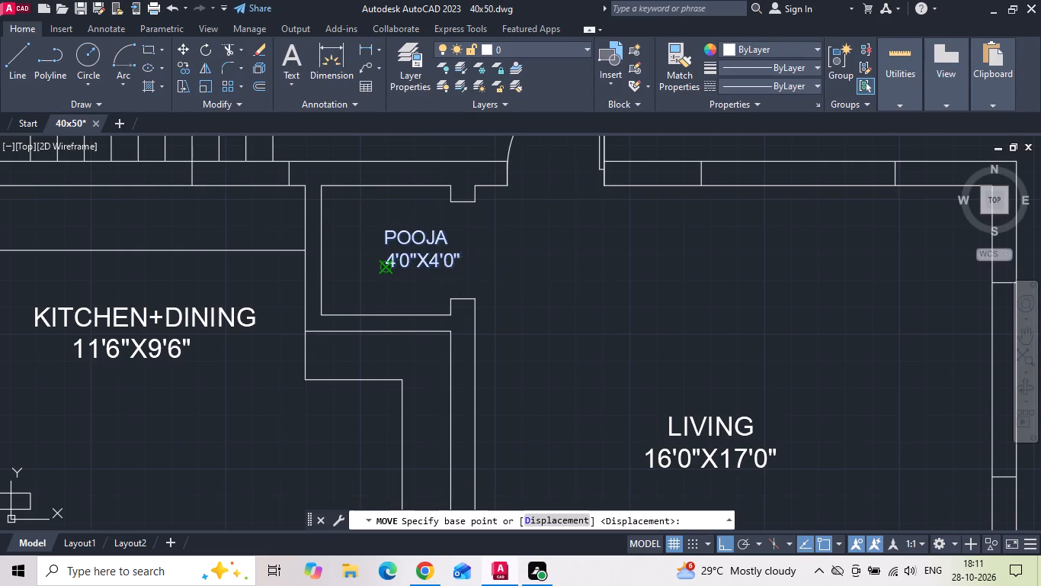
Move the POOJA label slightly toward the kitchen side so it sits more centrally in the pooja room.
scroll(439, 245, up, 1)
click(439, 244)
click(410, 203)
right_click(410, 203)
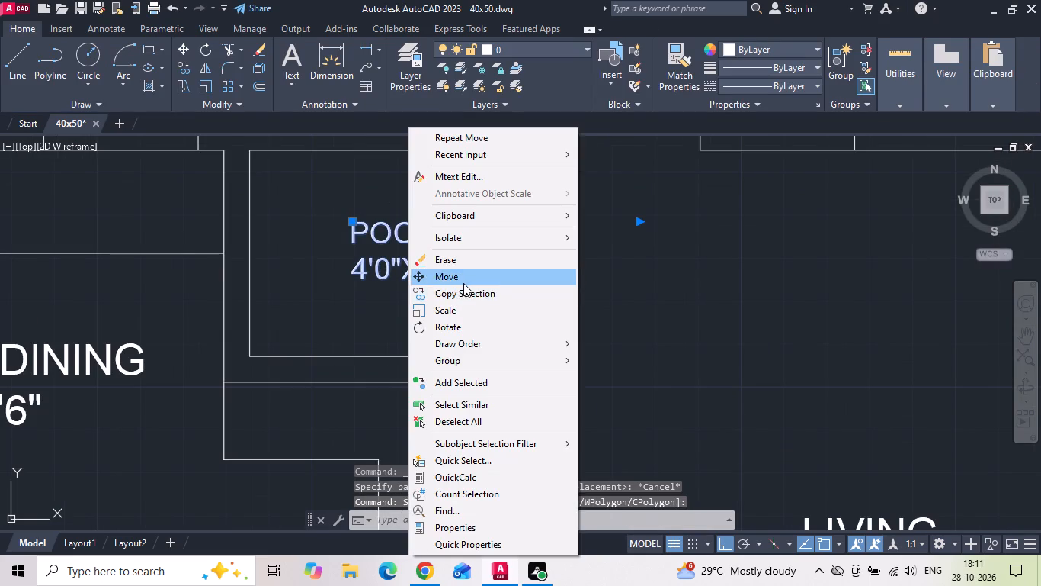
click(463, 282)
click(659, 250)
click(630, 250)
Offset the pooja room's kitchen-side inner wall line 24 inches into the room.
text(O 24)
key(space)
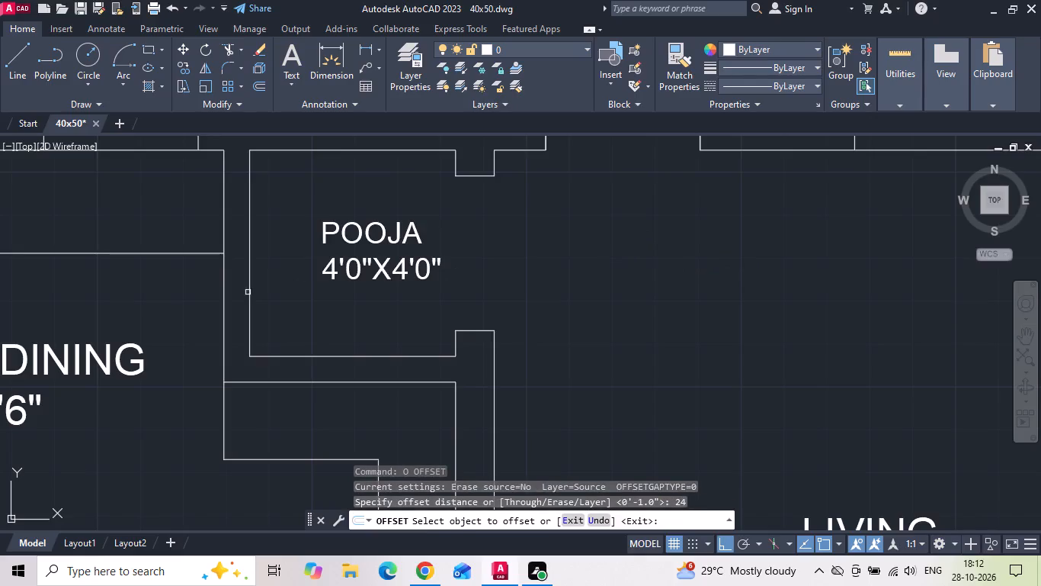
drag(249, 288, 267, 288)
click(310, 279)
scroll(325, 283, down, 1)
key(Escape)
Check the pooja room in the reference image and draw a vertical line across its opening between the midpoints of the wall ends.
scroll(528, 256, down, 2)
middle_drag(75, 291, 255, 276)
scroll(56, 290, up, 2)
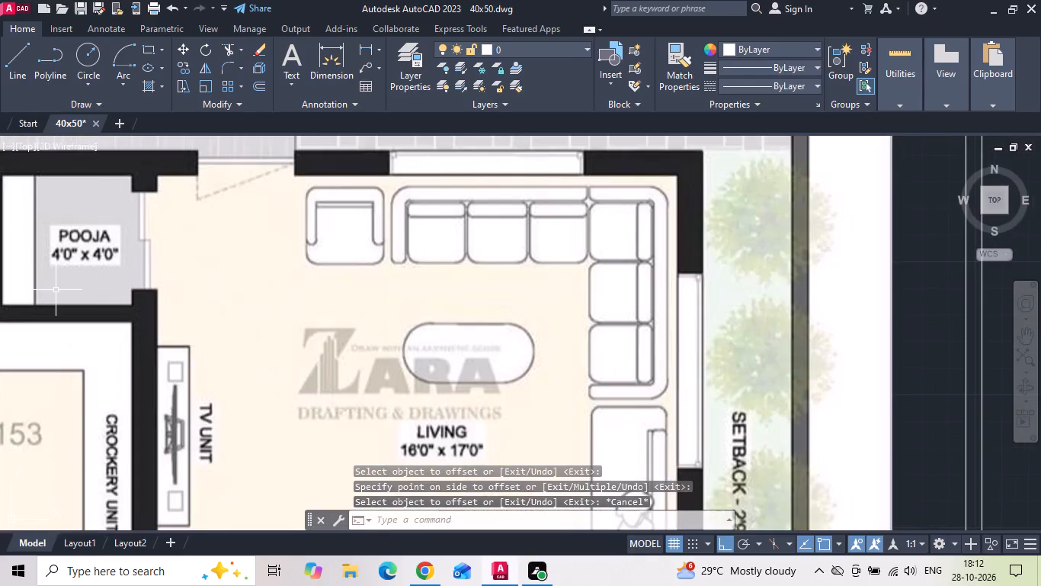
scroll(50, 291, down, 2)
scroll(696, 256, up, 2)
scroll(627, 233, up, 1)
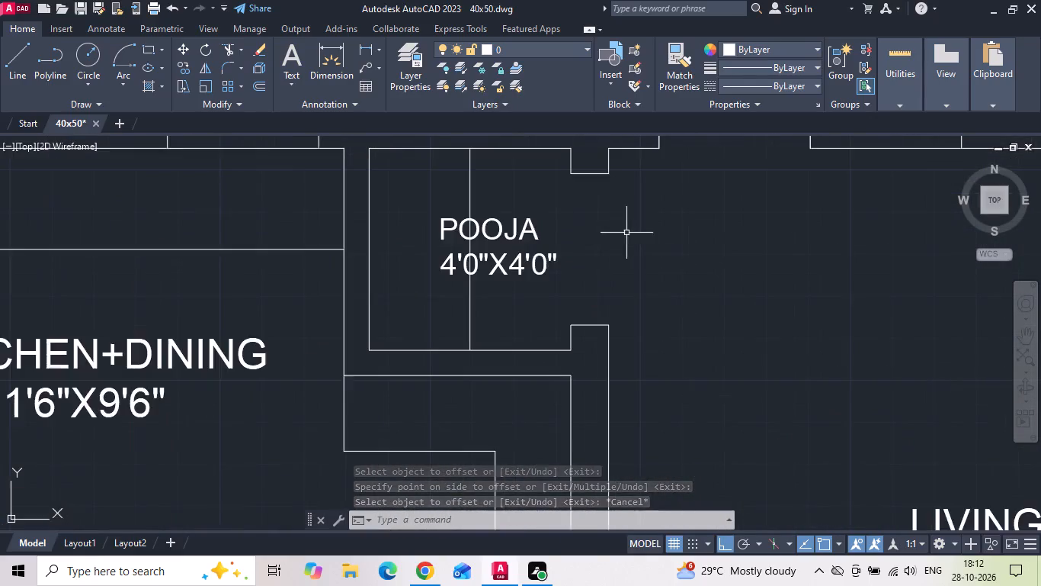
middle_drag(598, 259, 573, 301)
key(l)
key(space)
drag(563, 218, 563, 227)
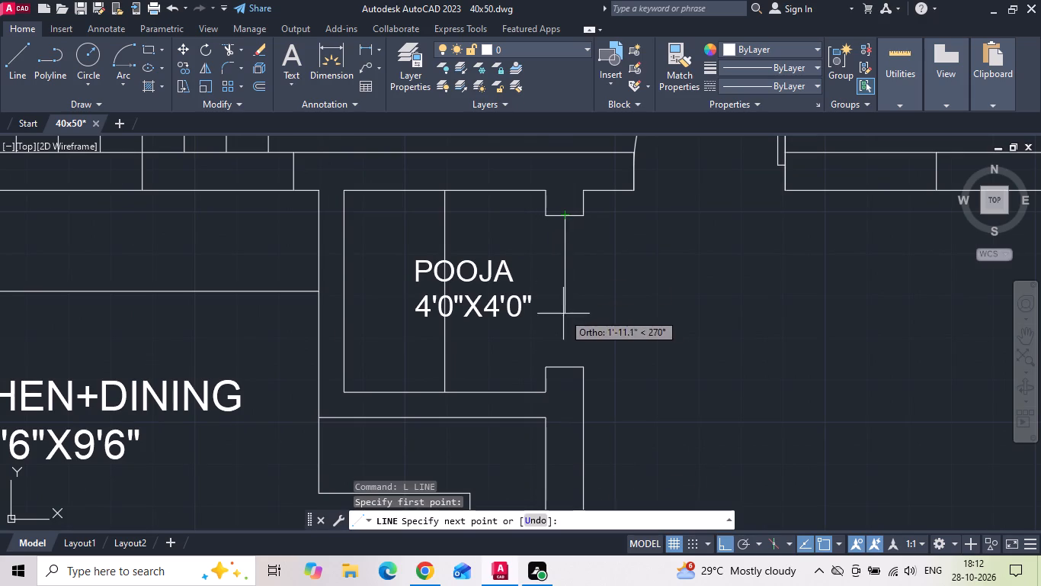
click(565, 362)
key(Escape)
Draw the upper sliding-door panel at the pooja opening, from the centre line's midpoint 1 inch toward the living room and up to the wall end.
key(l)
key(space)
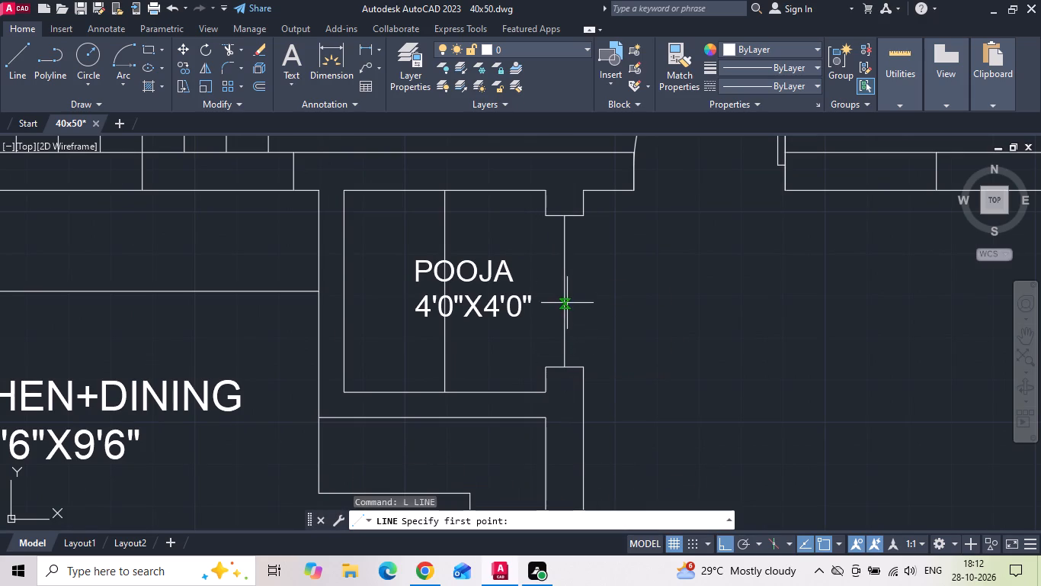
drag(563, 295, 575, 292)
text(1)
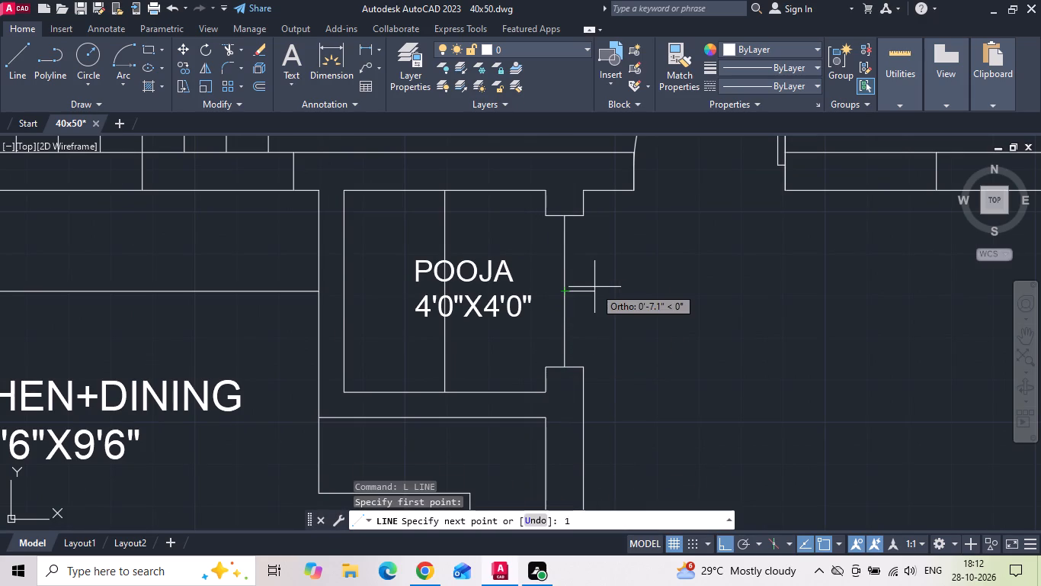
key(space)
scroll(583, 257, up, 1)
click(562, 192)
key(Escape)
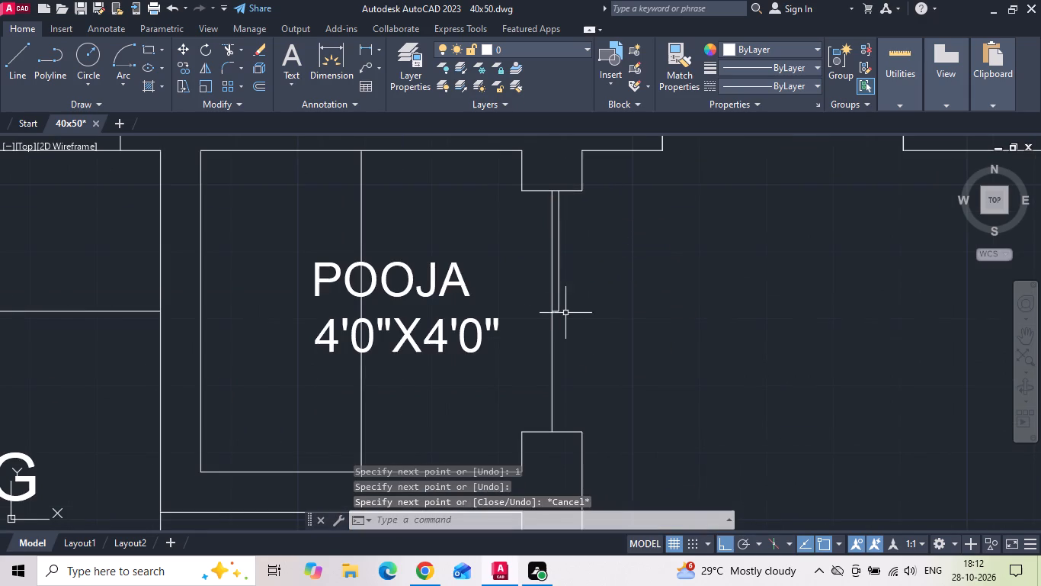
Draw the lower sliding-door panel from the same midpoint 1 inch into the pooja room and down to the wall end, and save the drawing.
key(l)
key(space)
scroll(553, 343, up, 2)
drag(546, 264, 537, 268)
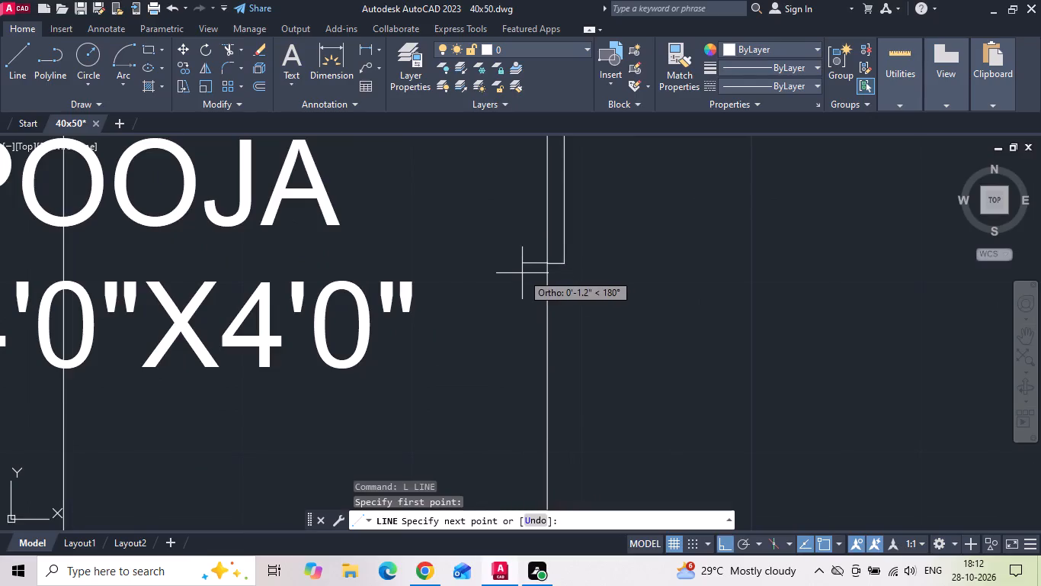
text(1)
key(space)
scroll(516, 276, down, 2)
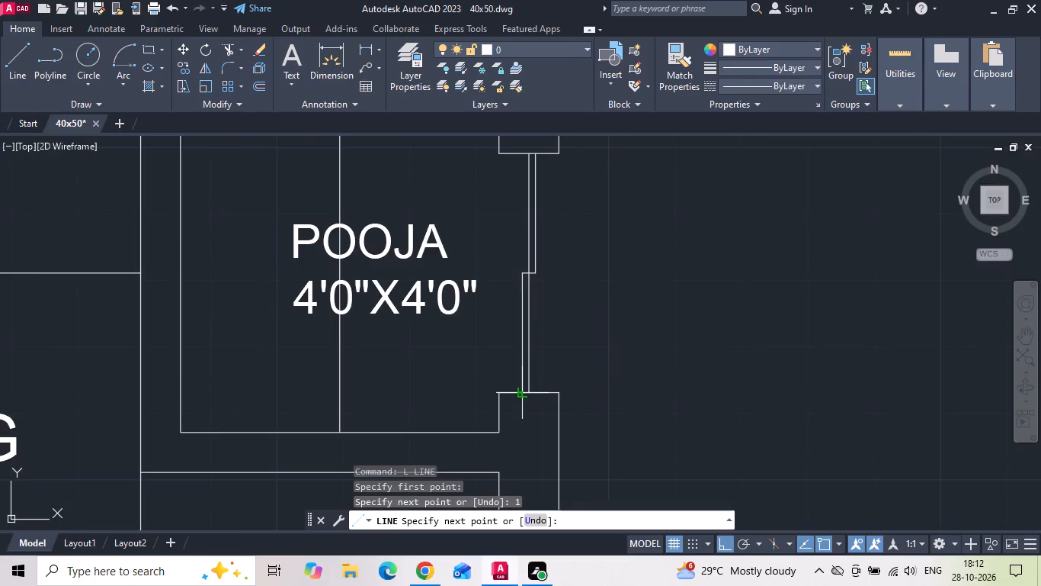
click(517, 391)
key(Escape)
scroll(501, 317, down, 2)
key(ctrl+s)
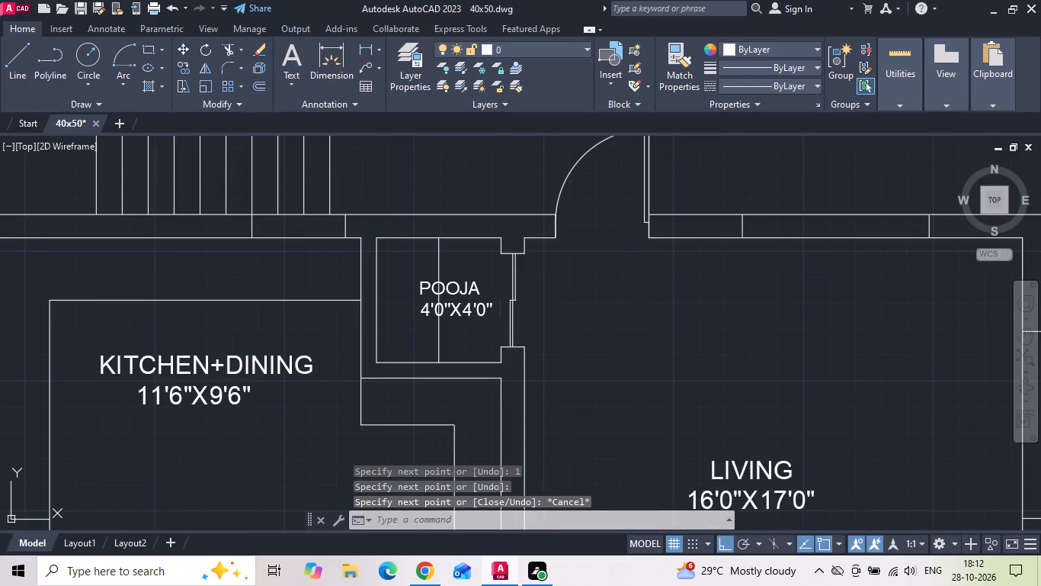
Copy the LIVING room label straight up into the open portico area beside the staircase block.
scroll(499, 328, down, 3)
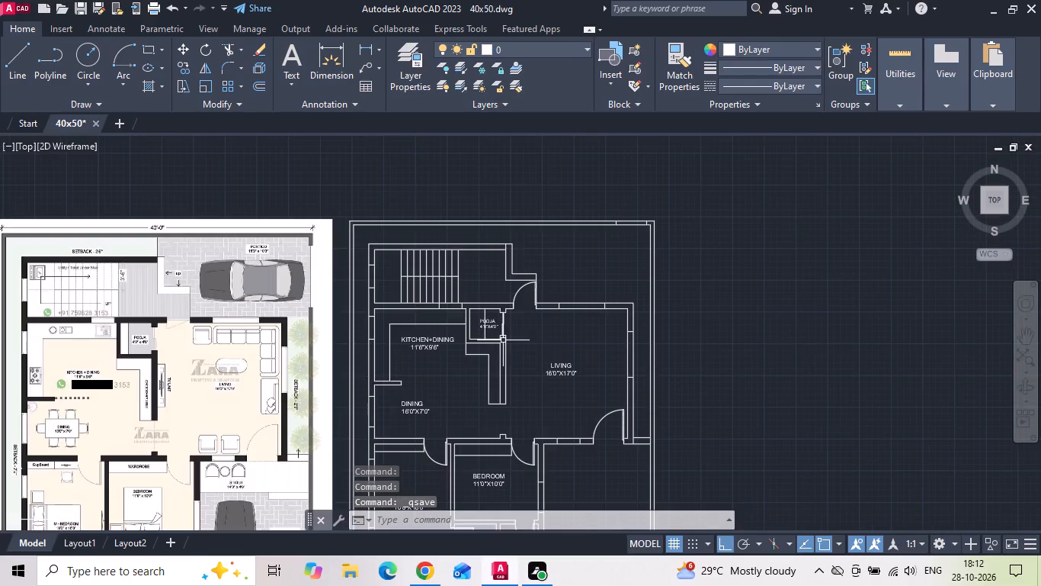
click(561, 368)
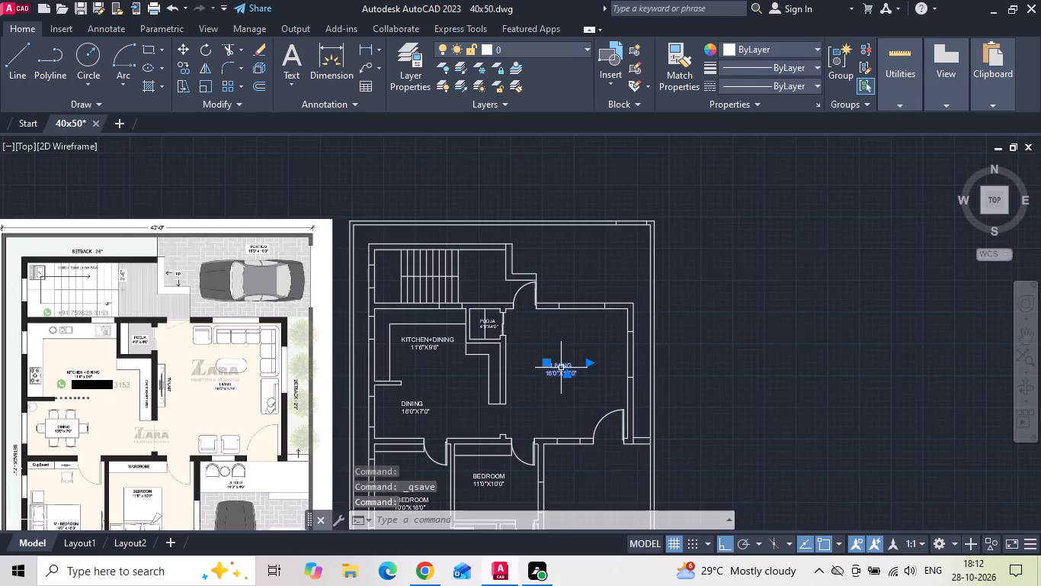
right_click(561, 368)
click(641, 297)
drag(578, 360, 577, 340)
click(592, 253)
key(Escape)
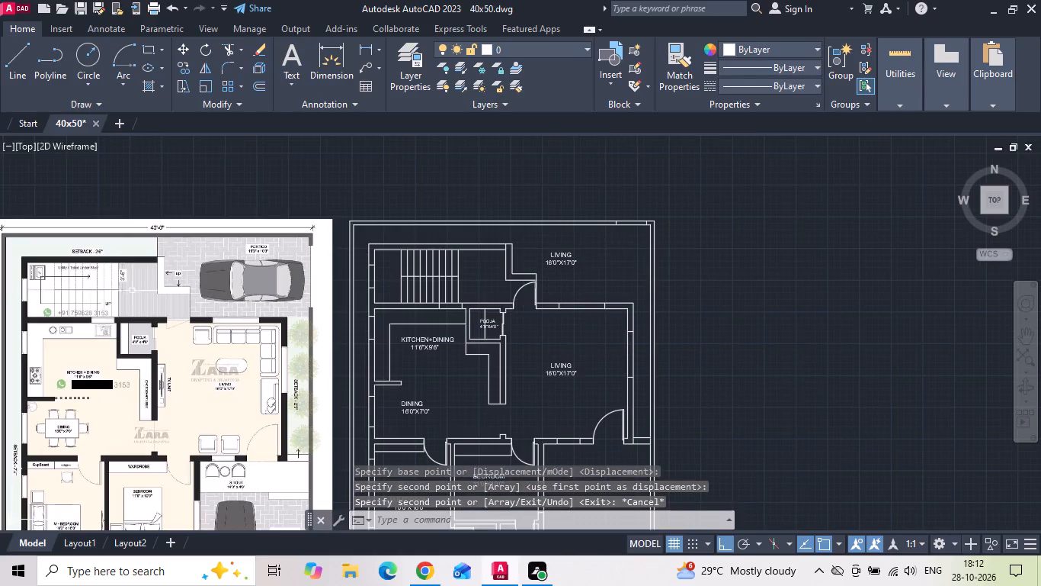
Change the size line of the copied label to 15'3"X10'3", matching the portico in the reference image.
scroll(247, 233, up, 2)
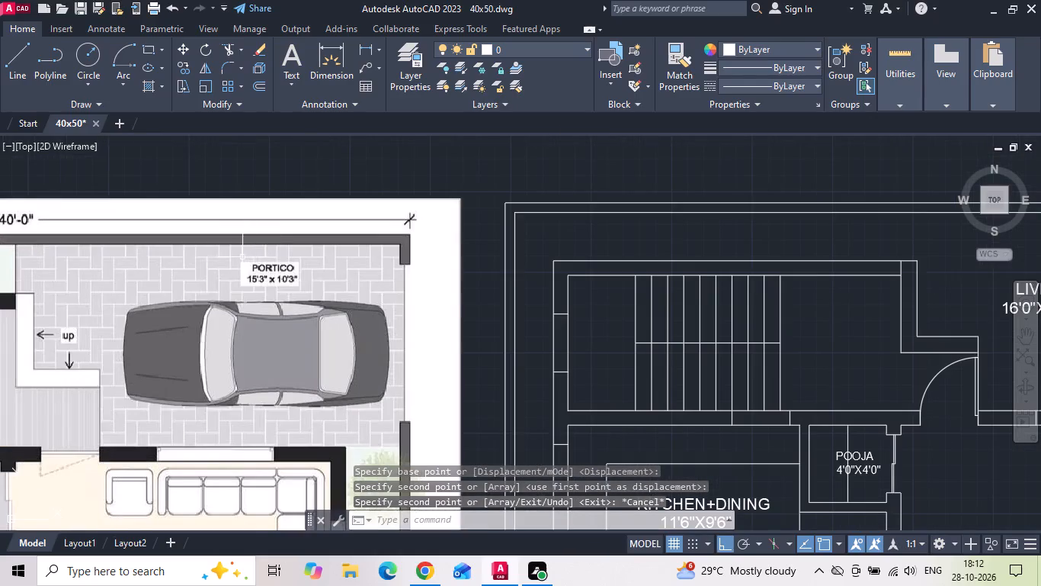
middle_drag(248, 277, 200, 286)
middle_drag(627, 296, 616, 298)
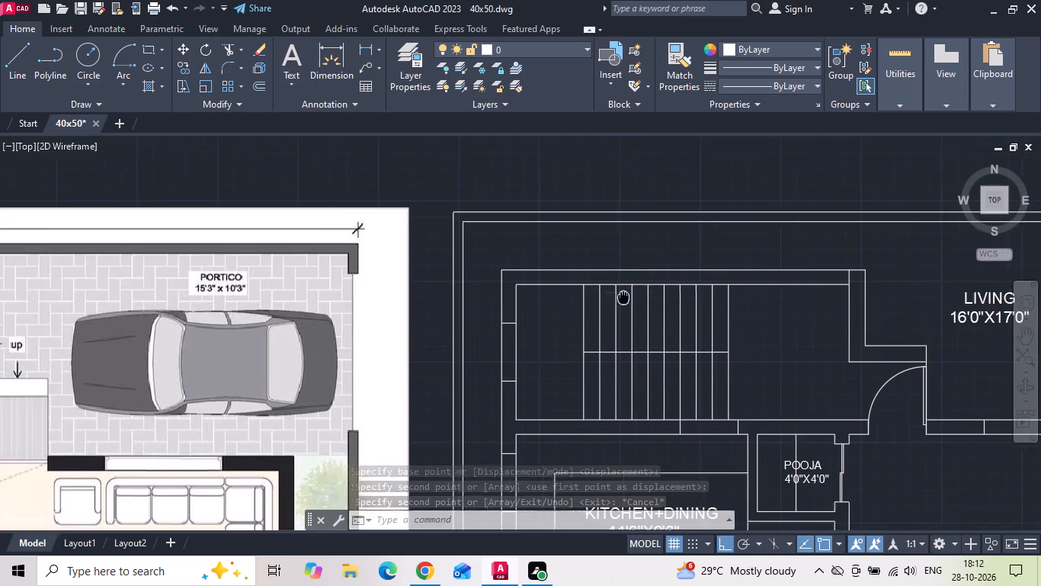
middle_drag(616, 298, 563, 307)
double_click(898, 327)
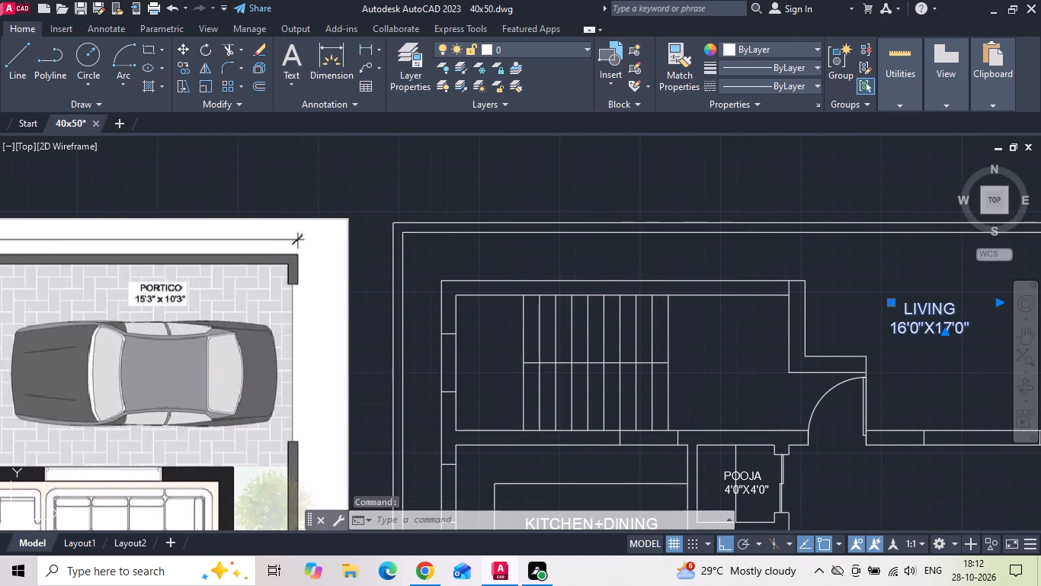
click(906, 328)
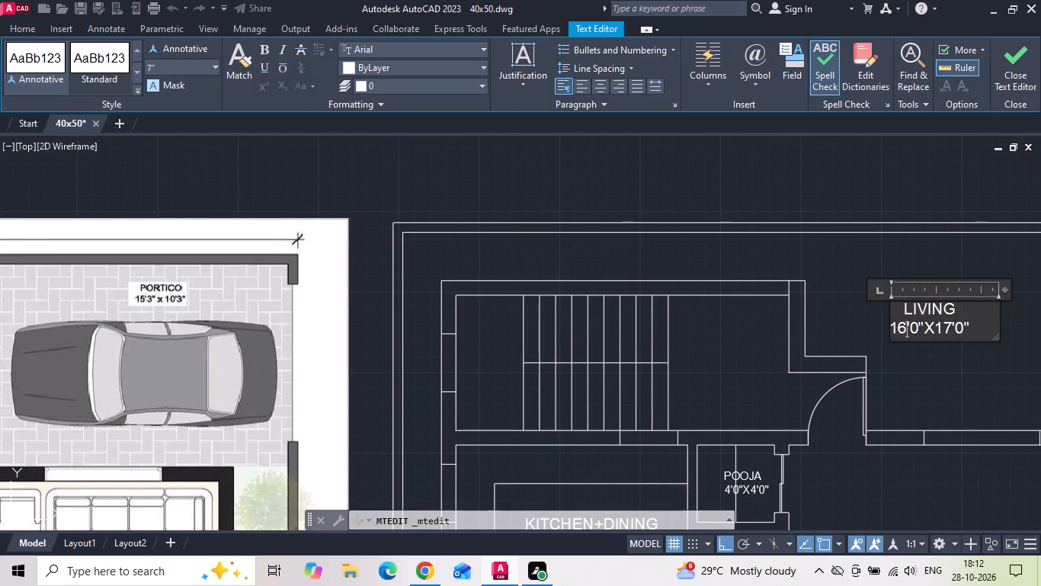
key(BackSpace)
key(5)
click(918, 335)
key(backslash)
key(BackSpace)
key(BackSpace)
key(3)
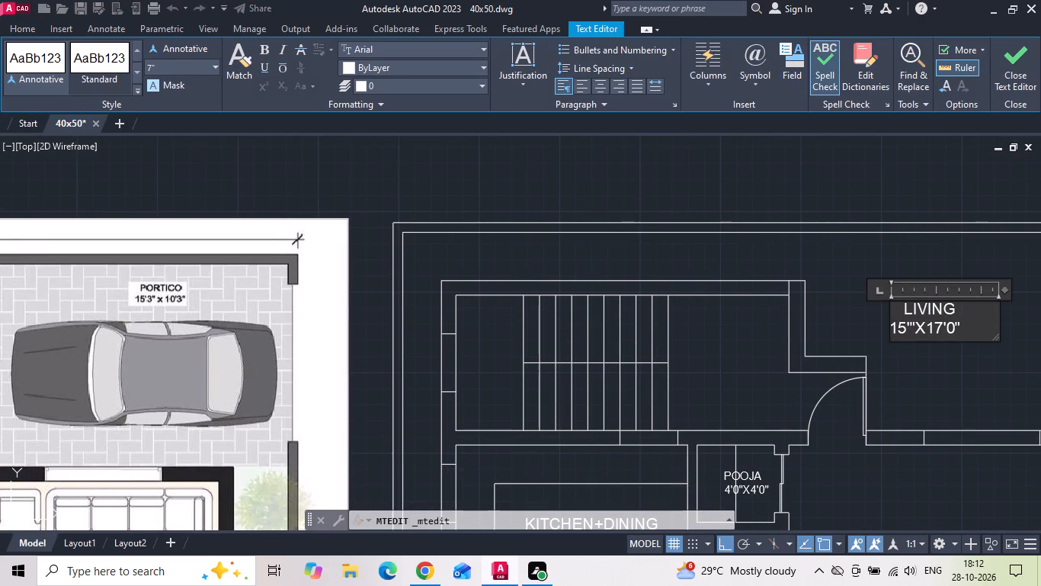
click(948, 332)
key(backslash)
key(BackSpace)
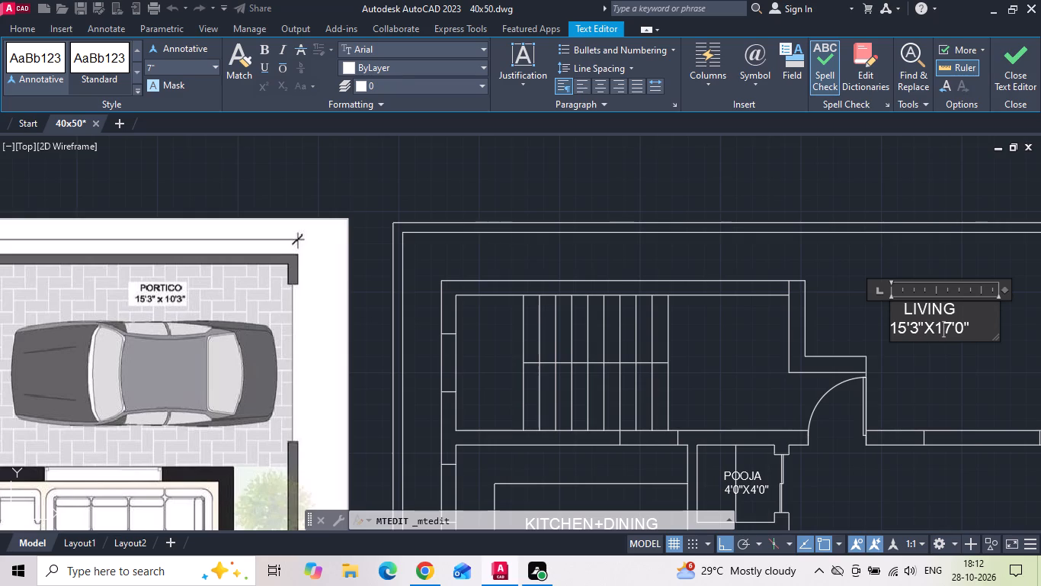
click(948, 332)
click(948, 332)
click(949, 327)
key(BackSpace)
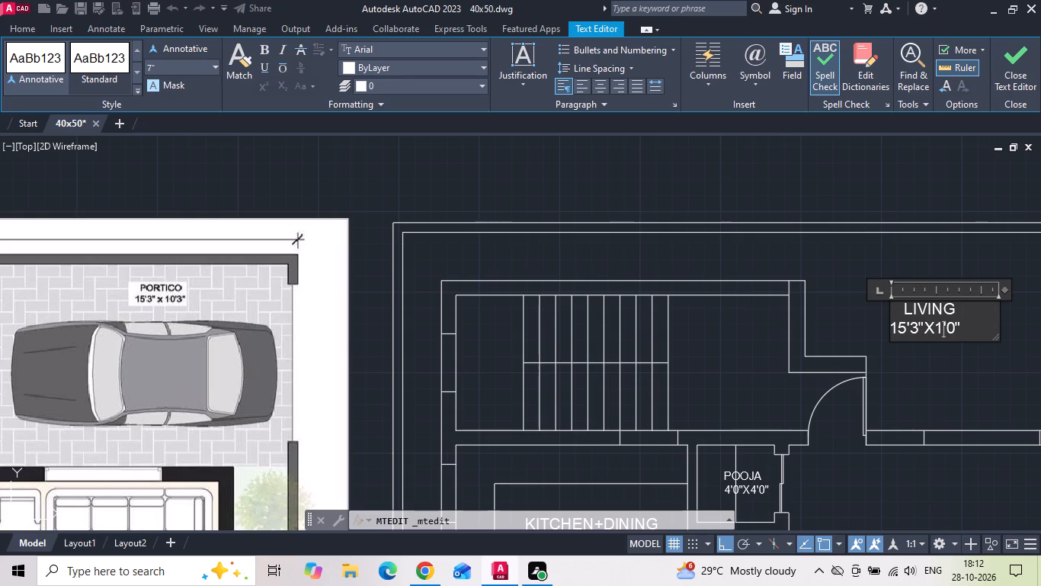
key(0)
click(962, 330)
key(BackSpace)
key(3)
Replace the name LIVING in the copied label with PORTICO and finish the text edit.
drag(964, 319, 829, 317)
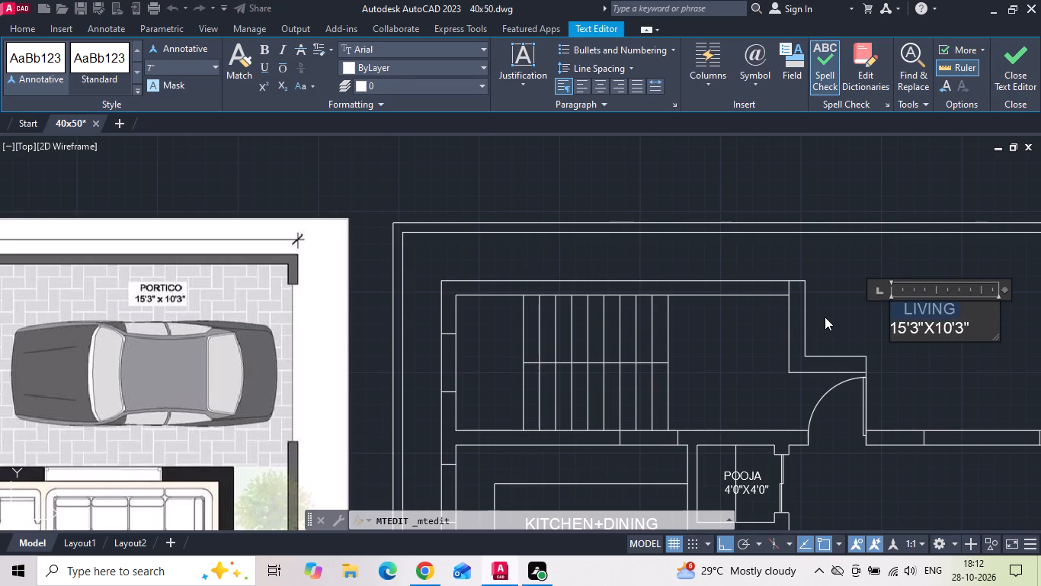
key(BackSpace)
text(PORTICO)
key(Return)
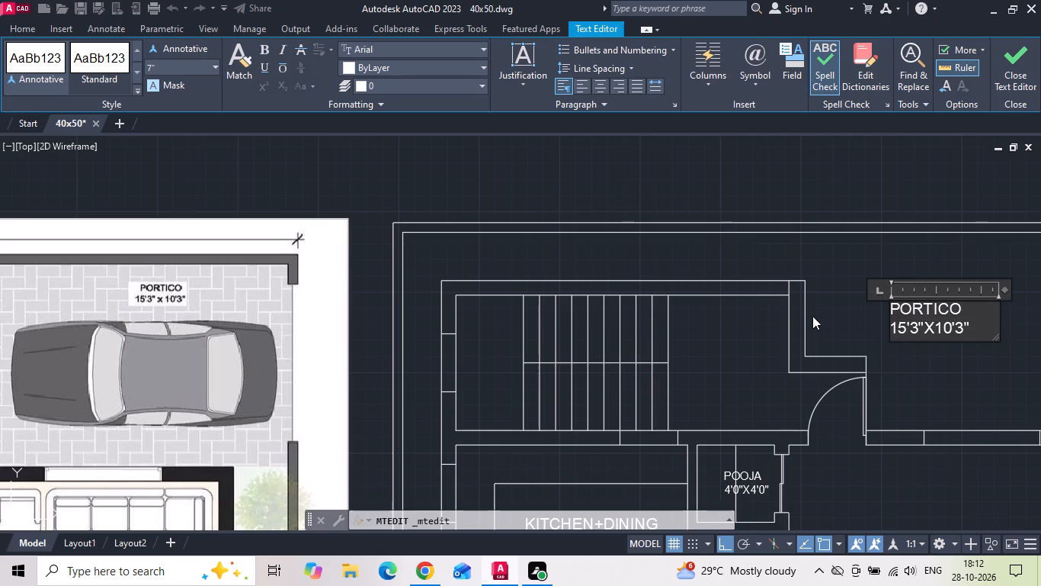
click(815, 294)
Move the PORTICO label up close to the plot's upper boundary wall and slightly toward the right-hand boundary.
scroll(816, 293, down, 1)
click(873, 312)
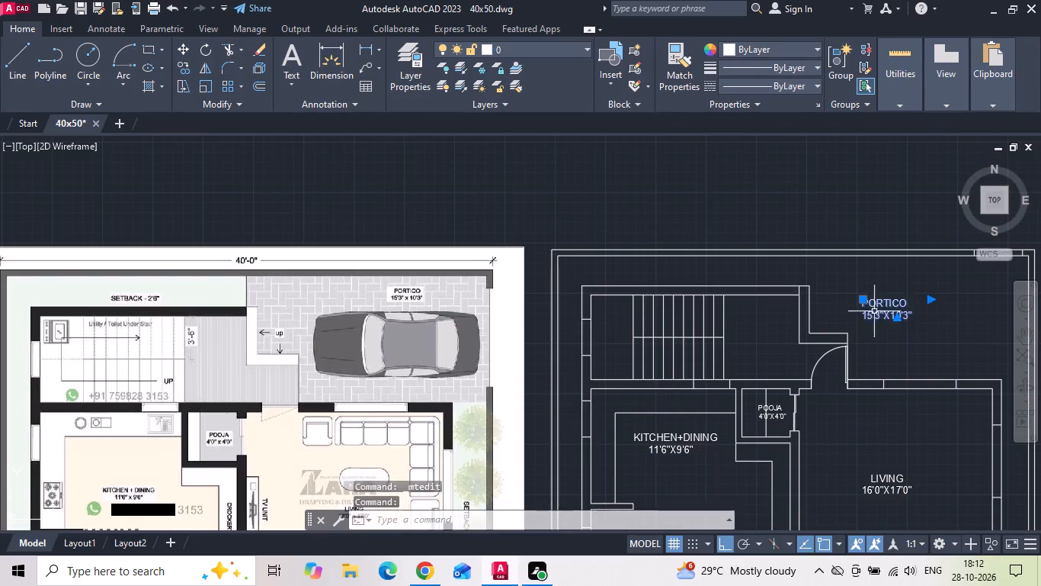
middle_drag(875, 311, 524, 311)
right_click(545, 286)
click(579, 272)
scroll(553, 330, up, 1)
click(558, 347)
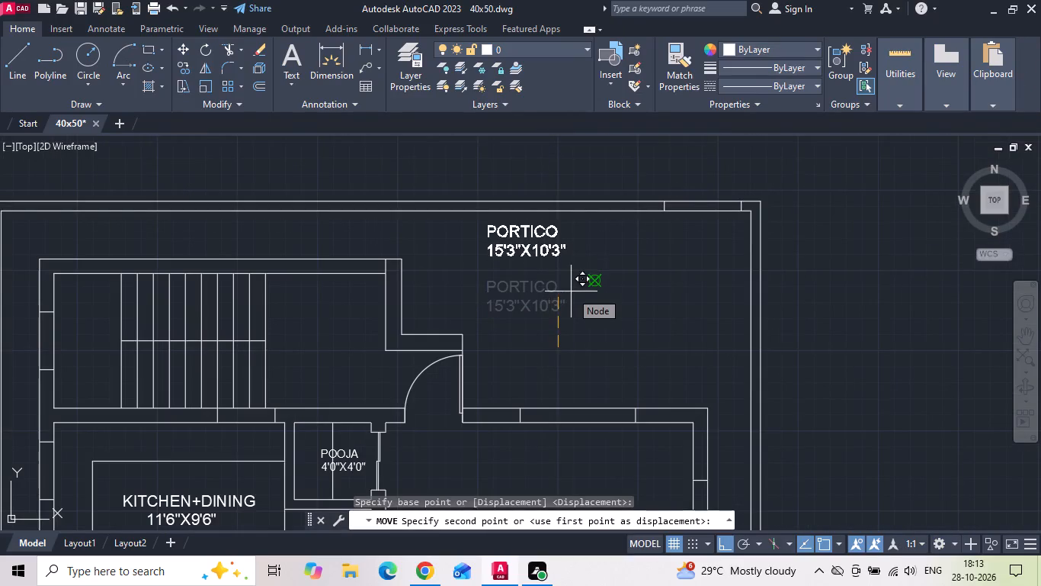
click(571, 291)
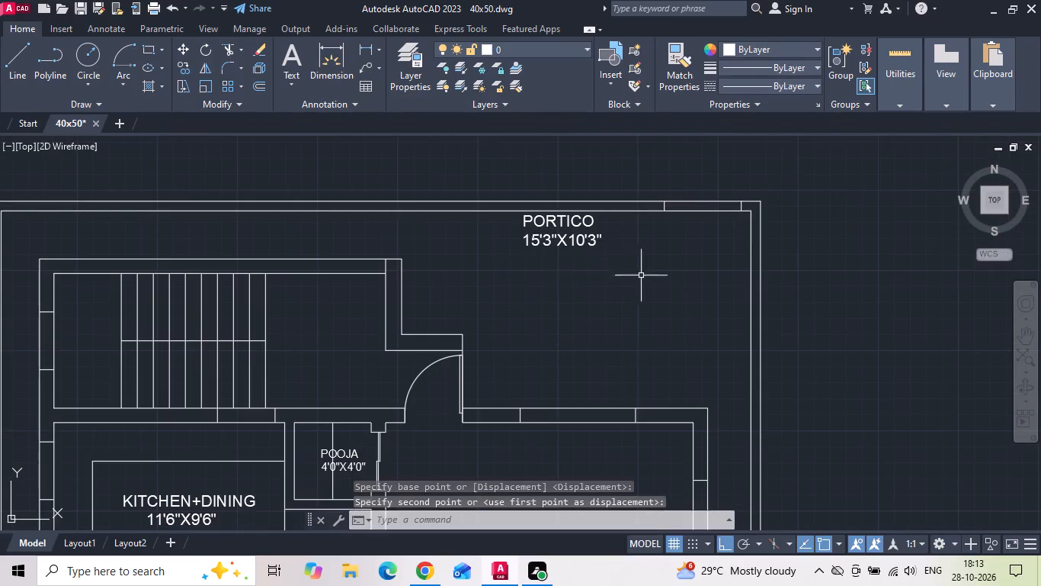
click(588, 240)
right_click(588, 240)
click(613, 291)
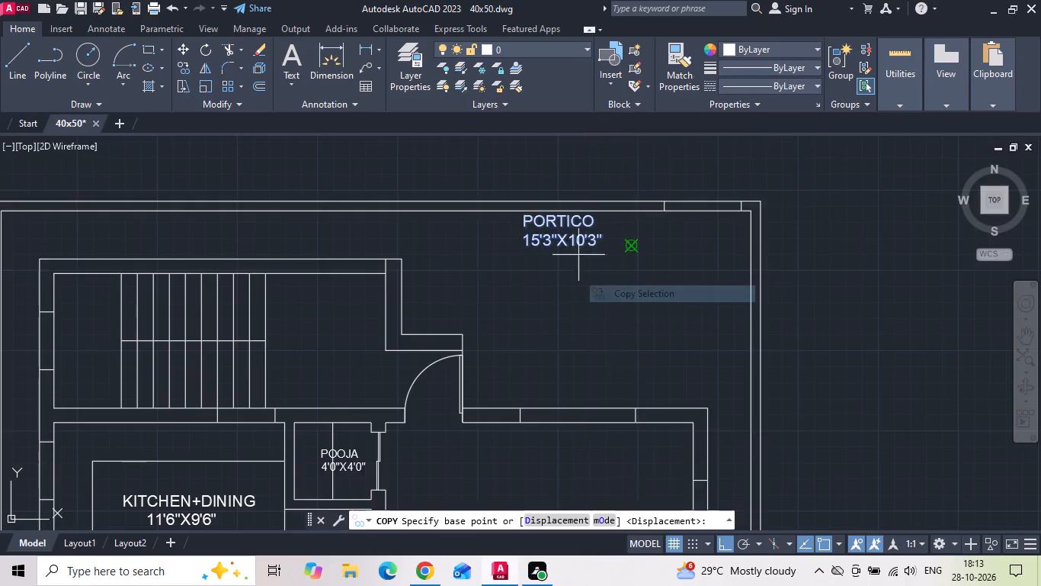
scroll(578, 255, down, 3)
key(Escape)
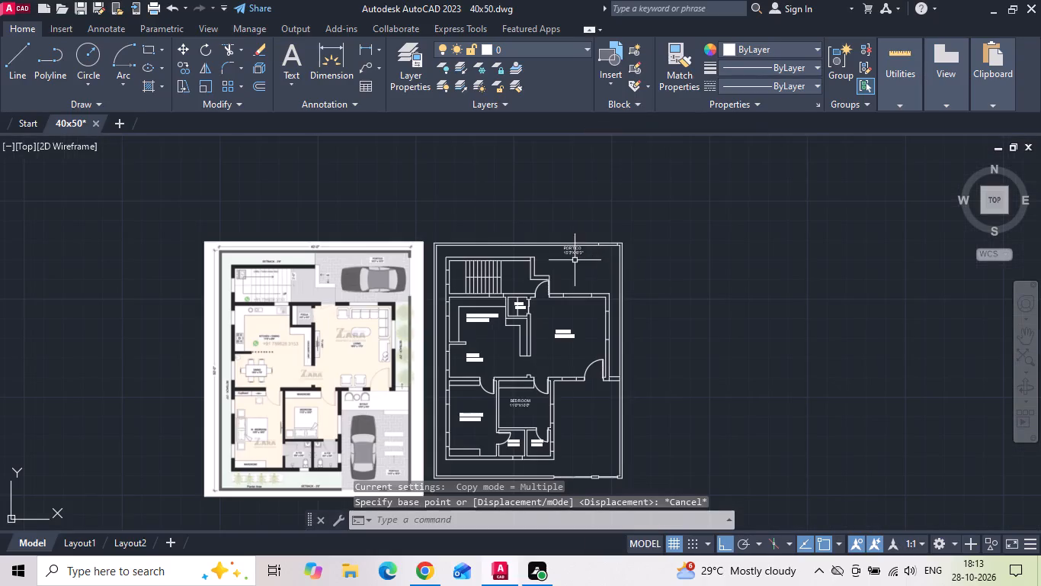
Offset the outer wall line below the living room window 4' downward to mark the sitout edge shown in the reference image.
scroll(573, 401, up, 1)
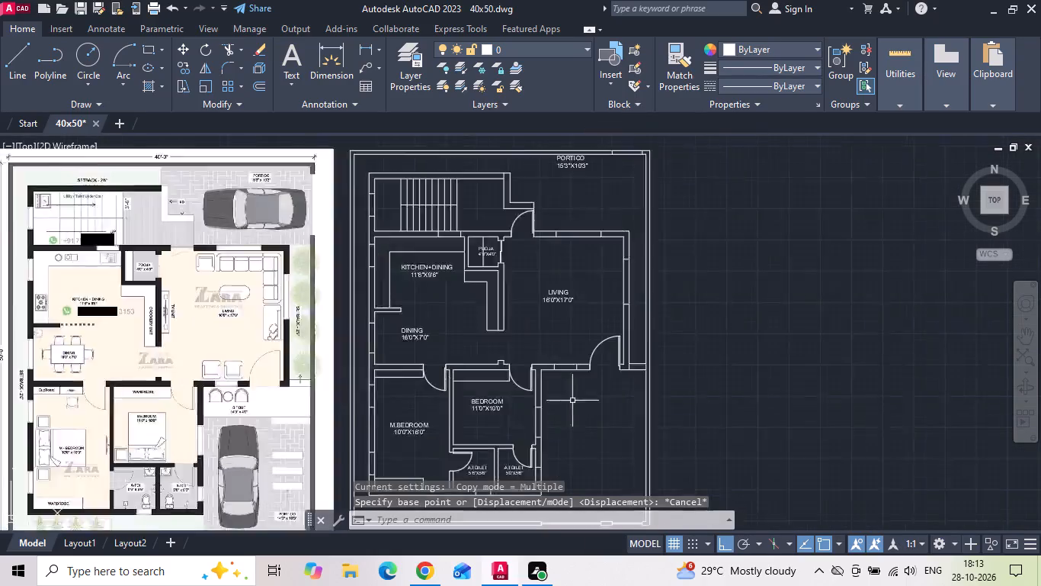
scroll(572, 400, up, 1)
scroll(561, 302, down, 1)
scroll(277, 375, up, 2)
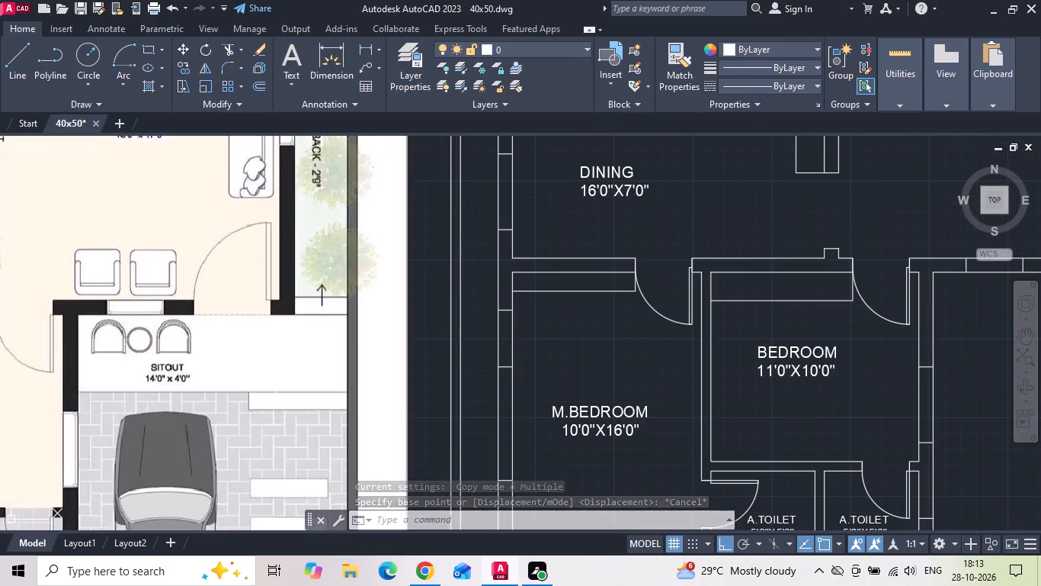
text(O)
key(space)
text(4')
key(Return)
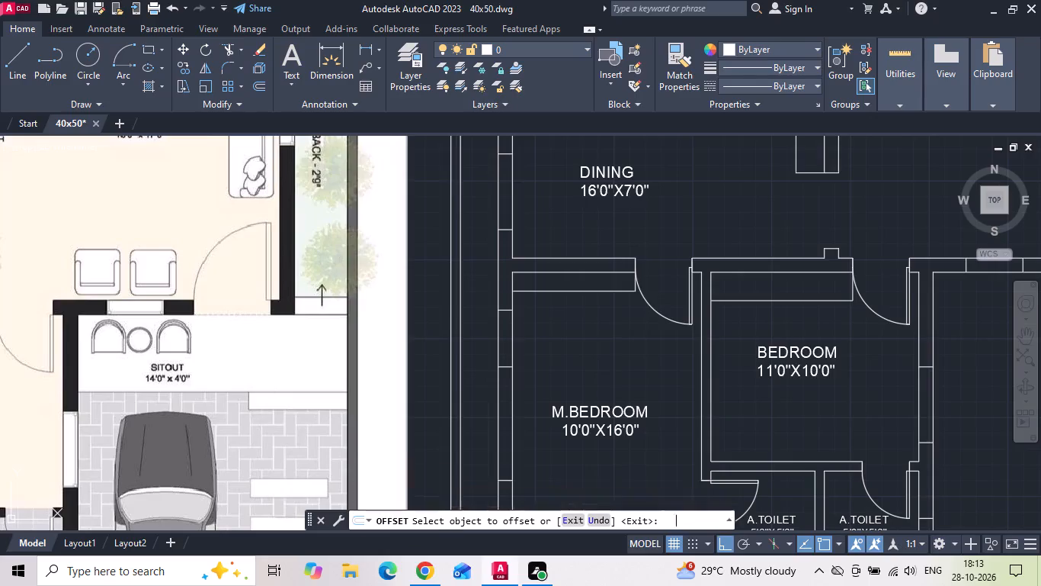
scroll(467, 336, down, 1)
middle_drag(471, 336, 321, 314)
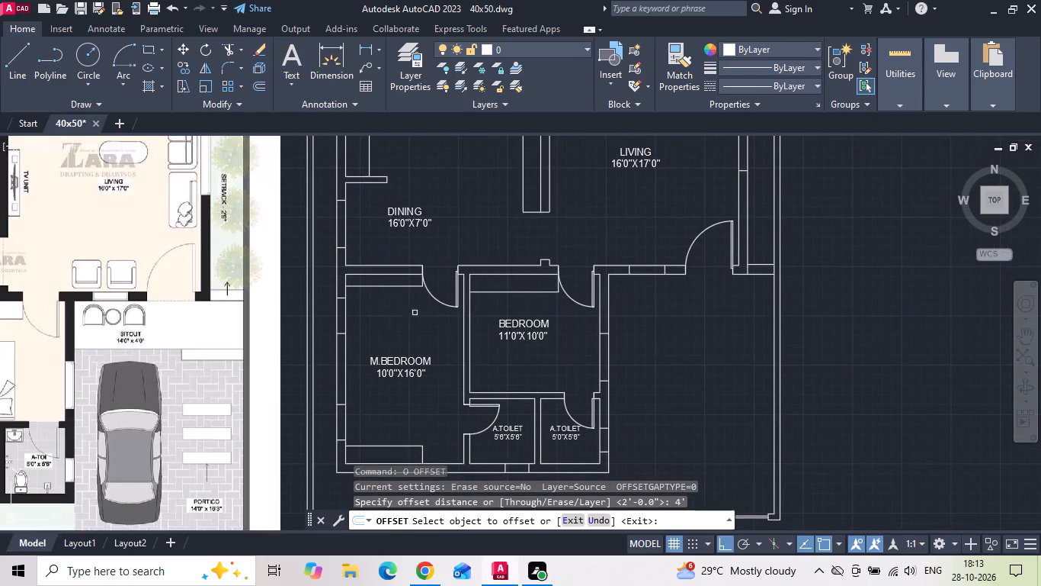
click(654, 276)
click(654, 324)
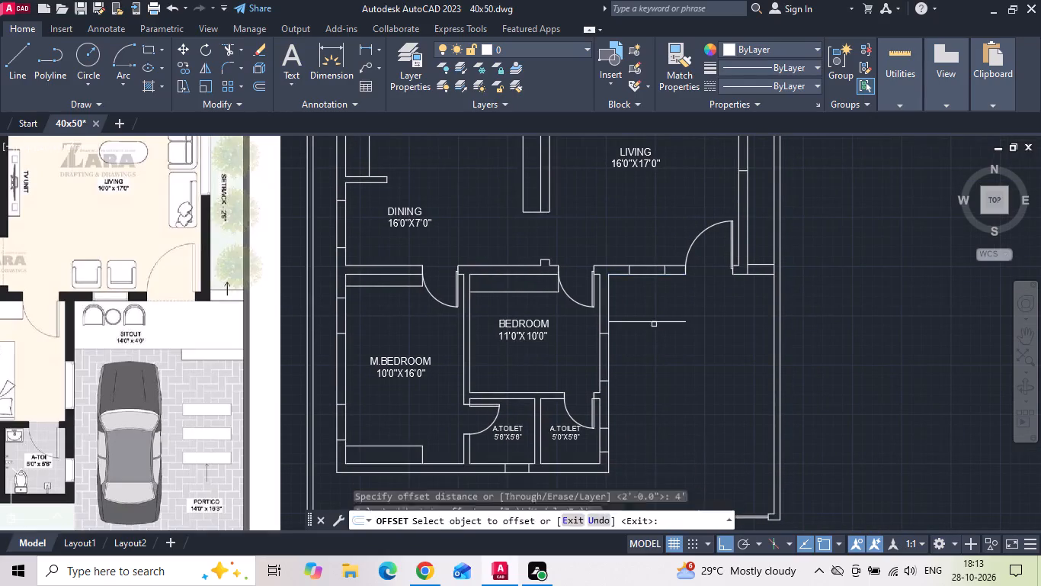
key(Escape)
Extend the offset sitout line to the plot's right-hand boundary wall.
text(EX)
key(space)
drag(649, 339, 649, 300)
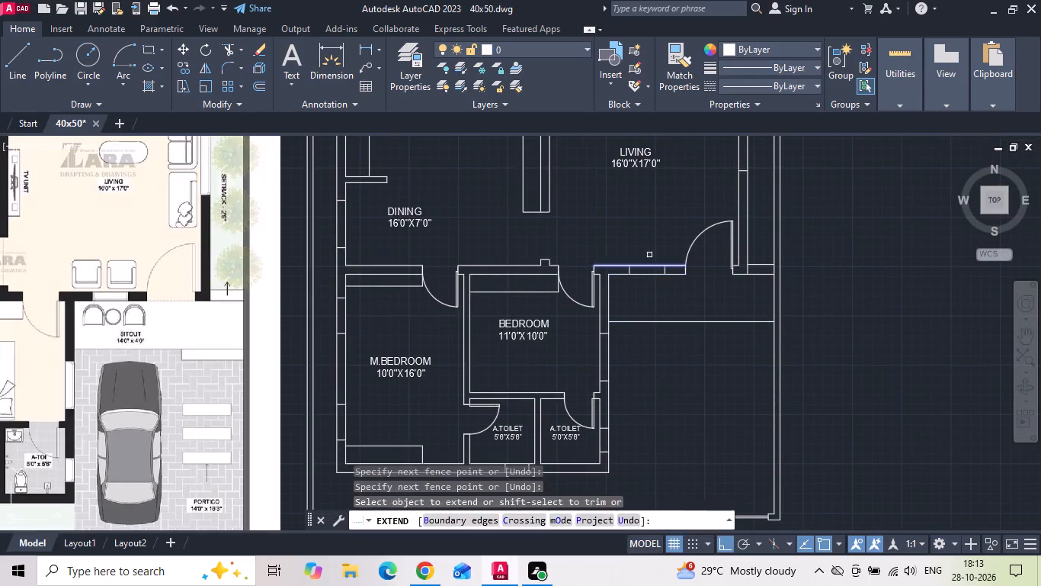
key(Escape)
Copy the LIVING room label down into the sitout strip below the living room window.
click(641, 163)
right_click(641, 163)
click(688, 296)
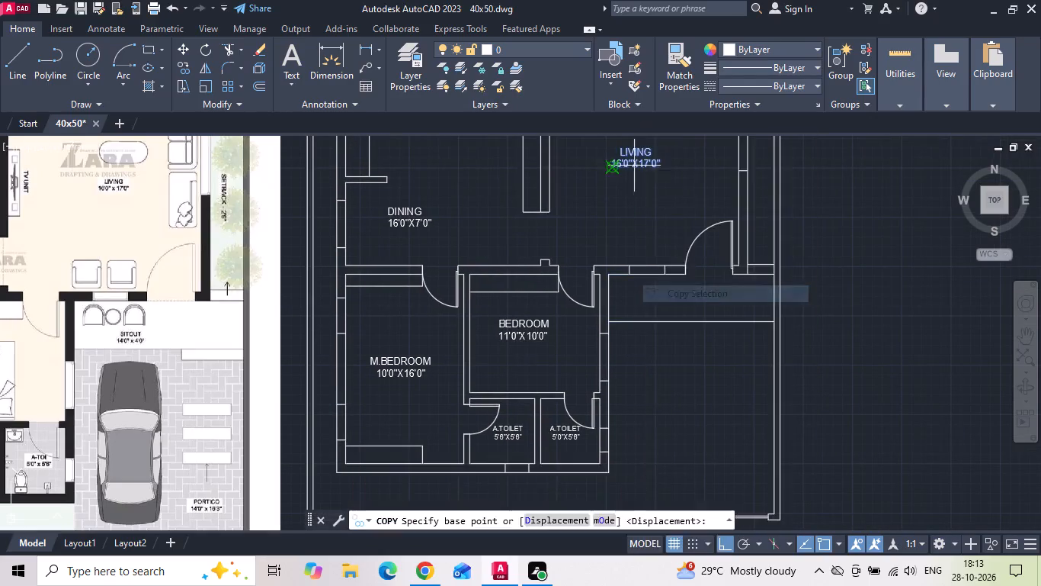
drag(629, 153, 642, 204)
scroll(674, 304, up, 2)
click(677, 263)
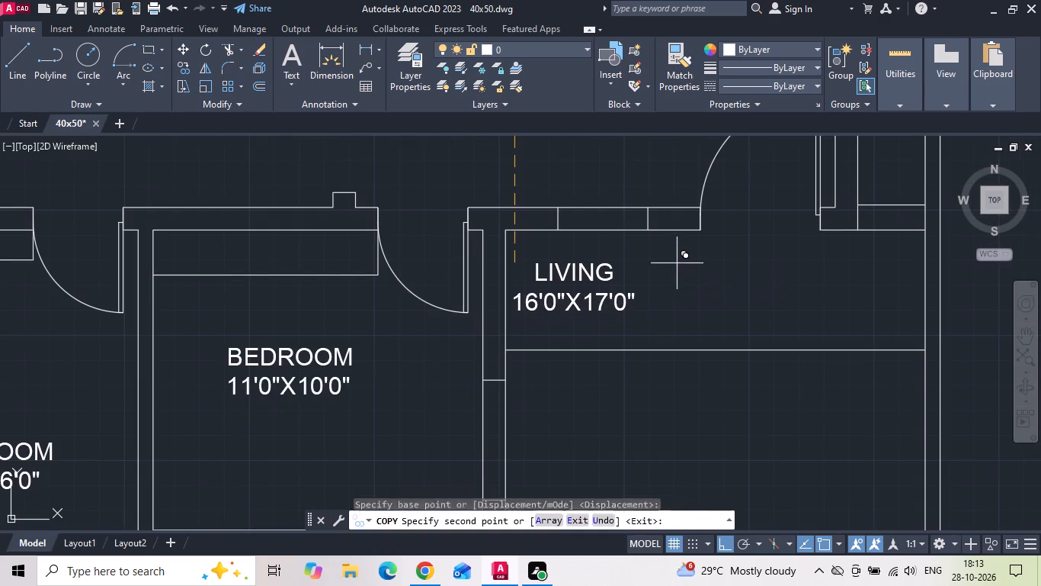
key(Escape)
Move the copied label horizontally a little away from the bedroom wall within the sitout.
click(629, 307)
right_click(598, 267)
click(598, 267)
click(588, 281)
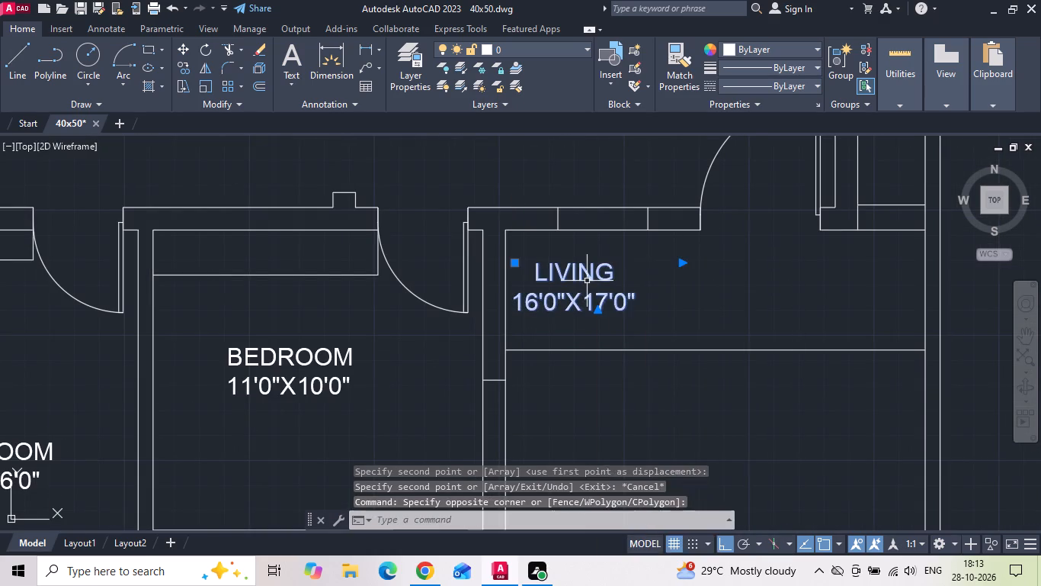
right_click(587, 281)
click(625, 274)
click(619, 415)
click(658, 416)
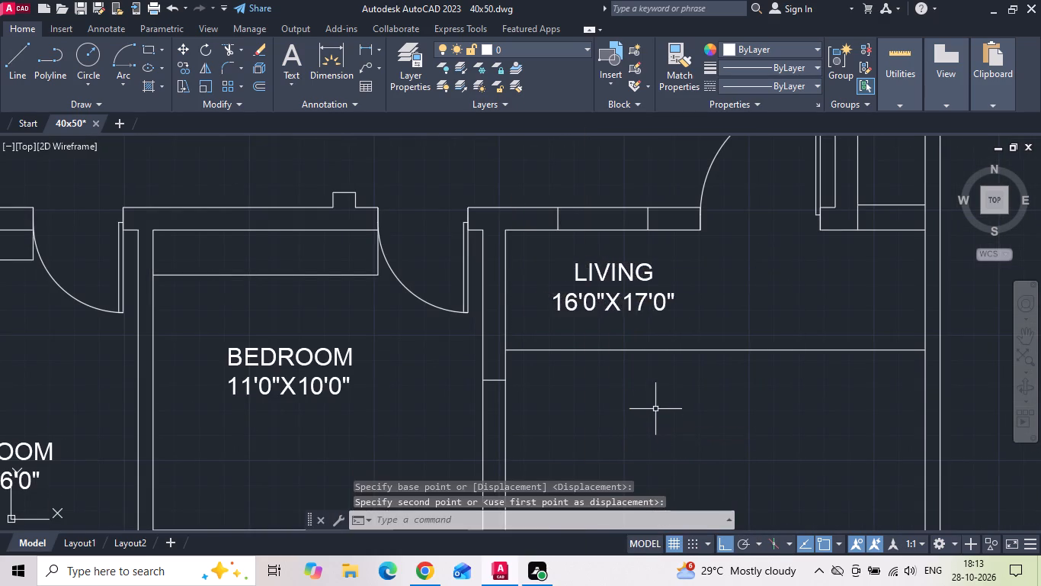
Change the size line of the copied LIVING label in the sitout strip to 14'0"X4'0".
scroll(655, 409, down, 2)
scroll(113, 405, up, 2)
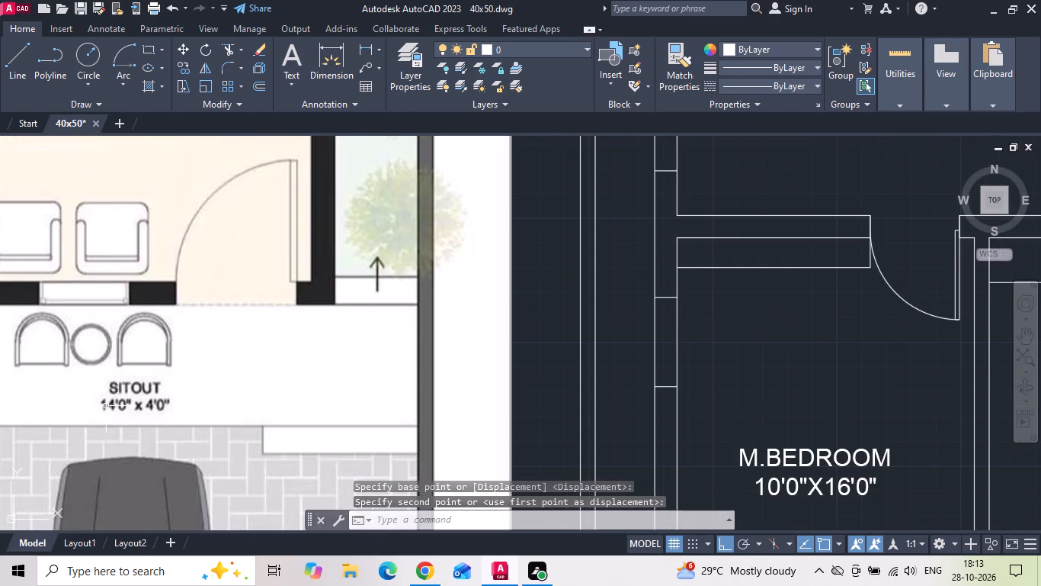
scroll(104, 406, down, 1)
middle_drag(908, 369, 561, 373)
scroll(581, 355, up, 2)
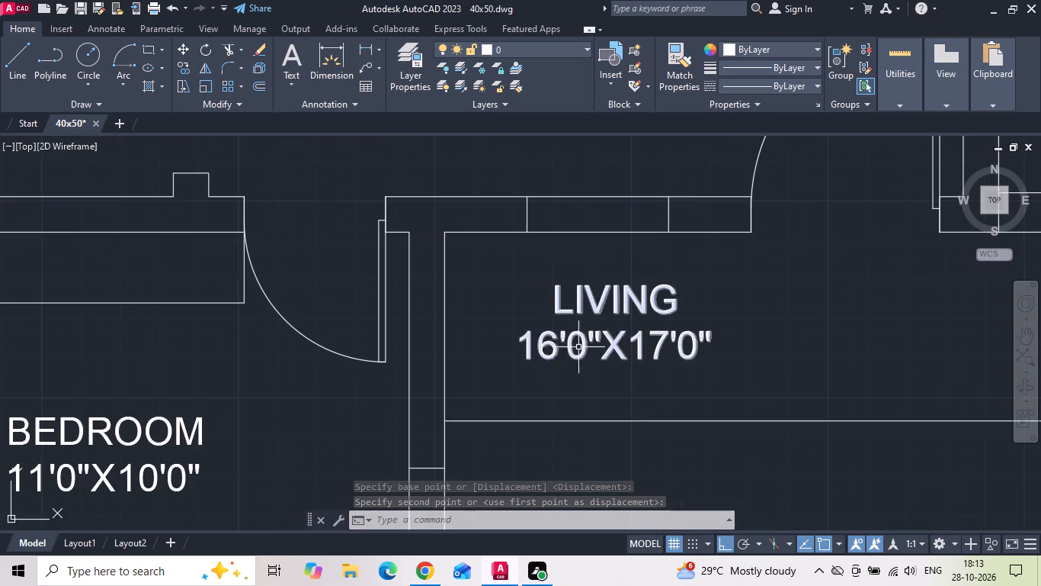
double_click(555, 350)
key(BackSpace)
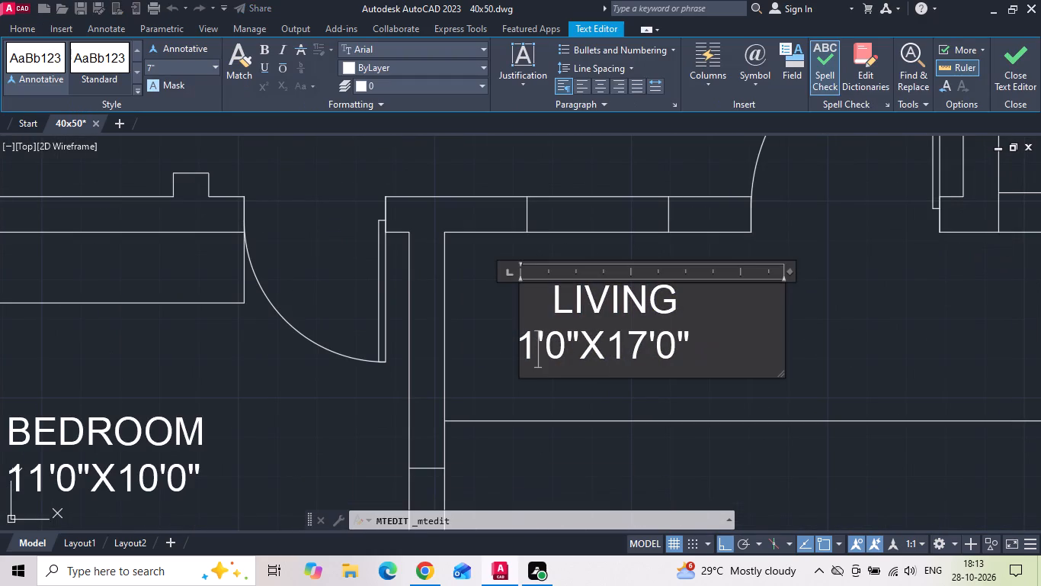
key(4)
click(665, 351)
key(BackSpace)
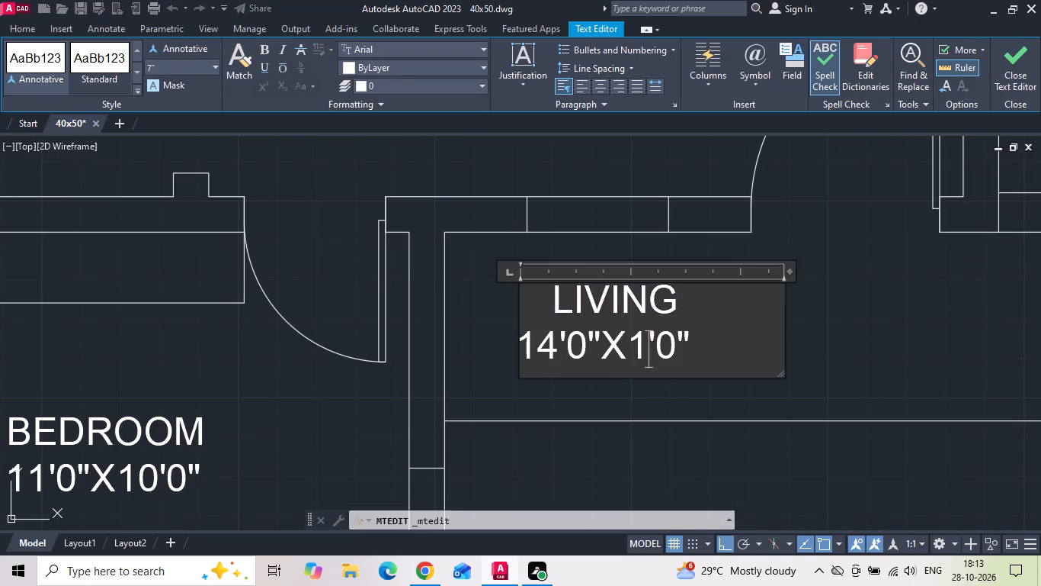
key(BackSpace)
key(4)
Rename the copied label's heading to SITOUT and indent it by one space above its size line.
drag(695, 307, 286, 321)
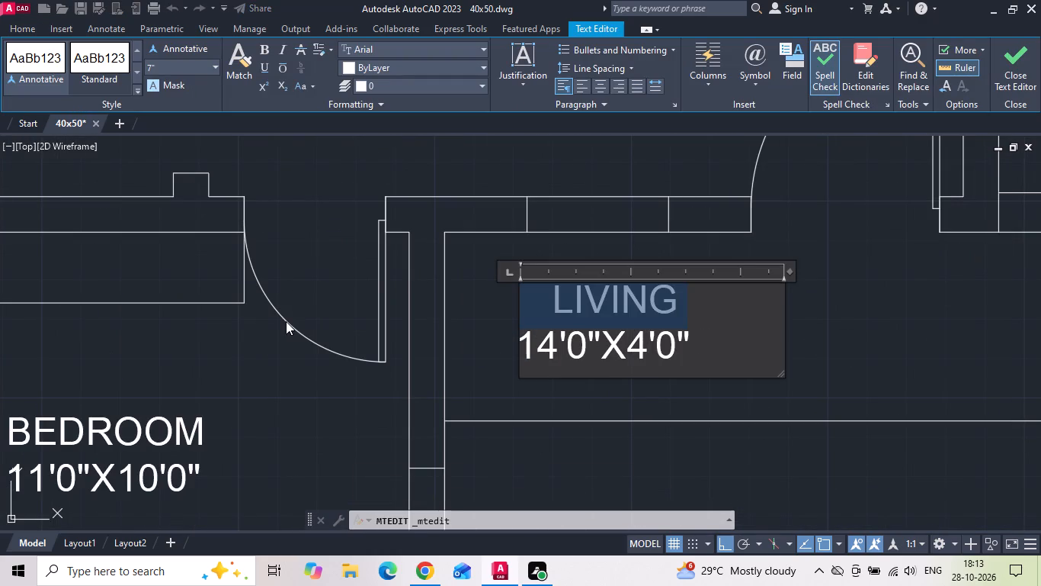
key(BackSpace)
text(SIT)
text(OUT)
key(Return)
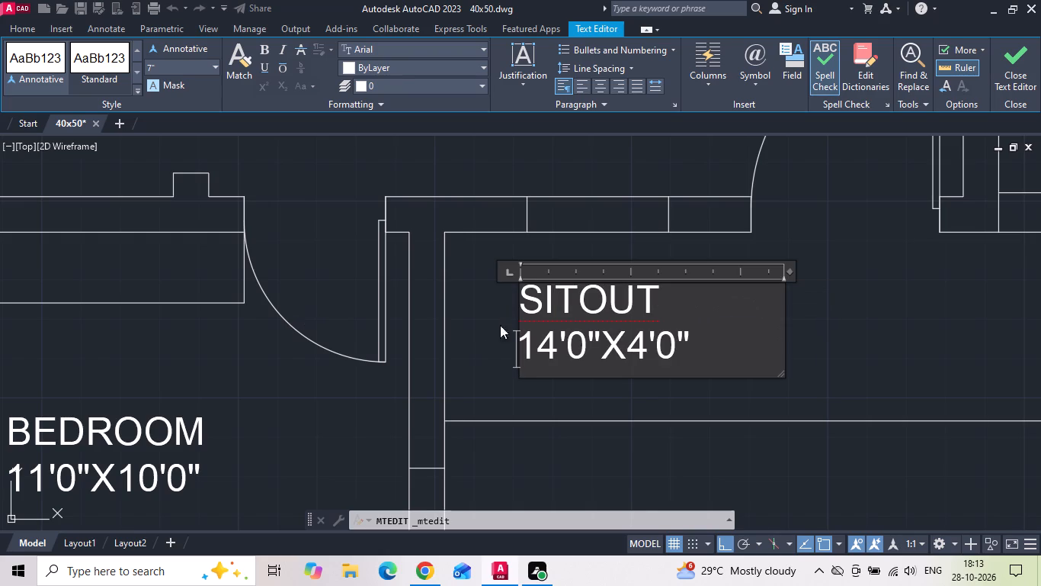
click(521, 289)
key(space)
click(480, 336)
scroll(594, 283, down, 4)
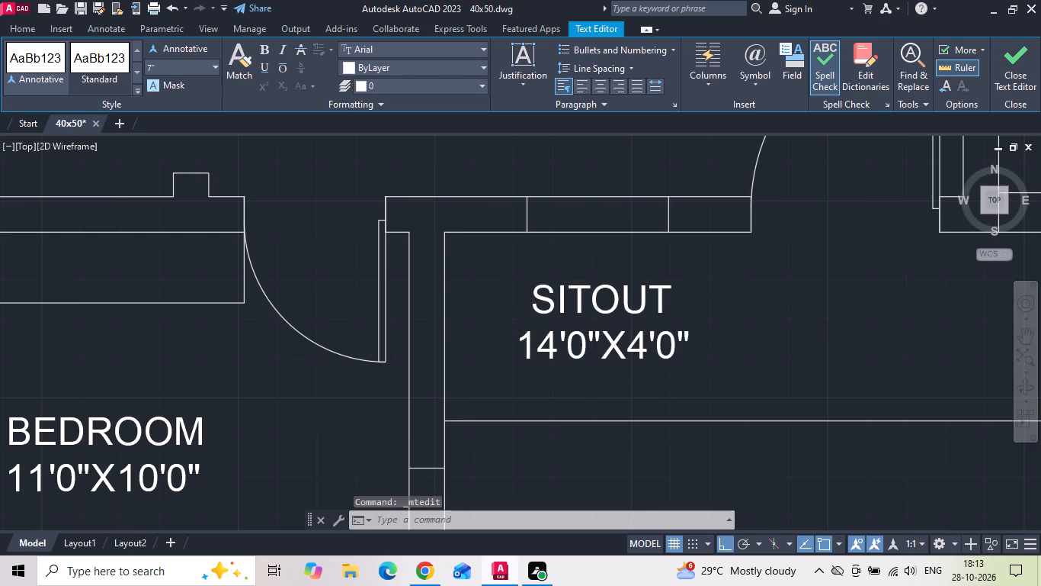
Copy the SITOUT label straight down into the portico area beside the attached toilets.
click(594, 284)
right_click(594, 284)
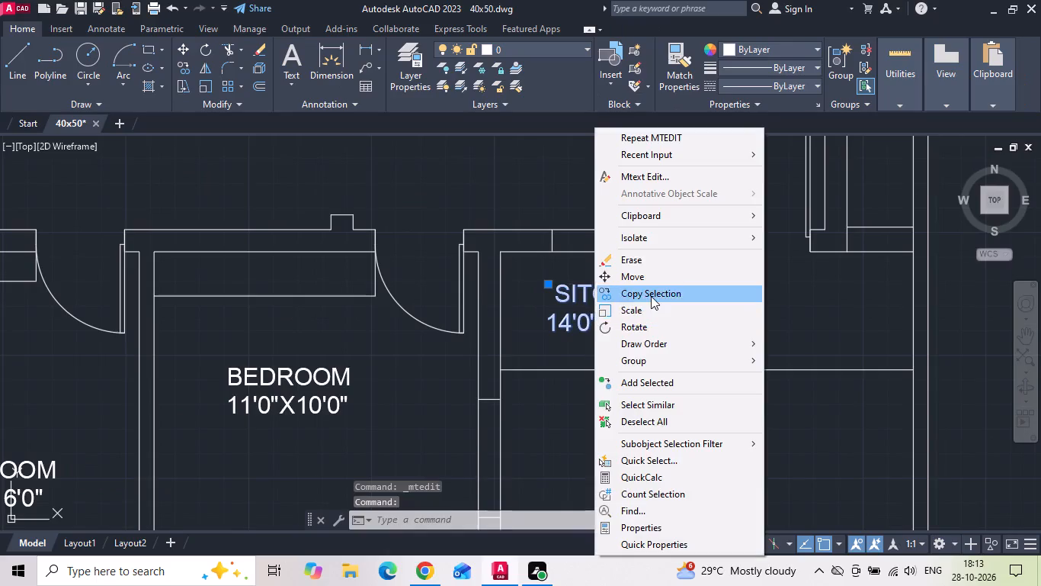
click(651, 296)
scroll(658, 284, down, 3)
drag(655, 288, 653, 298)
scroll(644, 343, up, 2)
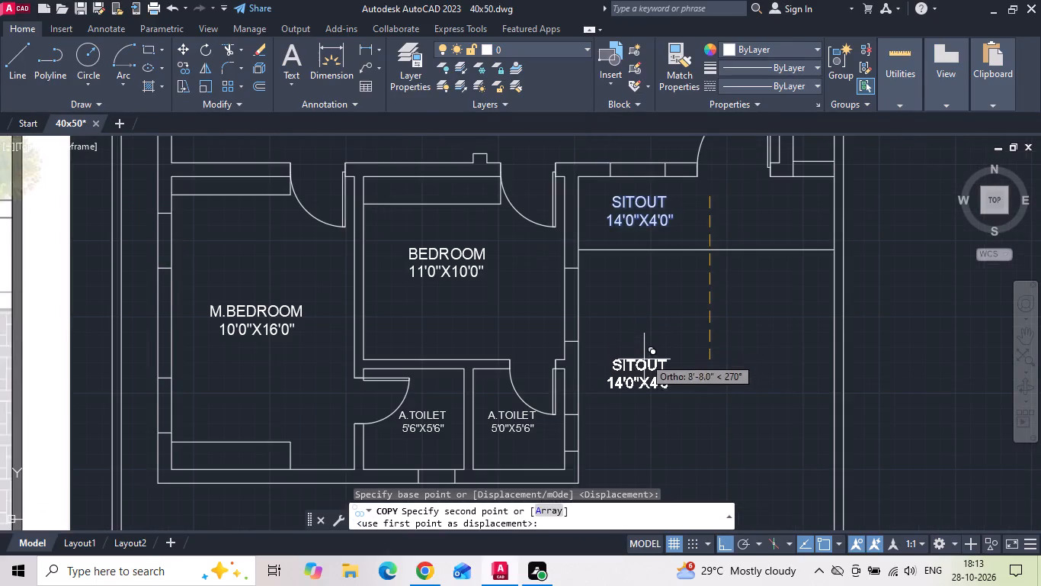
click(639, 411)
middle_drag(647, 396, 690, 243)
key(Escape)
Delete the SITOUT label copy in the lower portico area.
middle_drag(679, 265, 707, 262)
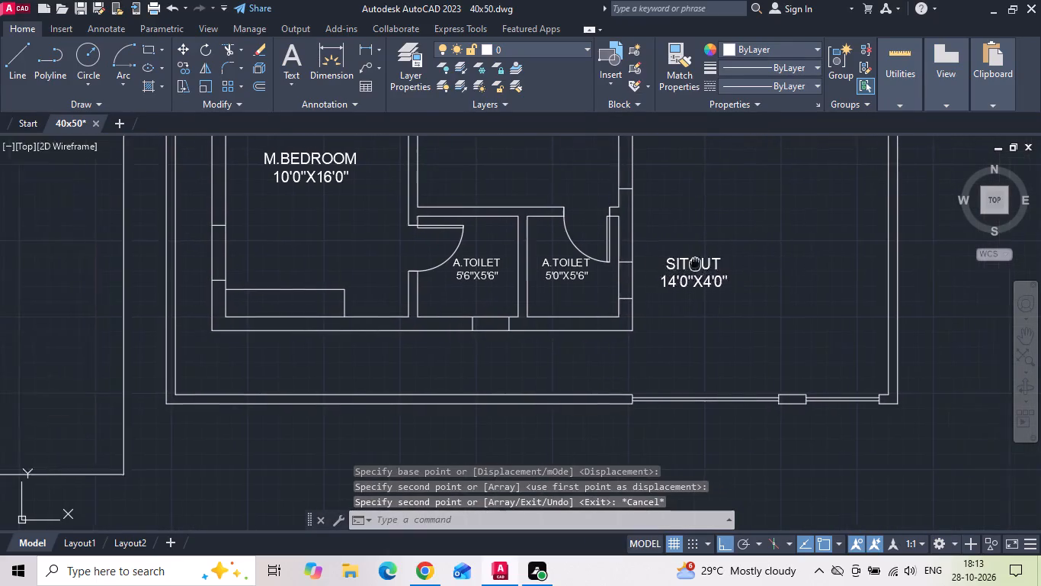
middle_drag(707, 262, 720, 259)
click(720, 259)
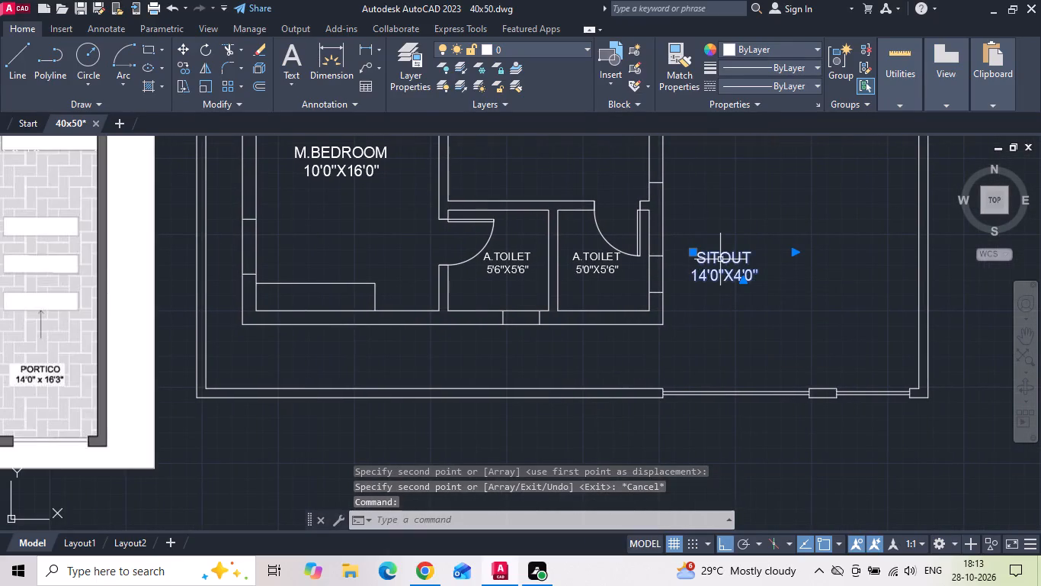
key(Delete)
Copy the PORTICO label from the top of the plan down into the lower portico area.
scroll(703, 302, down, 3)
middle_drag(704, 243, 686, 336)
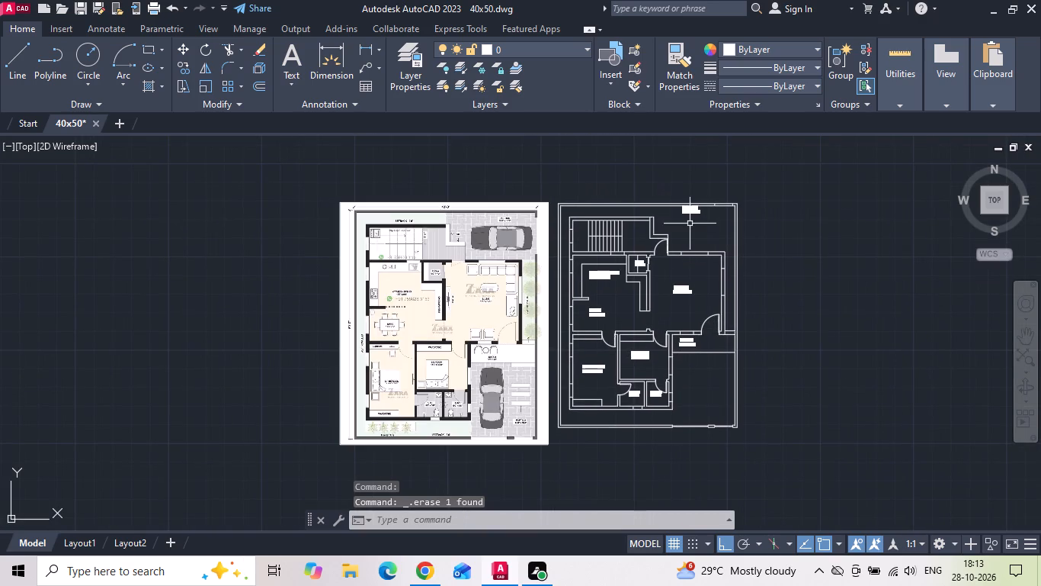
click(690, 211)
right_click(690, 211)
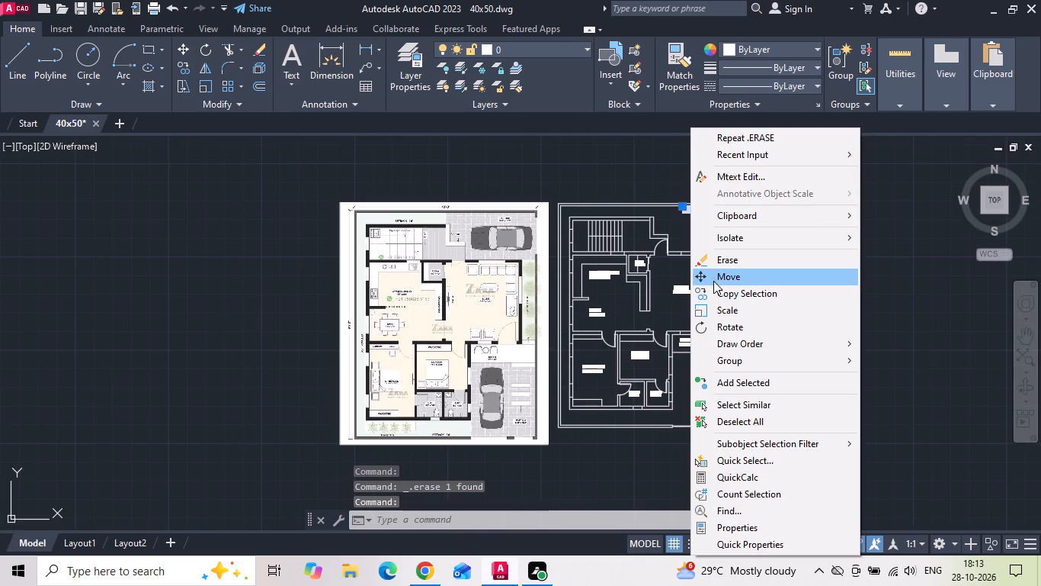
click(714, 289)
drag(701, 218, 702, 240)
scroll(697, 384, up, 2)
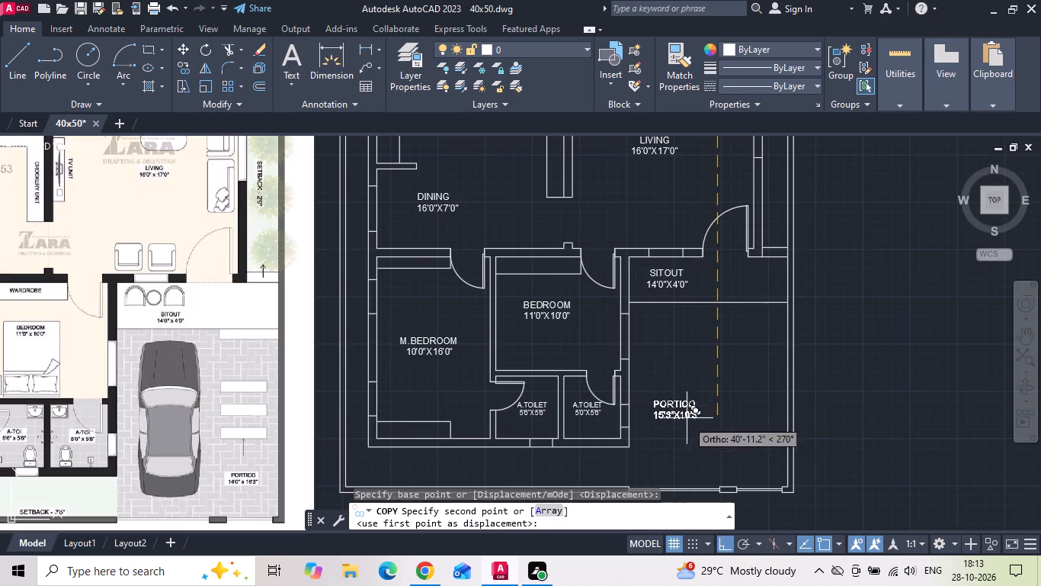
click(668, 449)
middle_drag(668, 449, 676, 372)
scroll(678, 373, up, 3)
key(Escape)
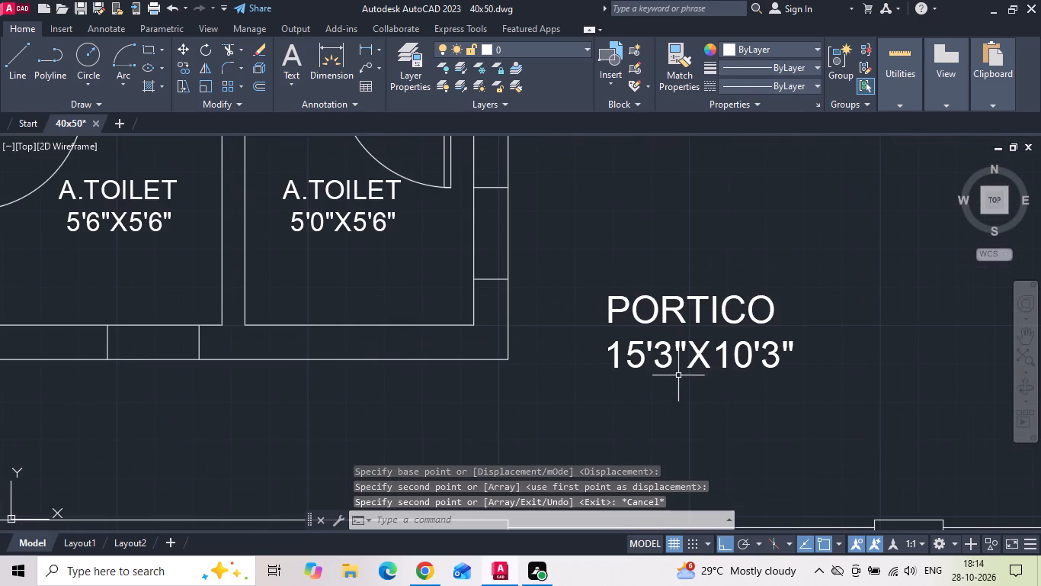
Change the size line of the copied PORTICO label to 14'0"X16'3".
double_click(669, 358)
scroll(668, 364, down, 2)
middle_drag(650, 379, 734, 369)
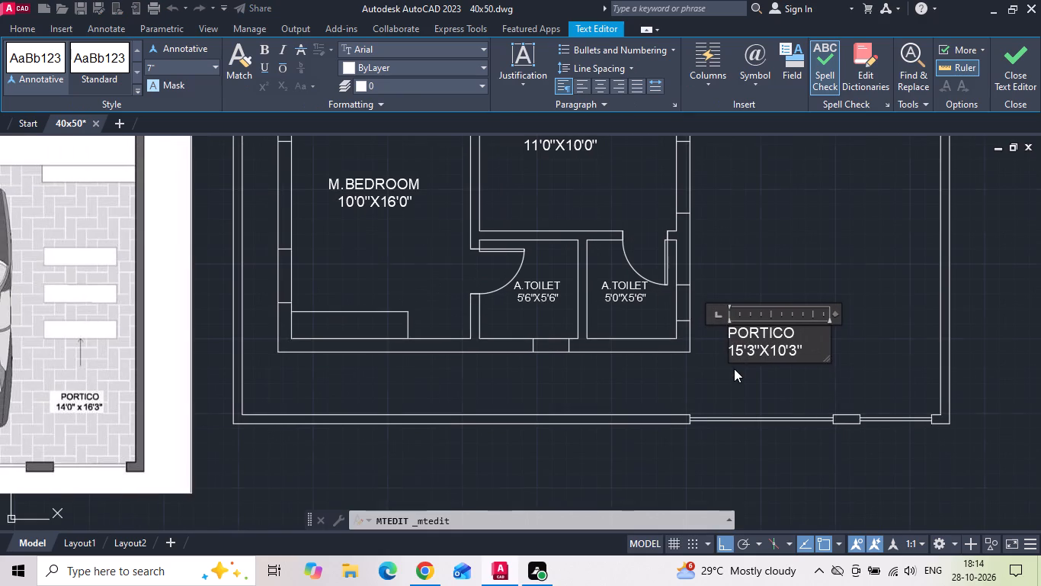
key(BackSpace)
key(0)
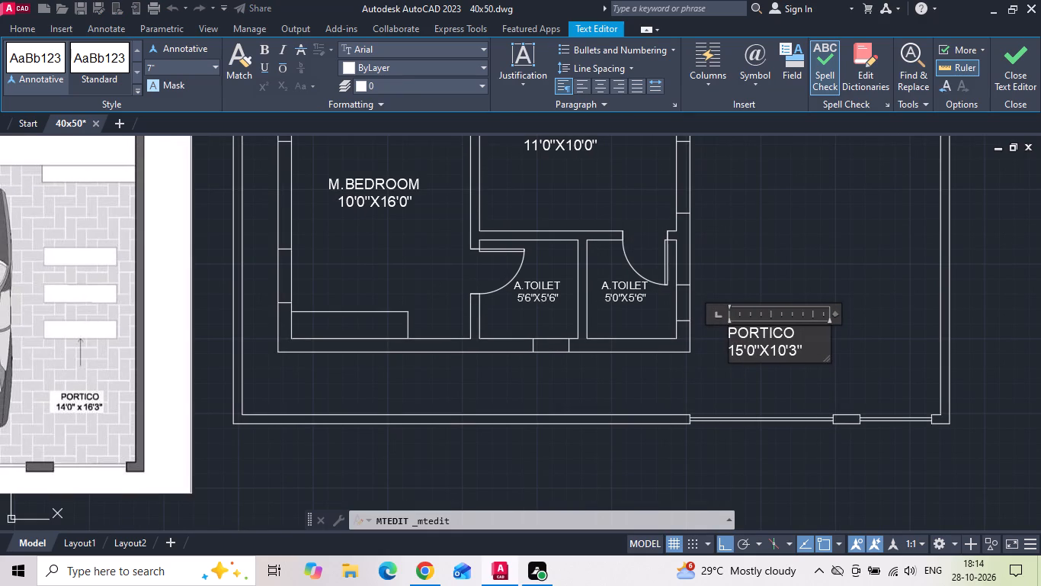
click(742, 351)
key(BackSpace)
key(4)
click(786, 357)
key(BackSpace)
key(6)
click(780, 269)
Move the lower PORTICO label horizontally toward the right-hand boundary wall and slightly upward, matching the reference image.
click(753, 366)
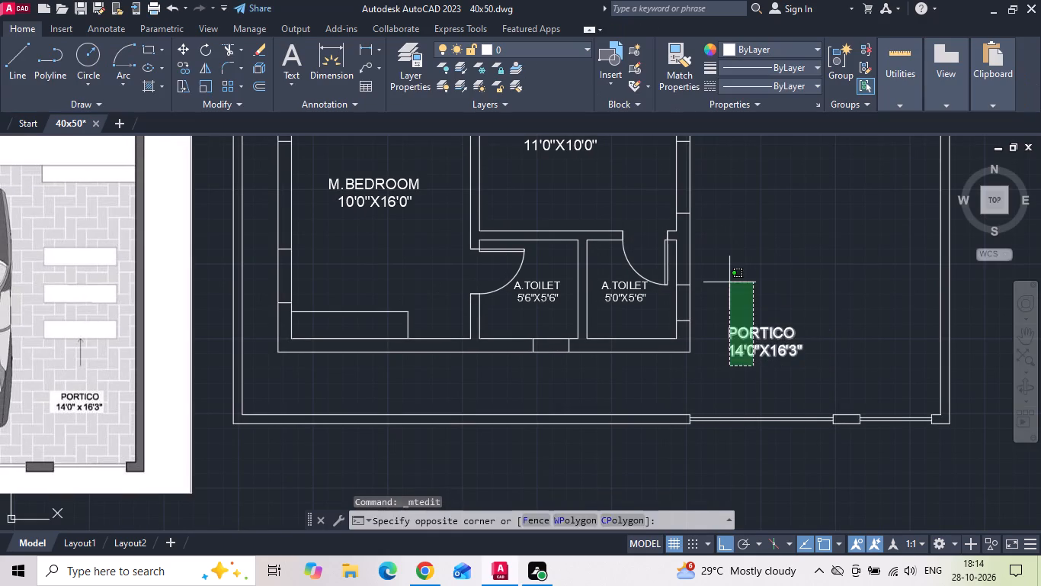
click(729, 281)
right_click(729, 281)
click(751, 282)
scroll(752, 287, down, 1)
click(757, 289)
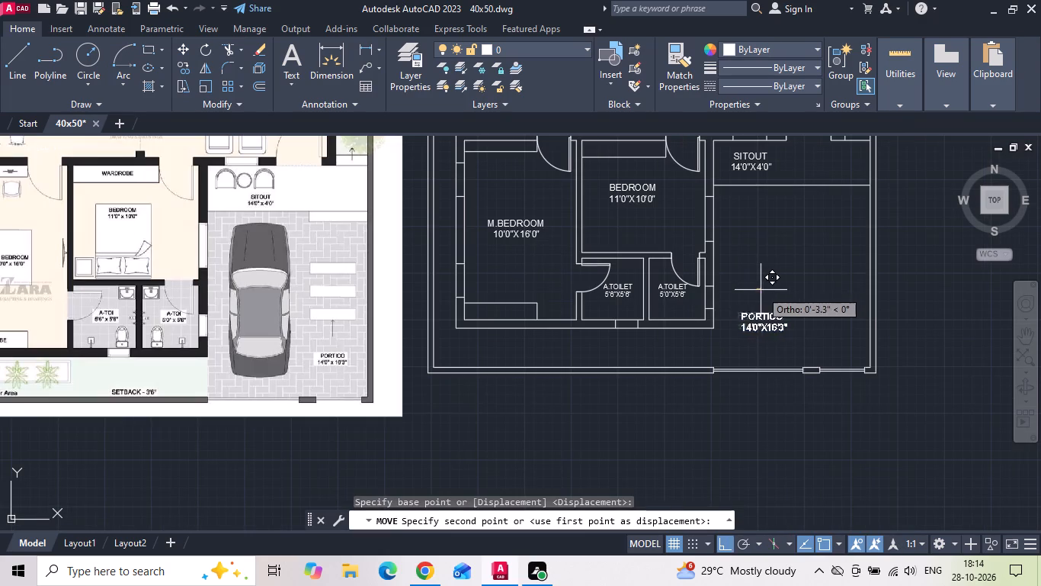
click(828, 279)
click(828, 316)
right_click(828, 316)
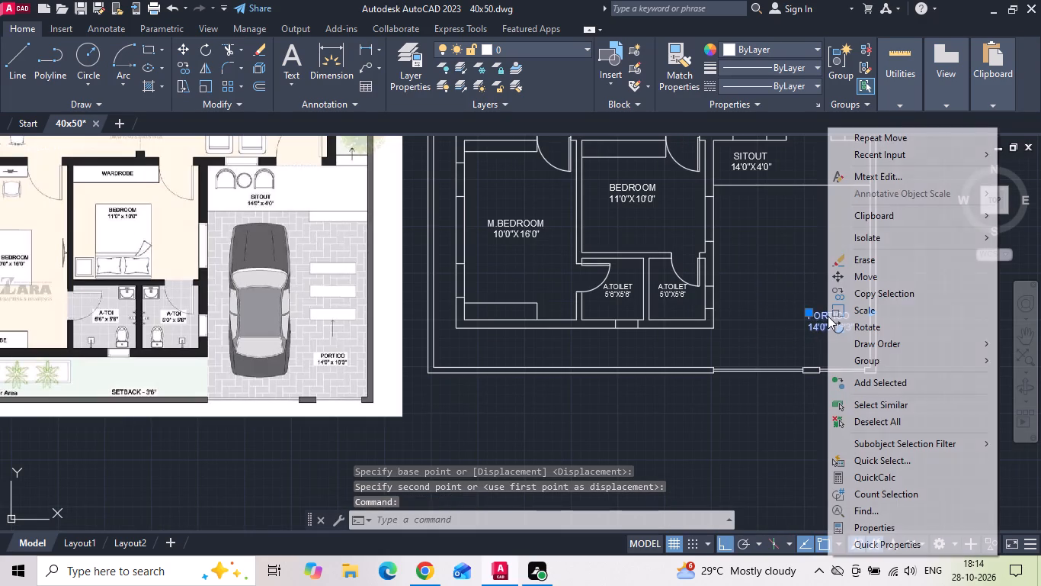
click(853, 281)
click(894, 316)
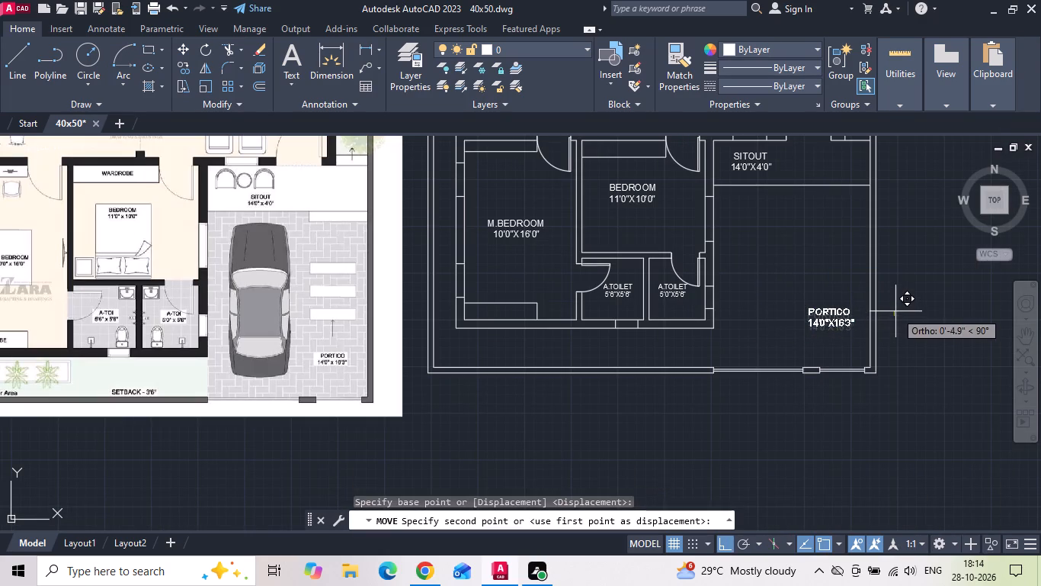
click(895, 311)
key(Escape)
Offset the sitout edge line 10" downward into the portico.
text(O)
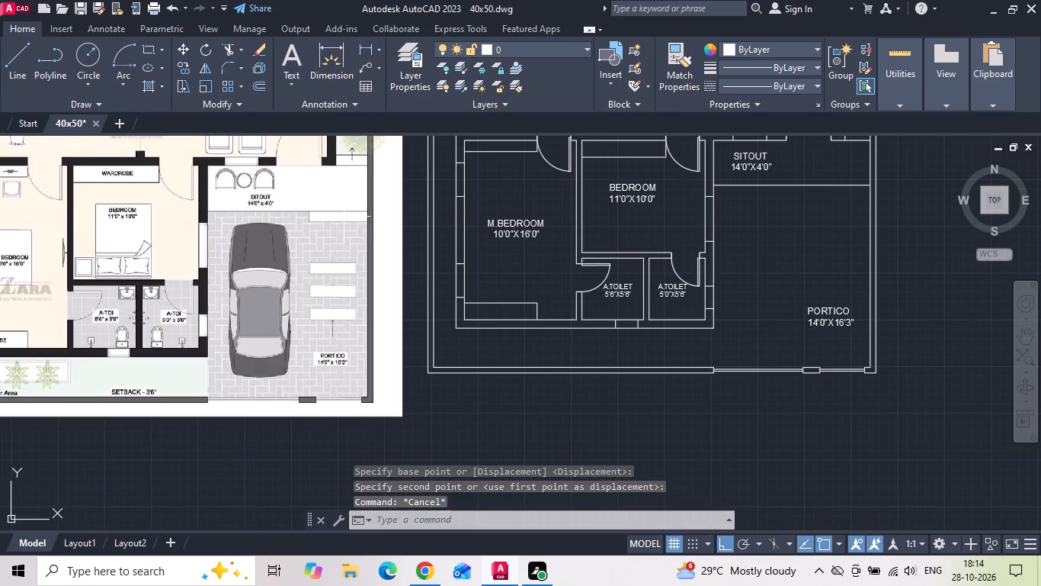
key(space)
key(1)
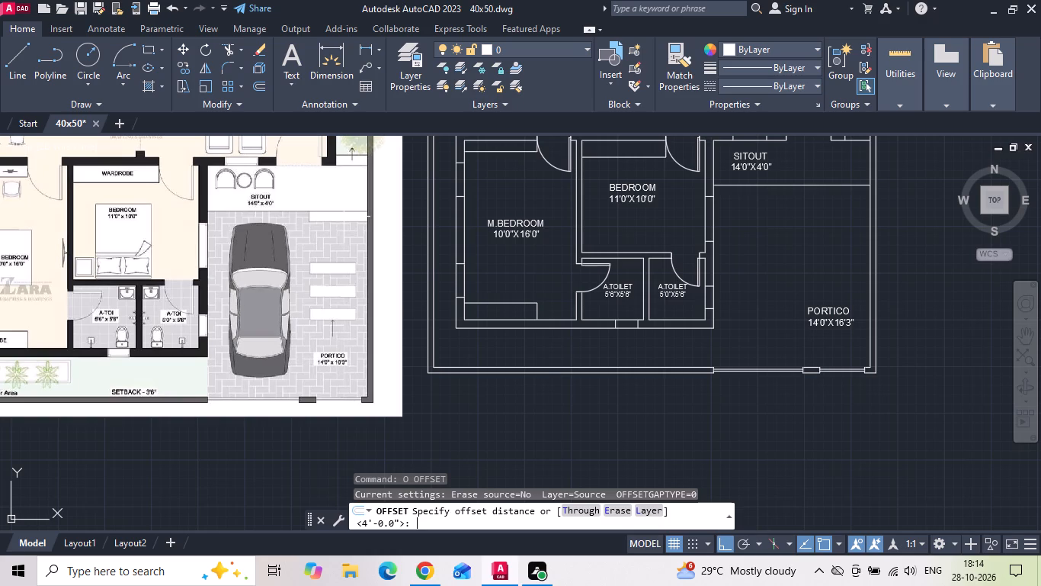
key(0)
key(space)
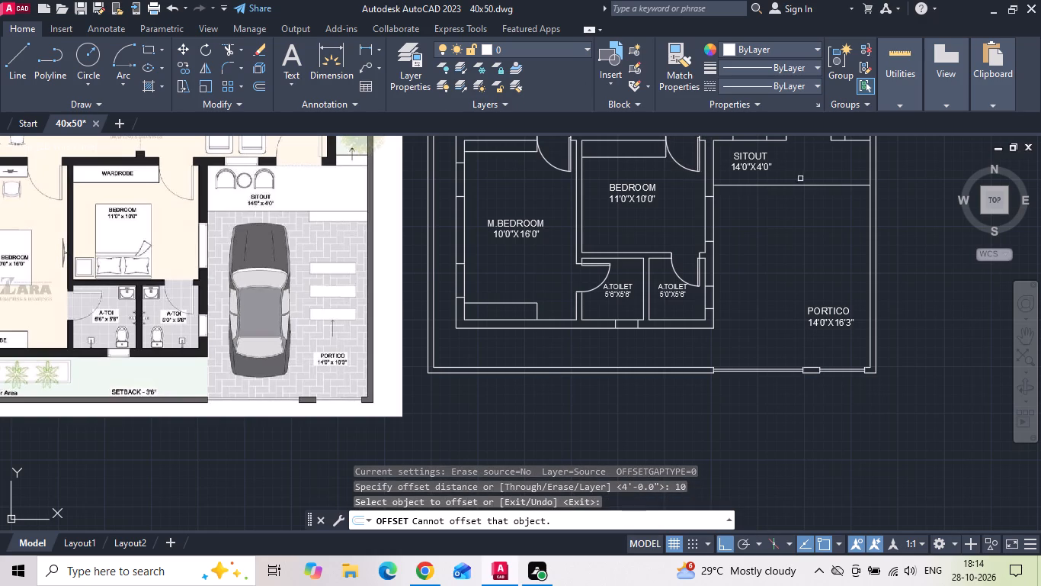
click(805, 185)
click(796, 235)
key(Escape)
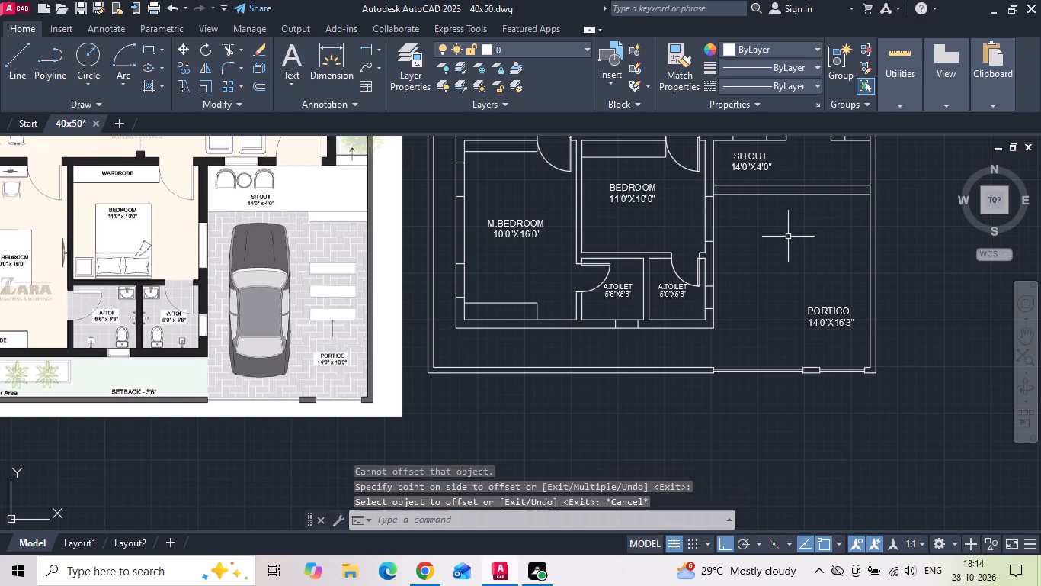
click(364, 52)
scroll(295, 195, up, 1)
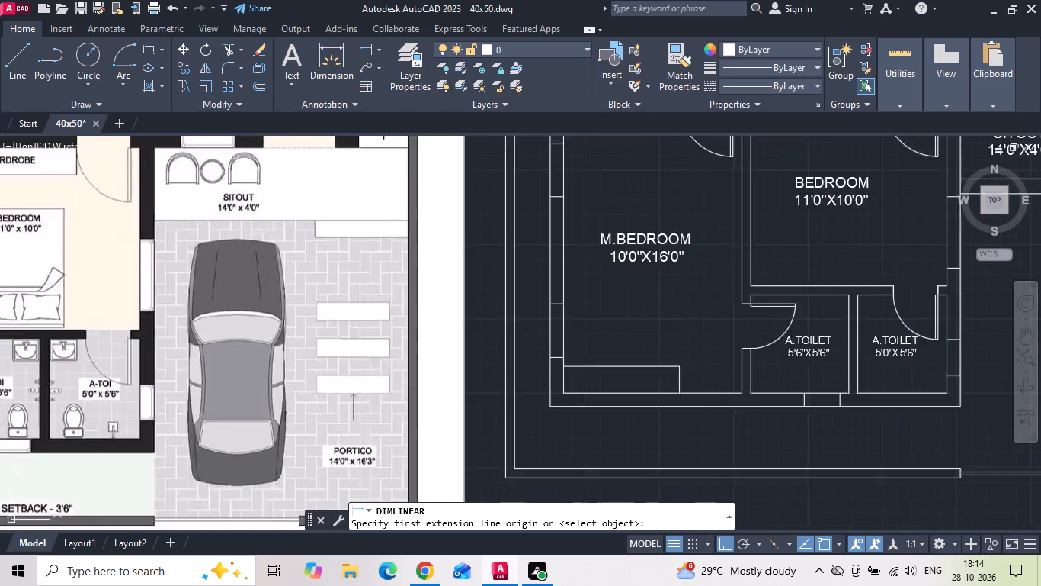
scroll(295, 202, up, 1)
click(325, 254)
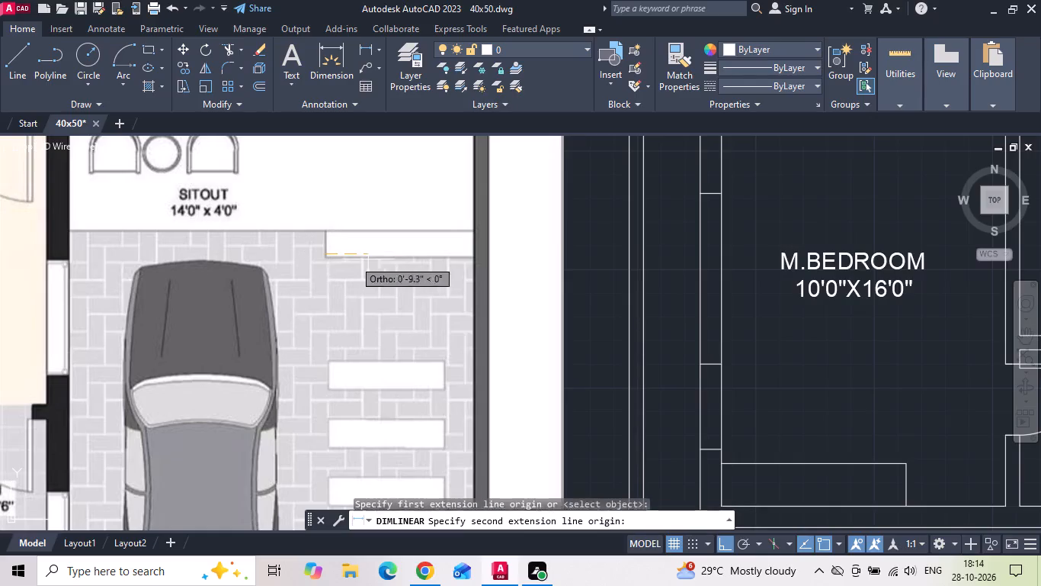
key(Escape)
Draw a step outline from the right-hand boundary wall, 5' inward below the offset line, then up across both sitout lines.
scroll(306, 272, down, 3)
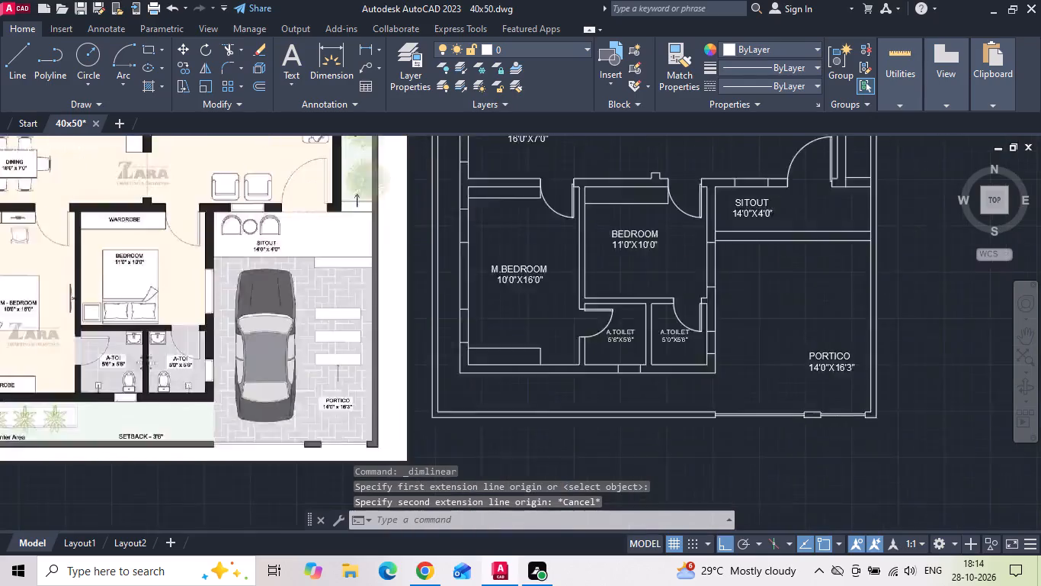
scroll(668, 256, up, 2)
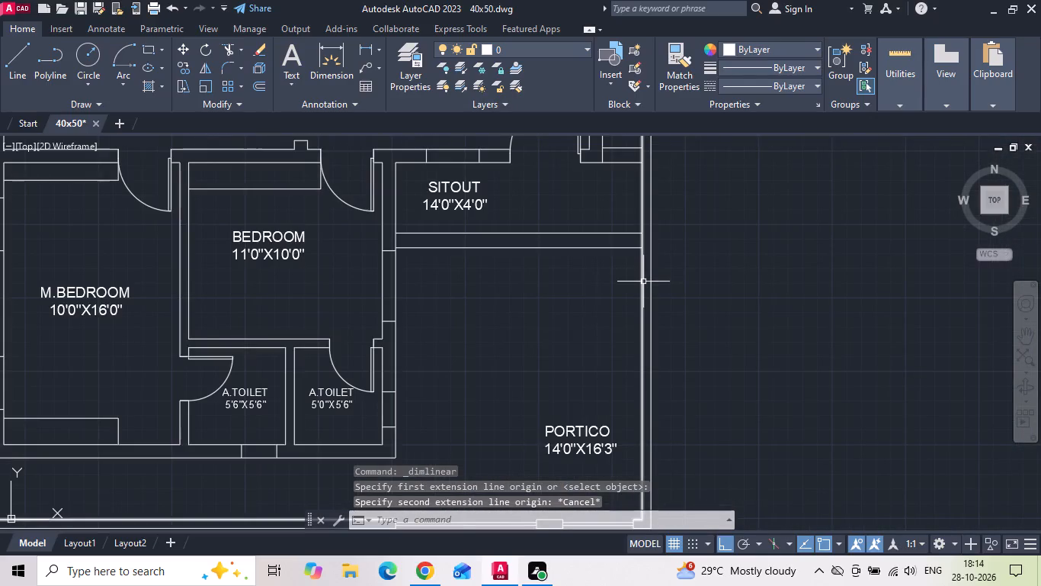
text(L)
key(space)
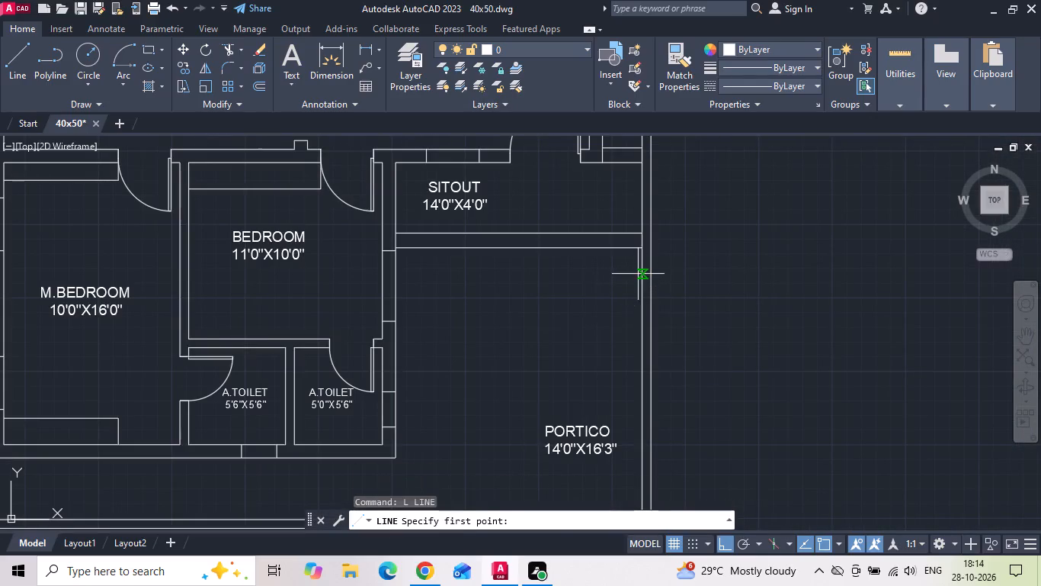
click(638, 274)
key(5)
key(apostrophe)
key(Return)
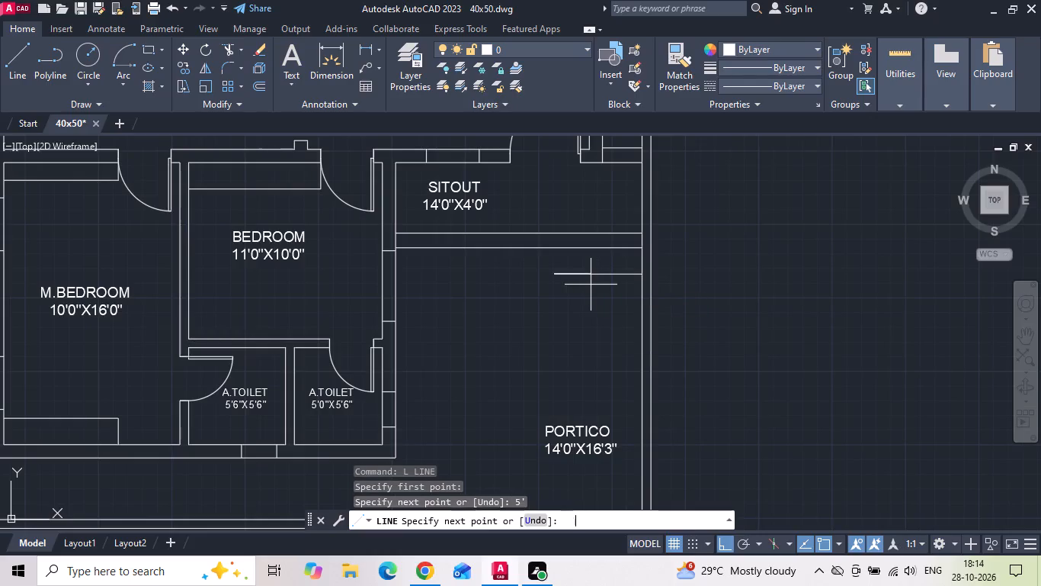
click(581, 207)
key(Escape)
Trim the sitout and portico line overhangs, leaving a 5' wide, 10" deep entrance step against the right-hand boundary wall.
key(t)
key(r)
key(space)
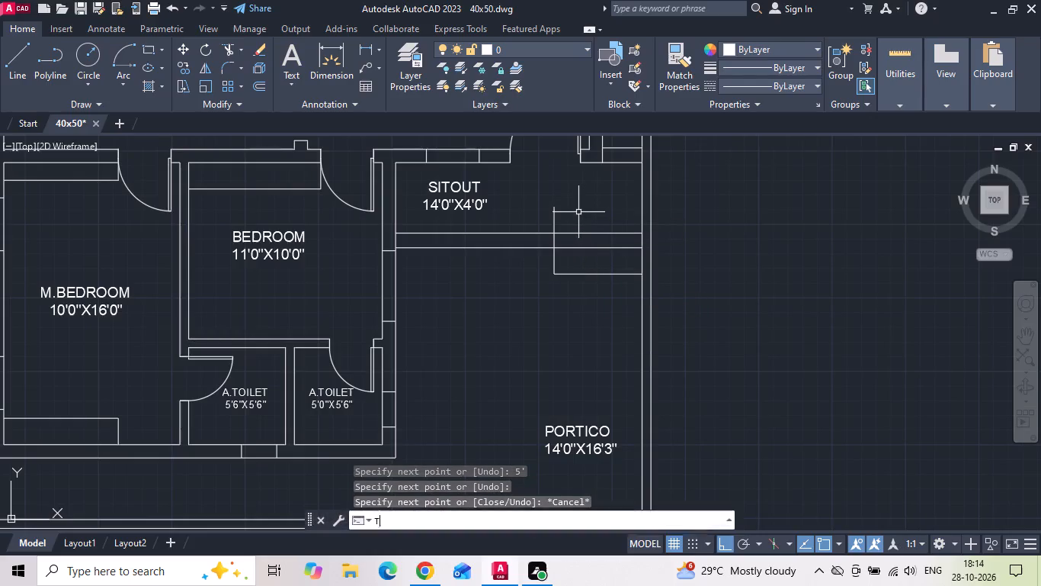
click(550, 218)
click(553, 218)
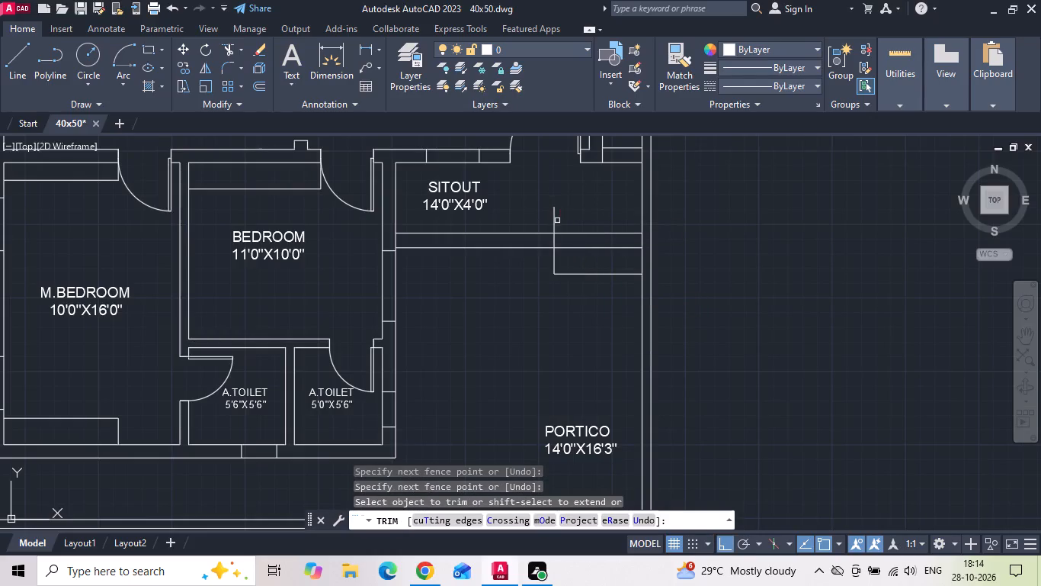
click(557, 221)
click(533, 210)
drag(562, 263, 531, 267)
drag(555, 272, 563, 293)
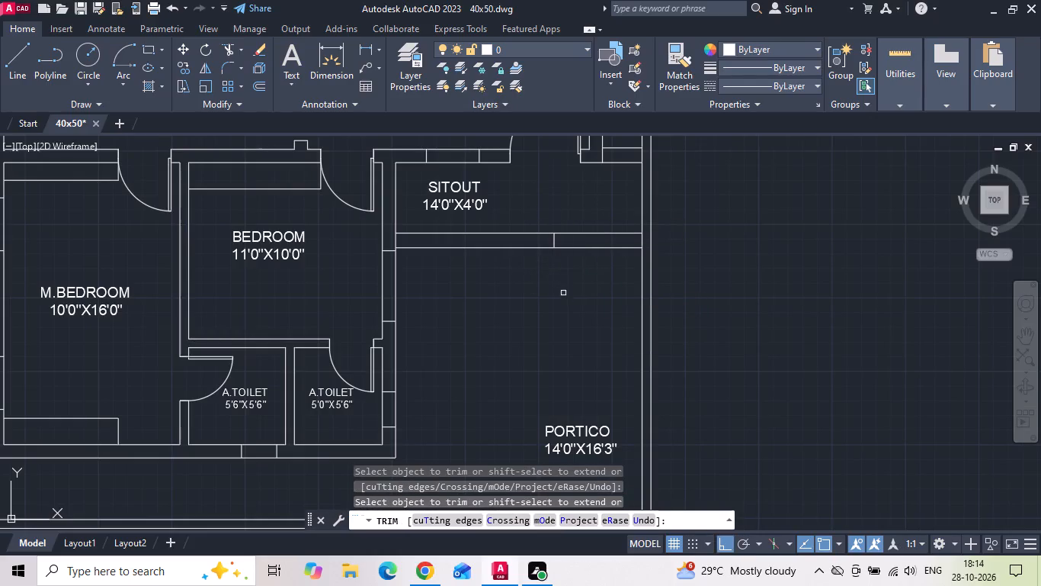
drag(563, 293, 563, 294)
click(448, 250)
scroll(488, 276, down, 2)
middle_drag(488, 287, 530, 281)
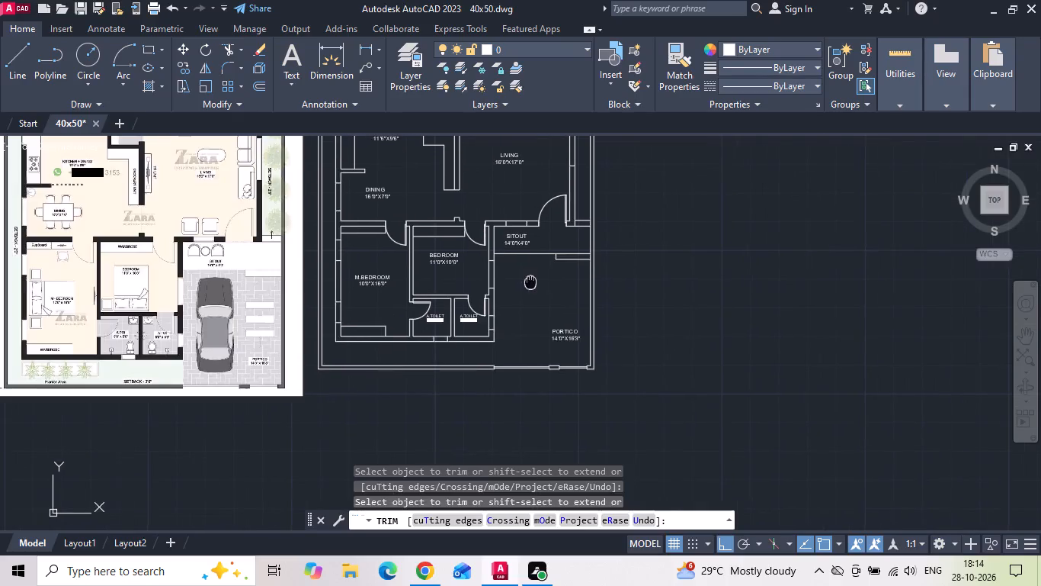
key(Escape)
Measure the depths of the entrance step and the first stepping slab, and the gap between them, in the reference image.
scroll(255, 329, up, 2)
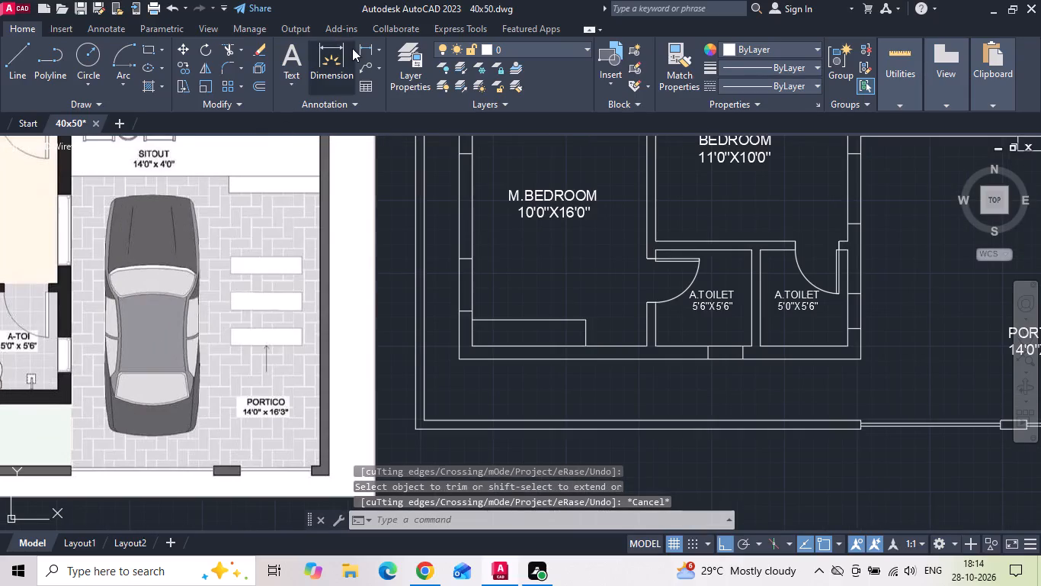
click(367, 48)
scroll(251, 165, up, 1)
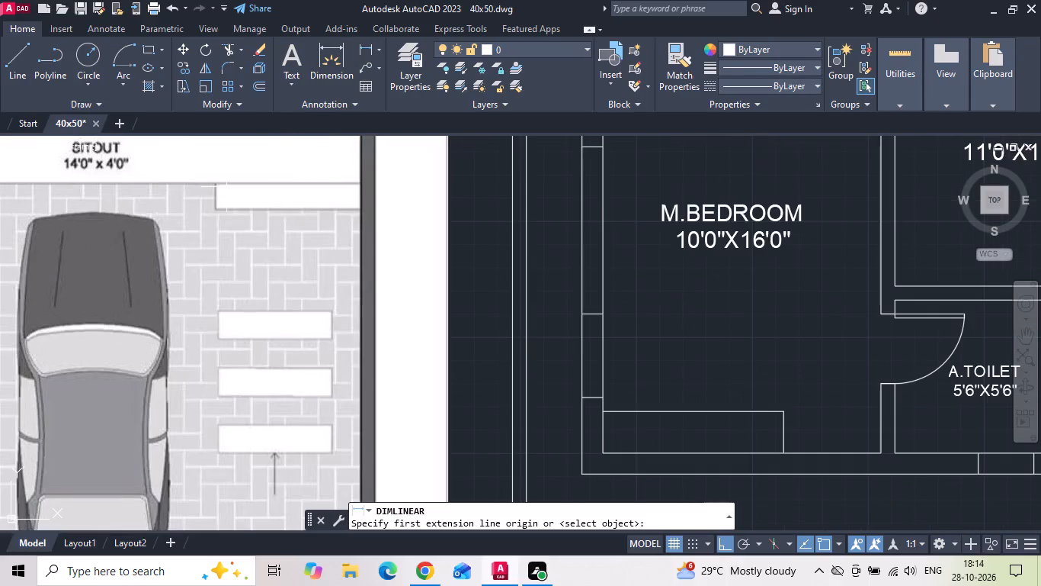
click(222, 184)
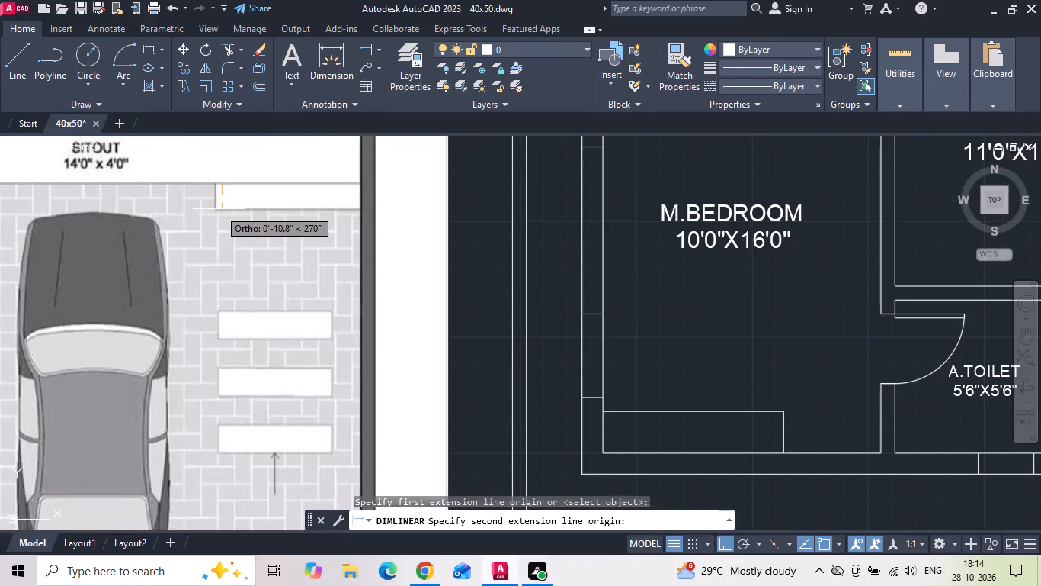
key(Escape)
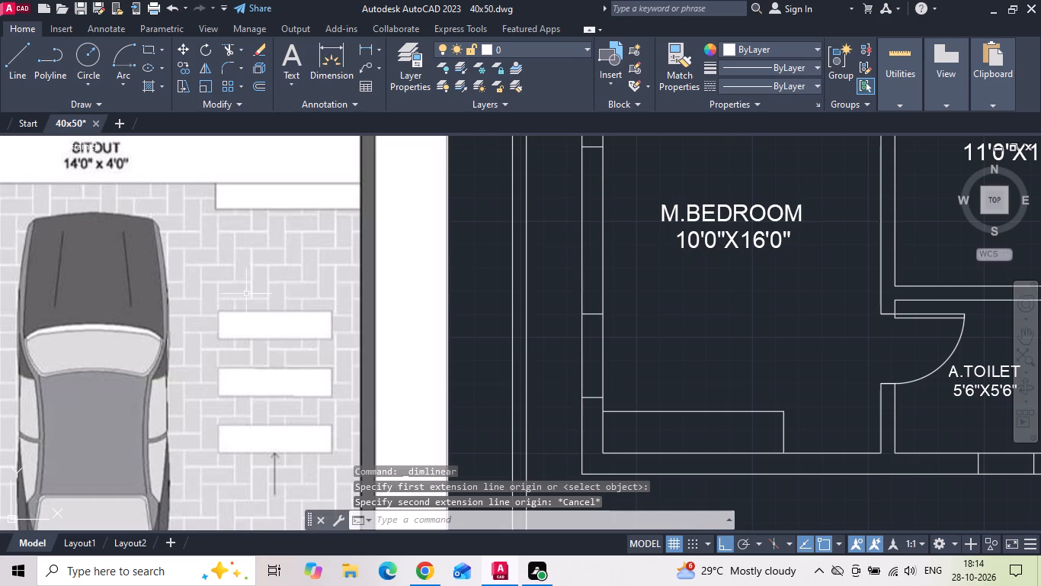
key(space)
click(239, 311)
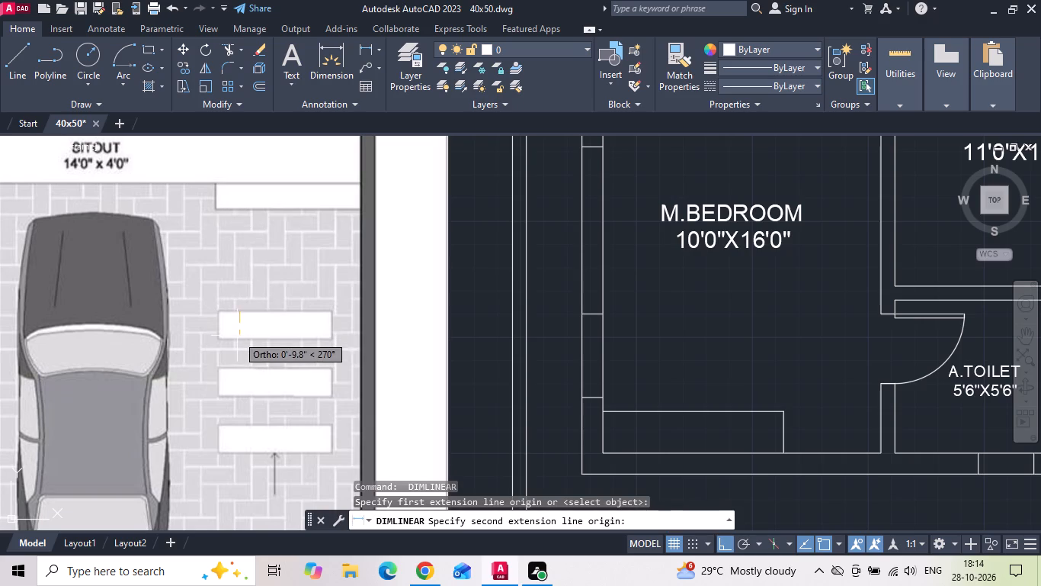
key(Escape)
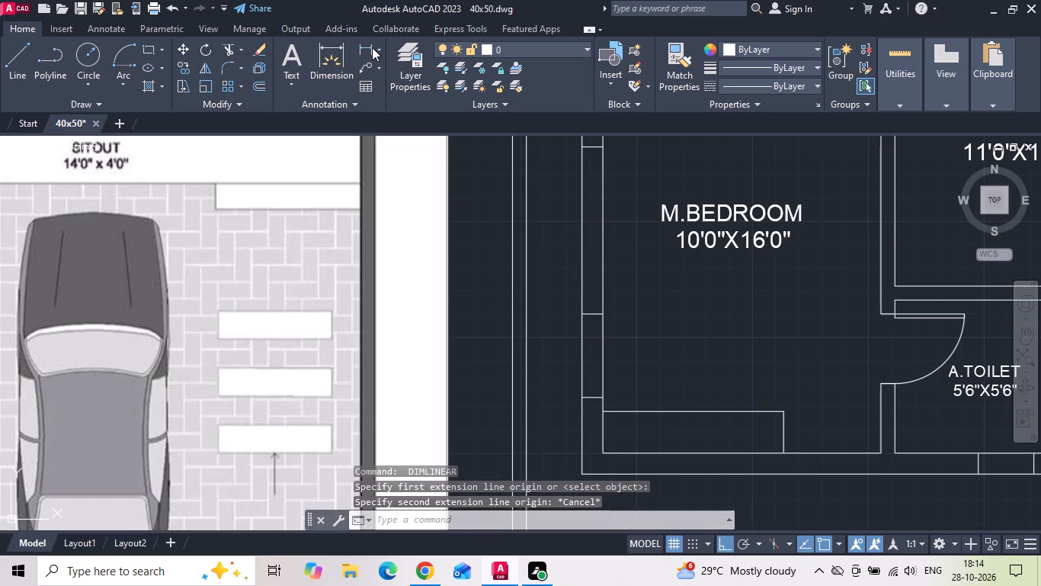
click(371, 47)
click(218, 311)
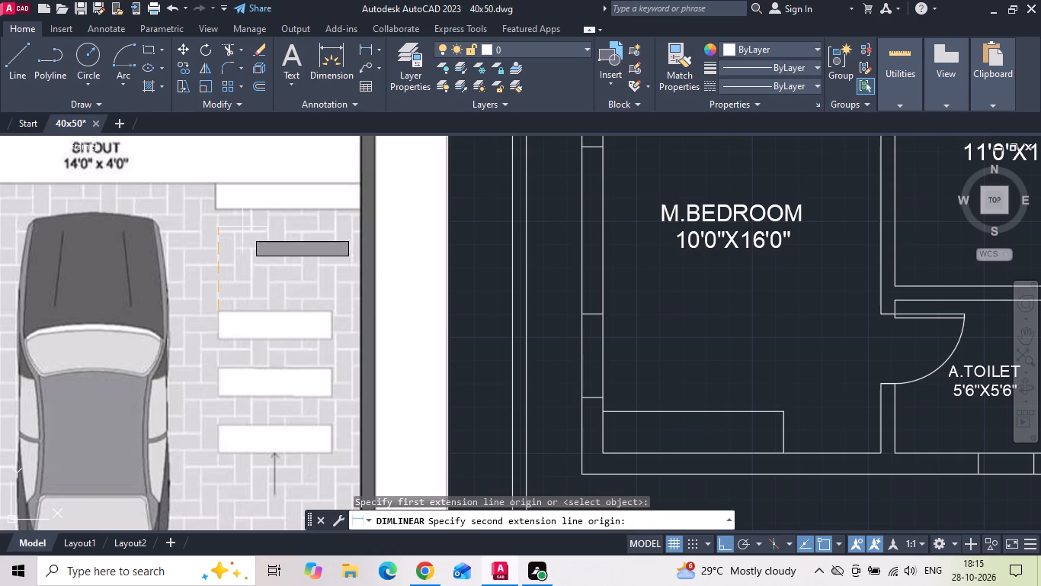
key(Escape)
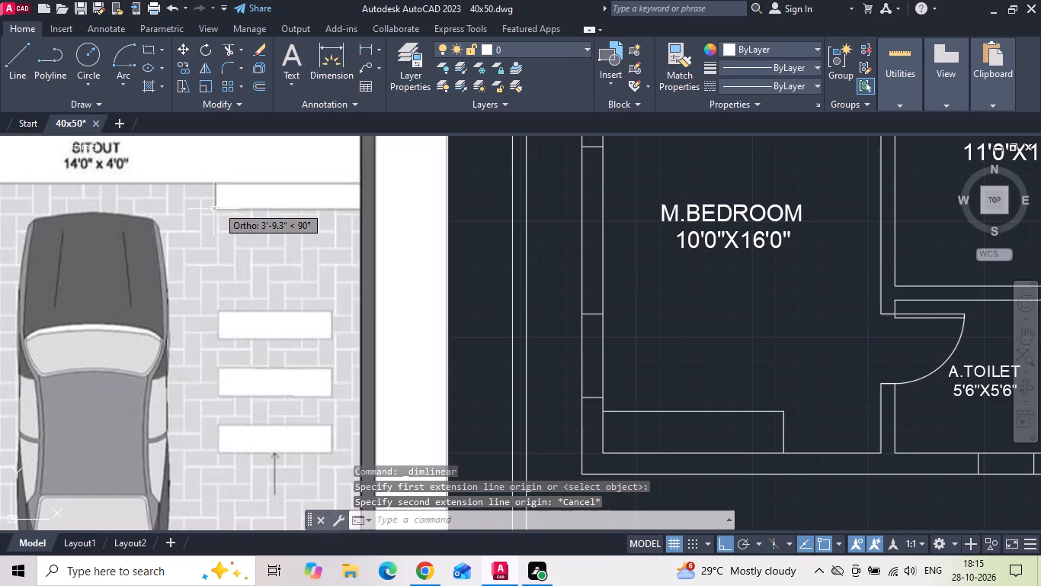
Draw a 4' by 10" rectangle in the portico as the first stepping slab.
scroll(184, 260, down, 1)
text(REC)
key(space)
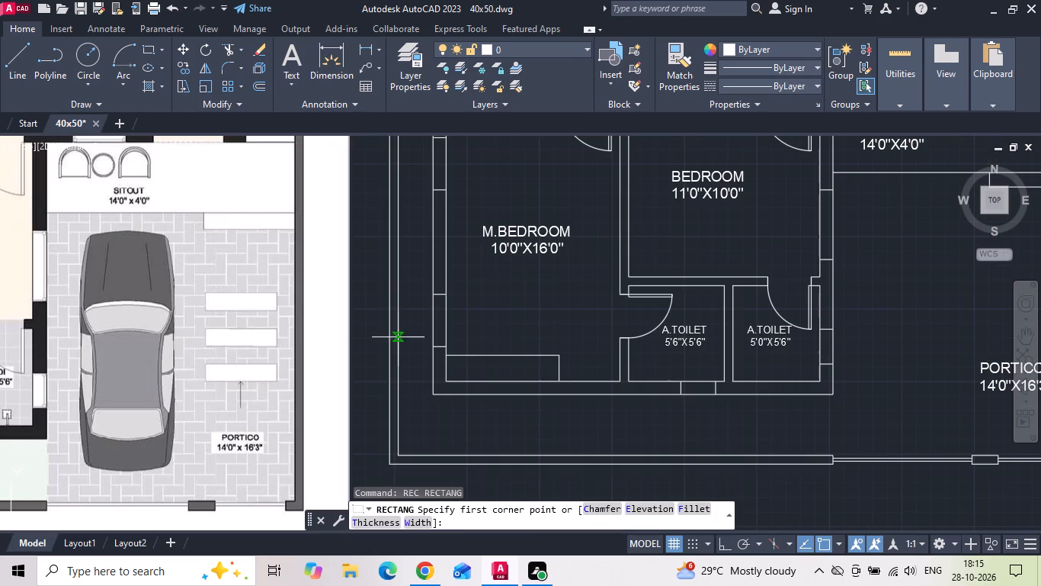
middle_drag(485, 364, 181, 364)
drag(580, 256, 607, 291)
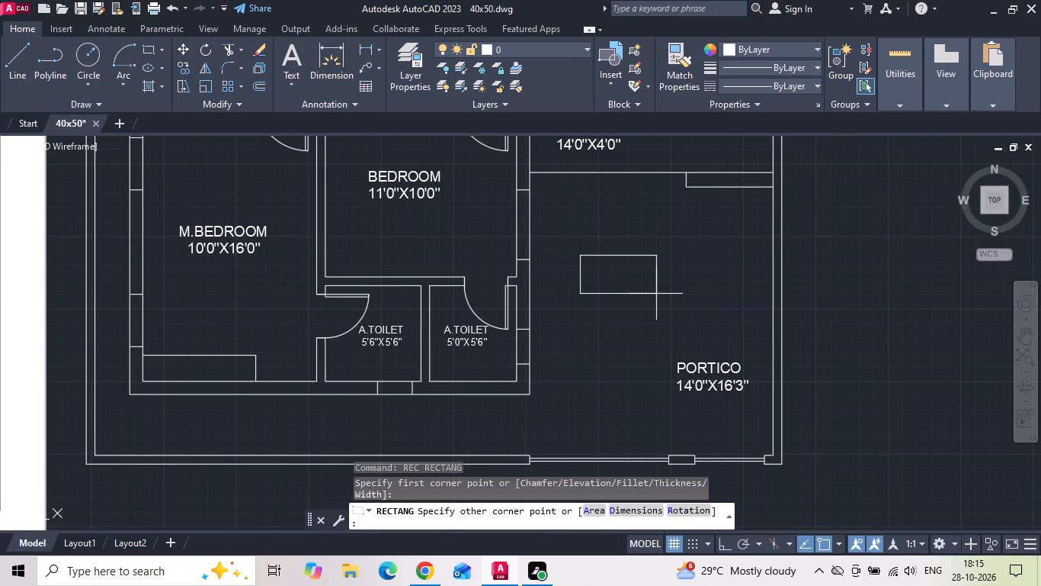
text(D)
key(space)
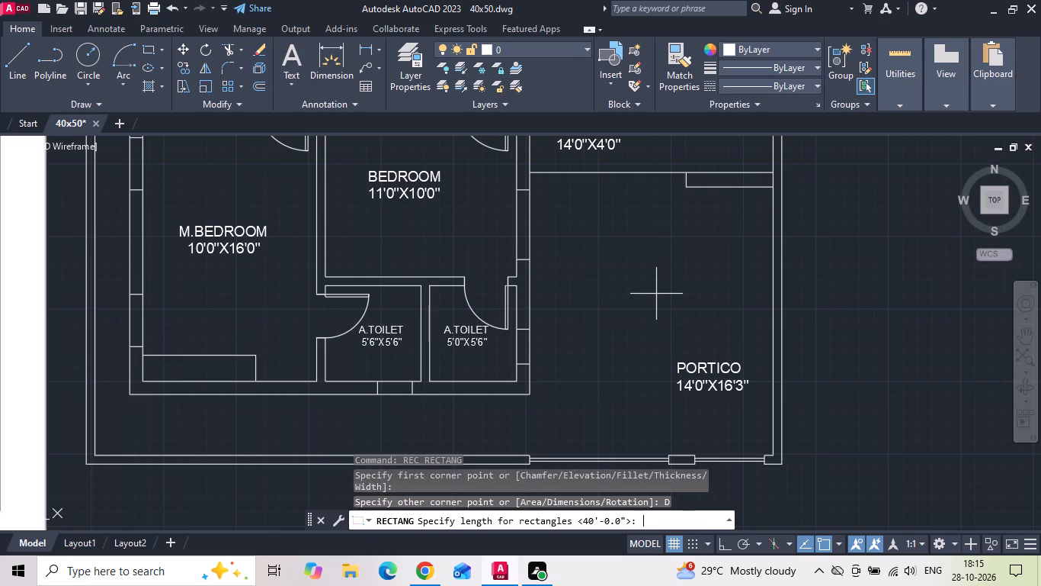
text(4')
key(Return)
text(10)
key(Return)
click(658, 295)
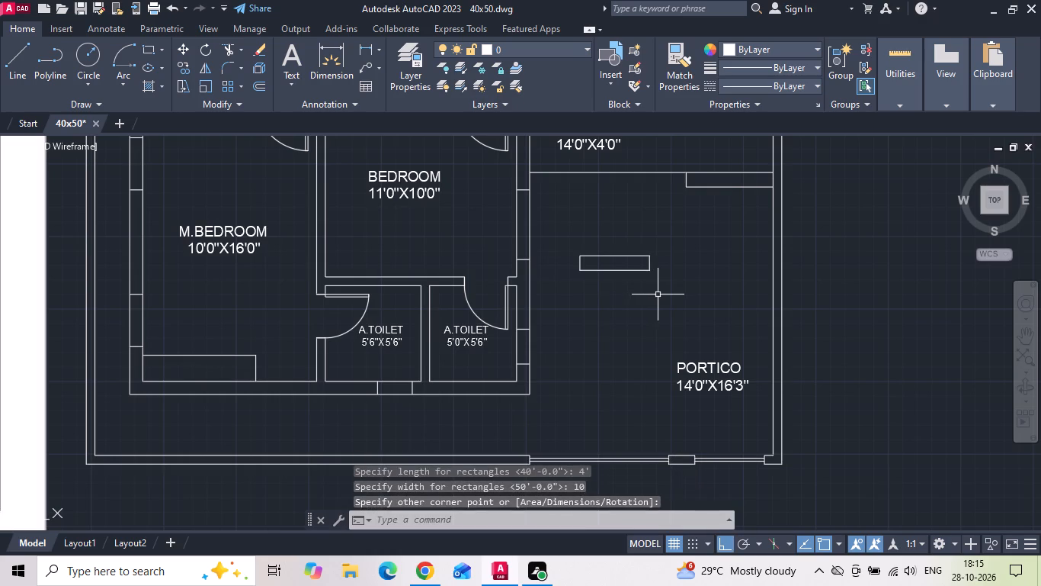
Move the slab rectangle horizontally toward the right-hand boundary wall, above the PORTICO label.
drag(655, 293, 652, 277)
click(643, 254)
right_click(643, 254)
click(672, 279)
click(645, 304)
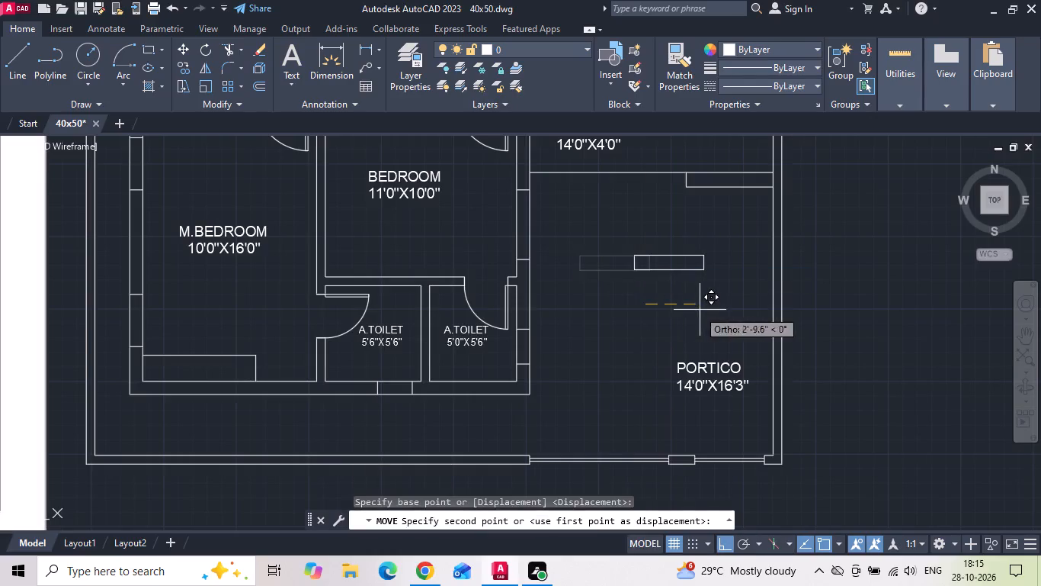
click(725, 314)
Draw a 4' vertical guide line downward from the lower-left corner of the entrance step.
scroll(761, 321, down, 2)
scroll(421, 309, up, 1)
middle_drag(575, 294, 572, 294)
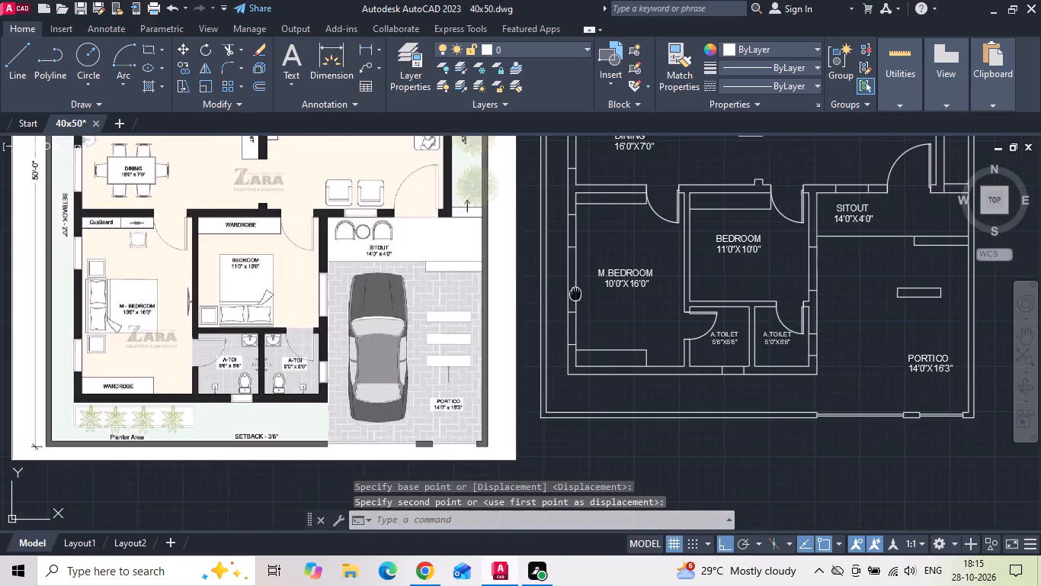
middle_drag(572, 294, 322, 304)
scroll(668, 285, up, 2)
key(l)
key(space)
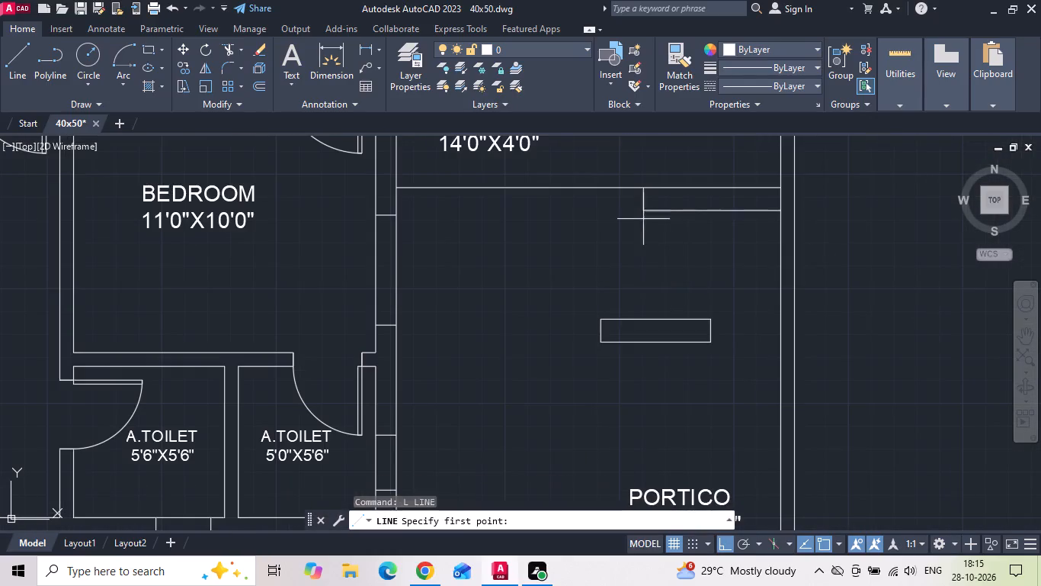
drag(643, 217, 645, 269)
text(4')
key(Return)
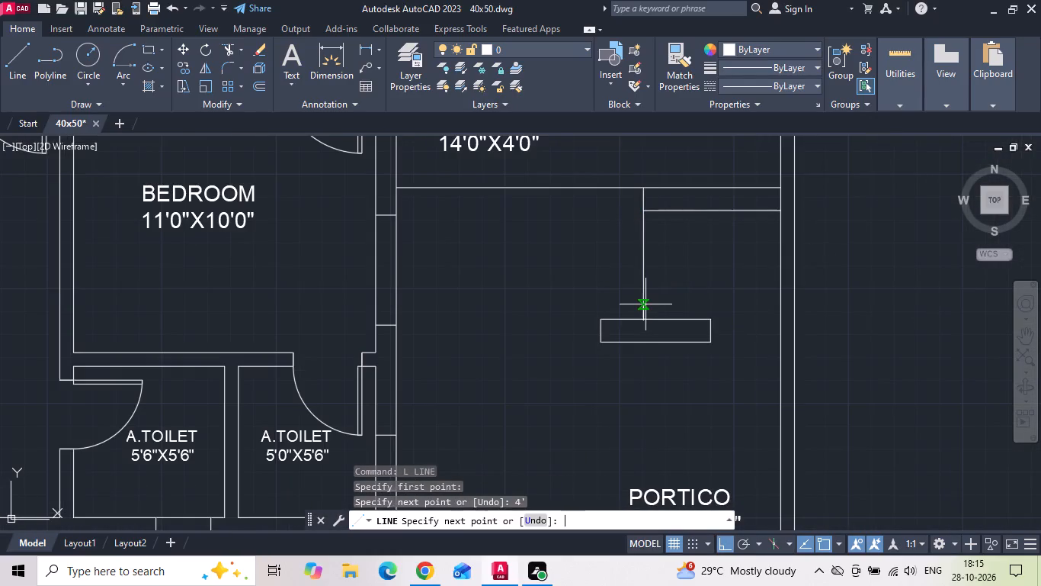
key(Escape)
Move the slab rectangle so its upper-left corner sits on the lower end of the guide line.
drag(683, 310, 673, 340)
click(673, 340)
right_click(543, 291)
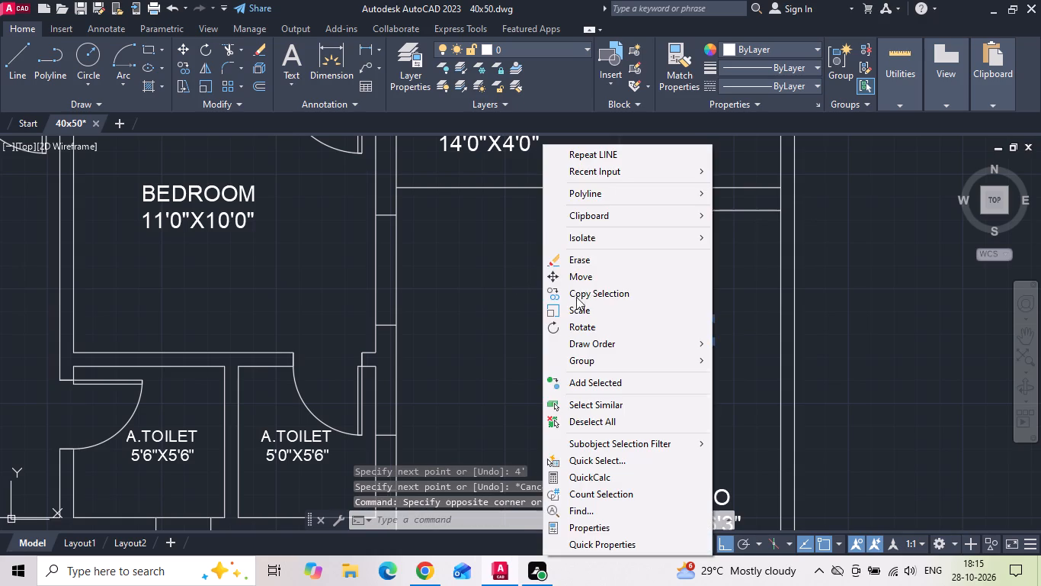
click(581, 279)
scroll(637, 320, up, 2)
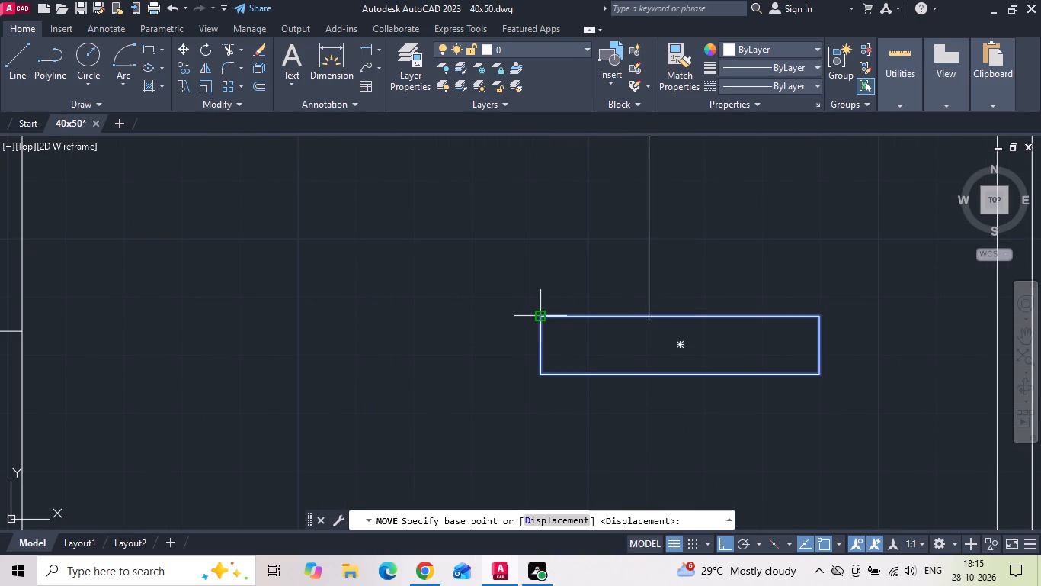
click(543, 317)
scroll(657, 327, up, 2)
click(634, 308)
scroll(665, 312, down, 4)
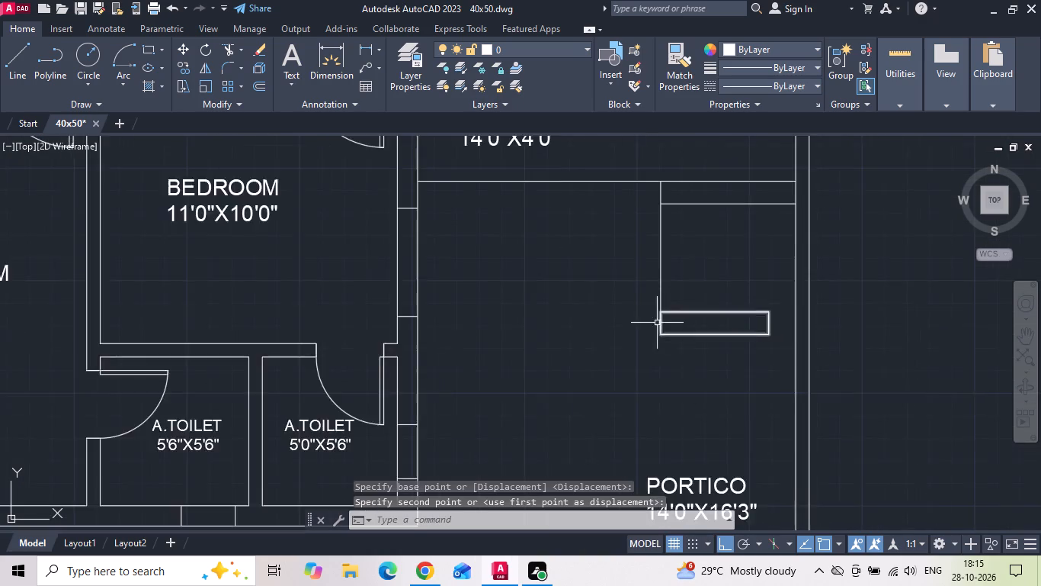
Measure the vertical gap between two adjacent stepping slabs in the reference image.
scroll(657, 324, down, 2)
scroll(207, 376, up, 2)
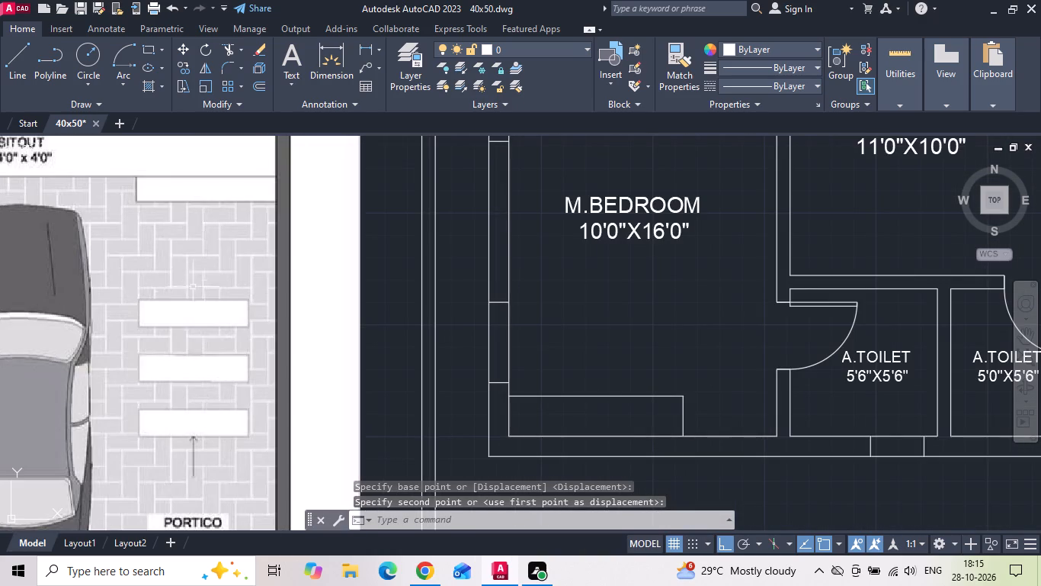
click(366, 44)
scroll(199, 326, up, 2)
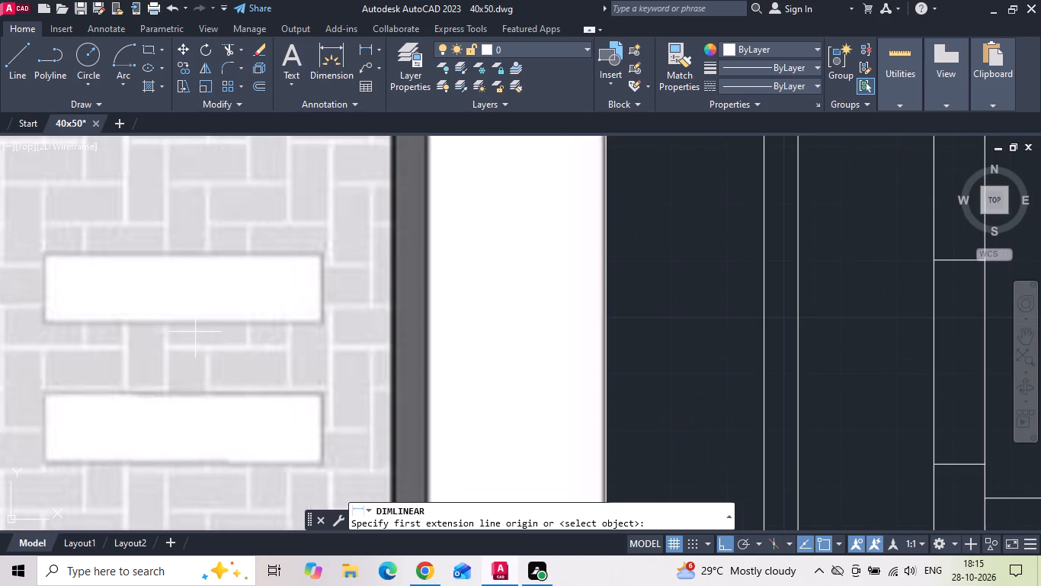
click(194, 323)
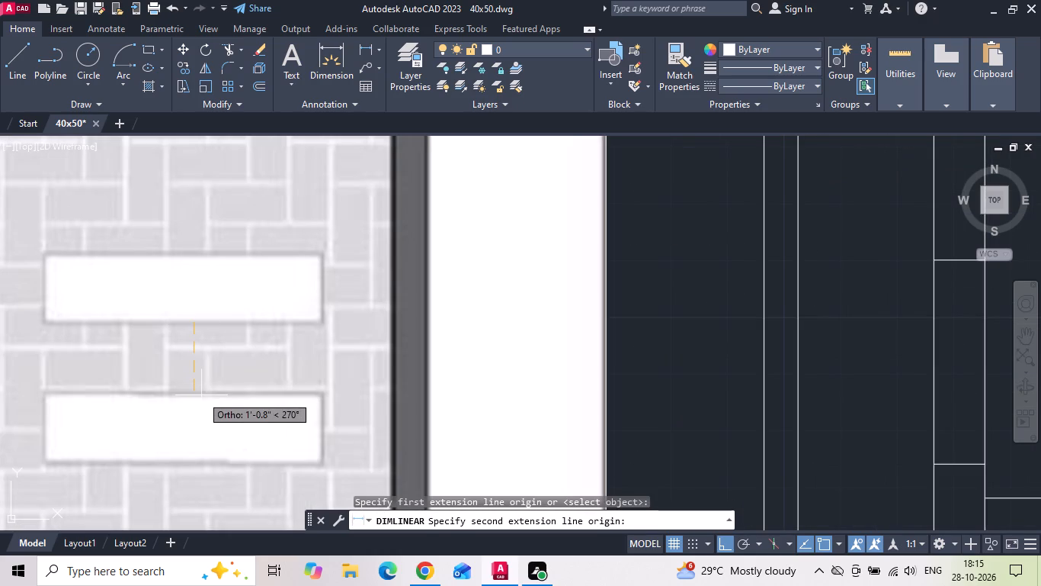
key(Escape)
Trim away the vertical guide line between the entrance step and the stepping slab.
scroll(158, 327, down, 3)
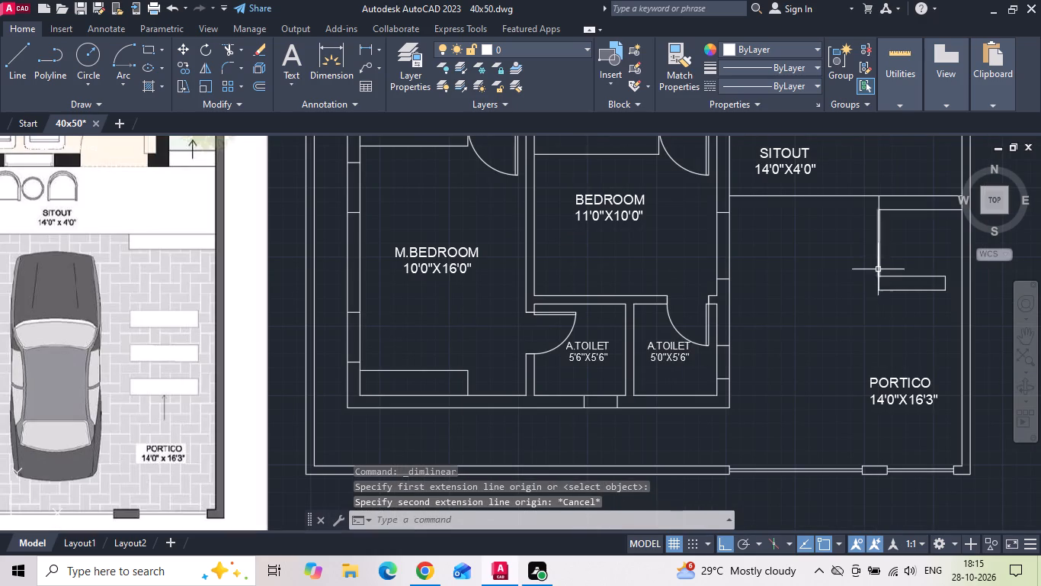
middle_drag(873, 265, 600, 279)
key(t)
key(r)
key(space)
key(space)
drag(611, 262, 593, 258)
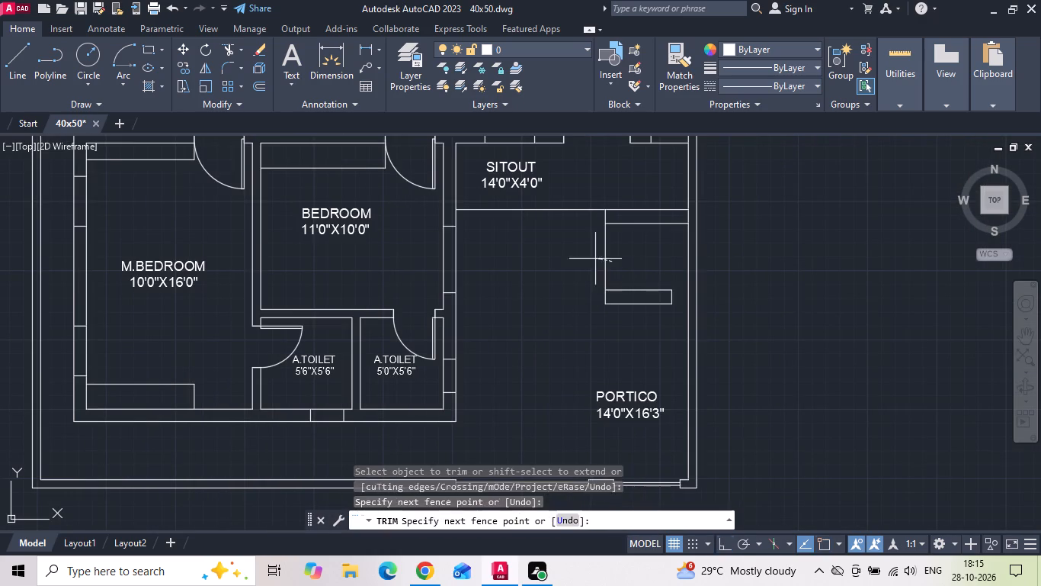
drag(593, 258, 565, 252)
scroll(626, 294, up, 1)
key(Escape)
Copy the stepping slab rectangle 1'10" straight down.
click(626, 301)
click(612, 267)
right_click(612, 267)
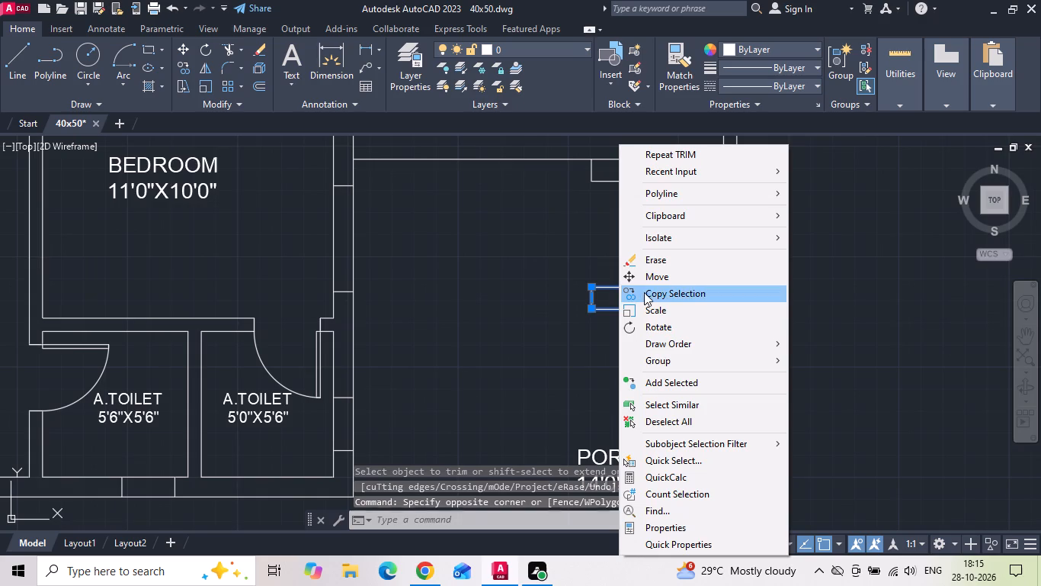
click(645, 296)
click(592, 287)
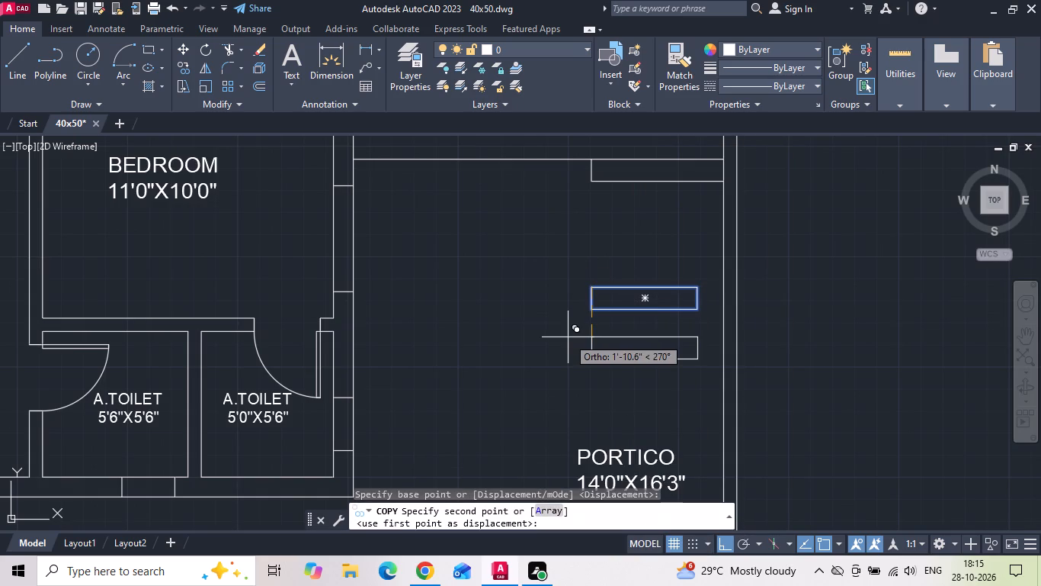
text(1'10)
key(Return)
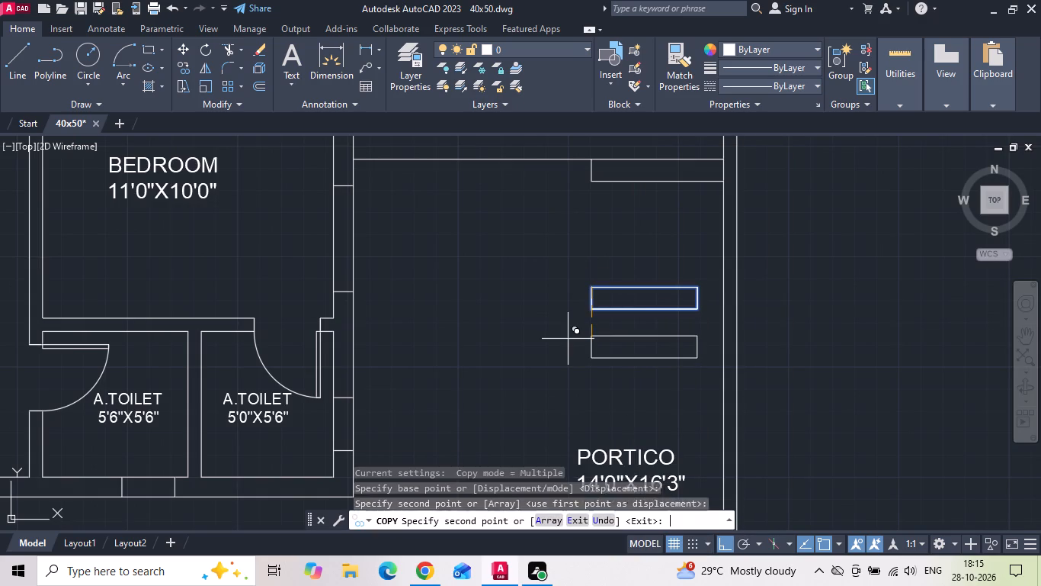
key(Escape)
Copy the second slab downward by the same spacing, using the lower-left corners of the first and second slabs, making the third slab.
drag(601, 325, 599, 346)
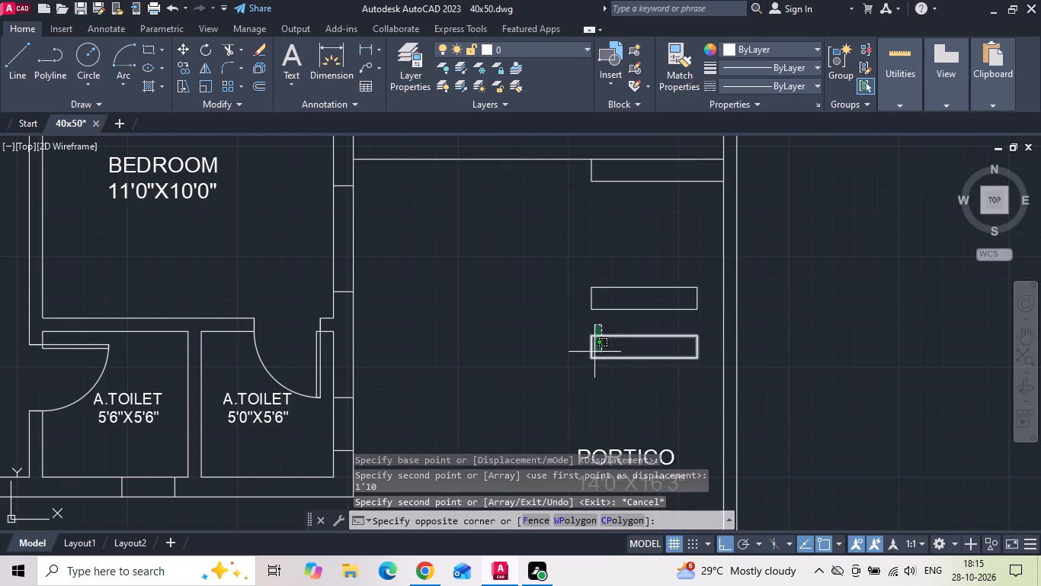
click(594, 352)
right_click(594, 352)
click(629, 290)
drag(591, 311, 593, 320)
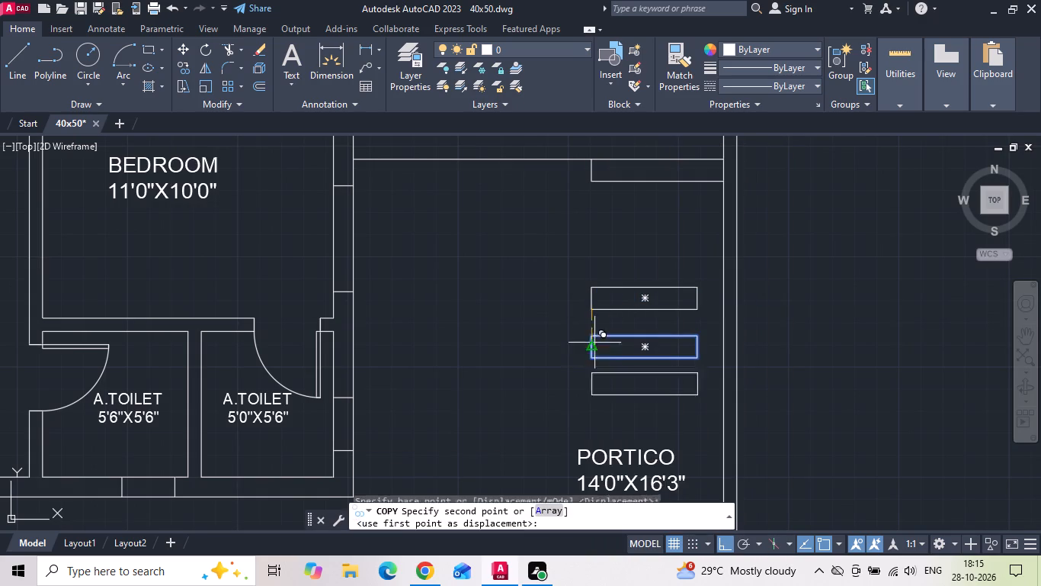
click(589, 357)
key(Escape)
scroll(820, 255, down, 1)
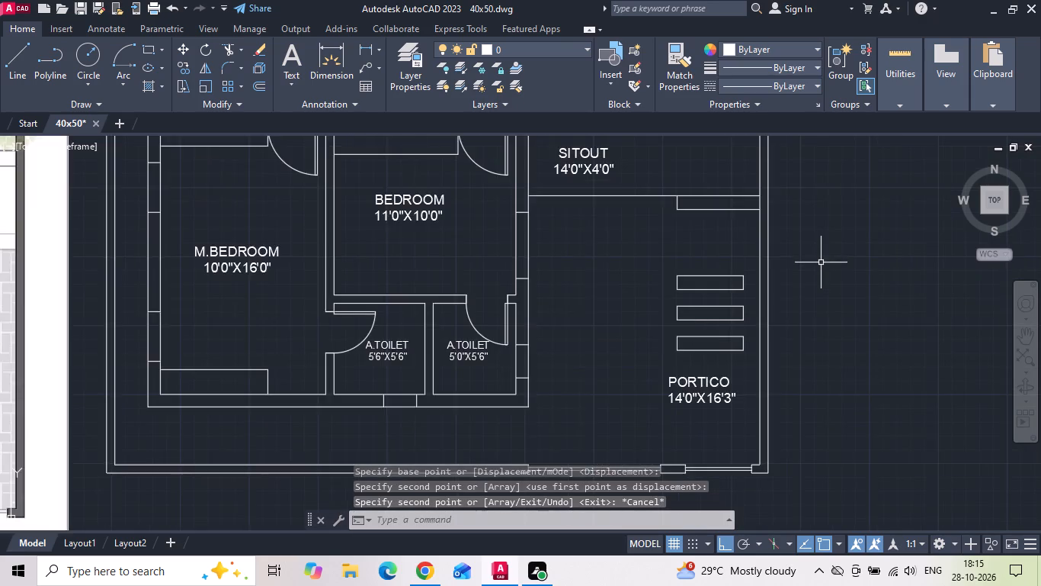
scroll(819, 266, down, 1)
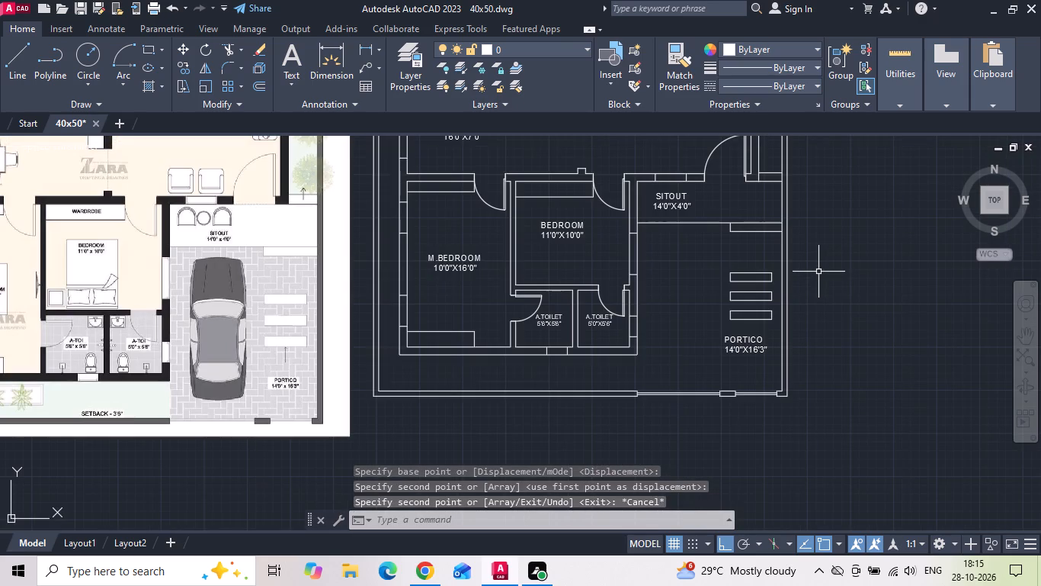
Save the drawing.
key(ctrl+s)
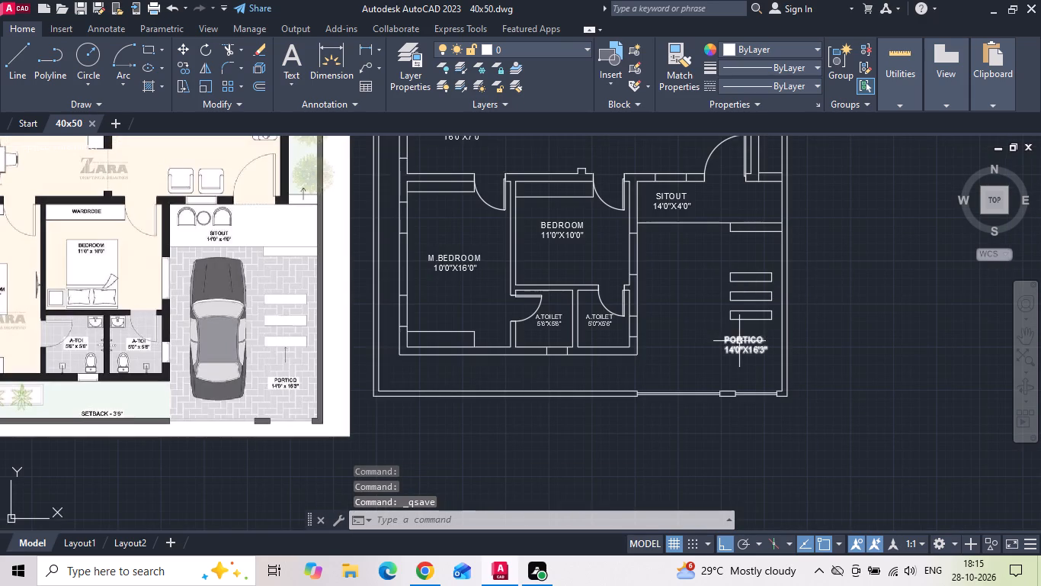
Copy the 11'0"X10'0" BEDROOM label straight down into the setback strip below the attached toilets.
click(556, 239)
right_click(556, 238)
click(581, 301)
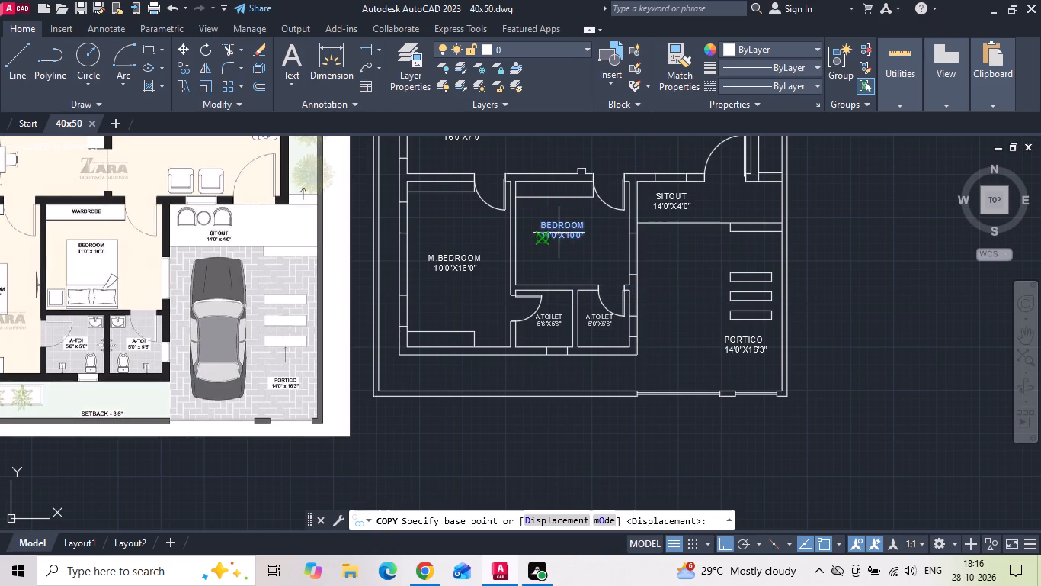
click(559, 233)
scroll(575, 396, up, 3)
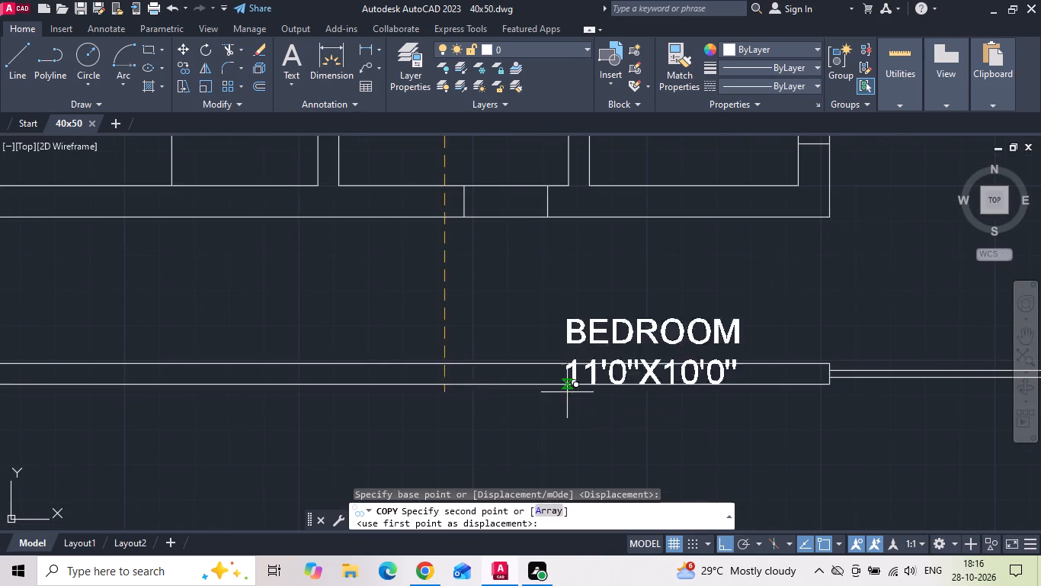
click(565, 361)
key(Escape)
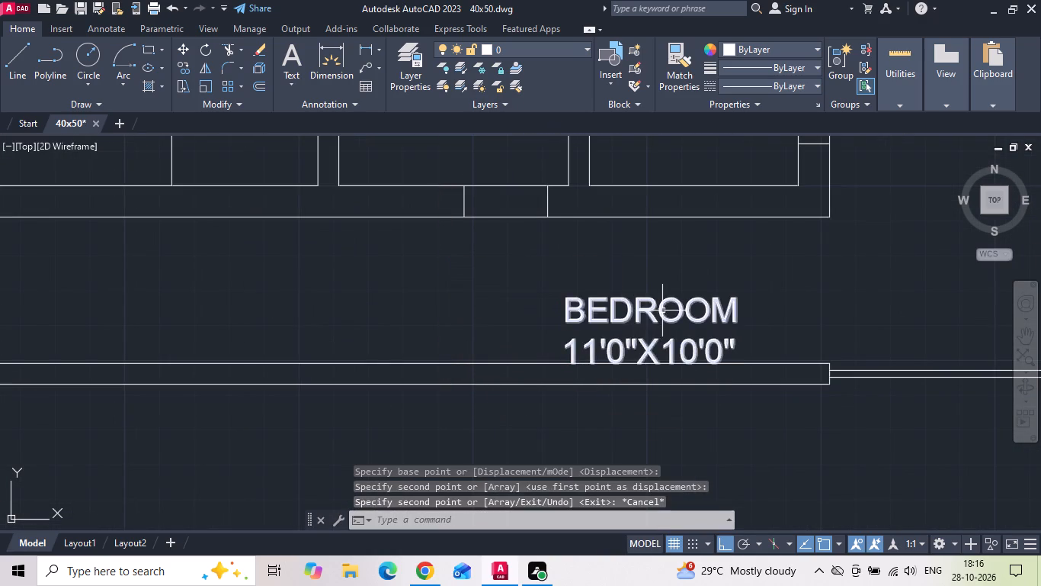
Replace the copied label's text in the lower setback strip with 3'6" SETBACK.
double_click(662, 311)
scroll(732, 344, down, 3)
scroll(423, 378, down, 2)
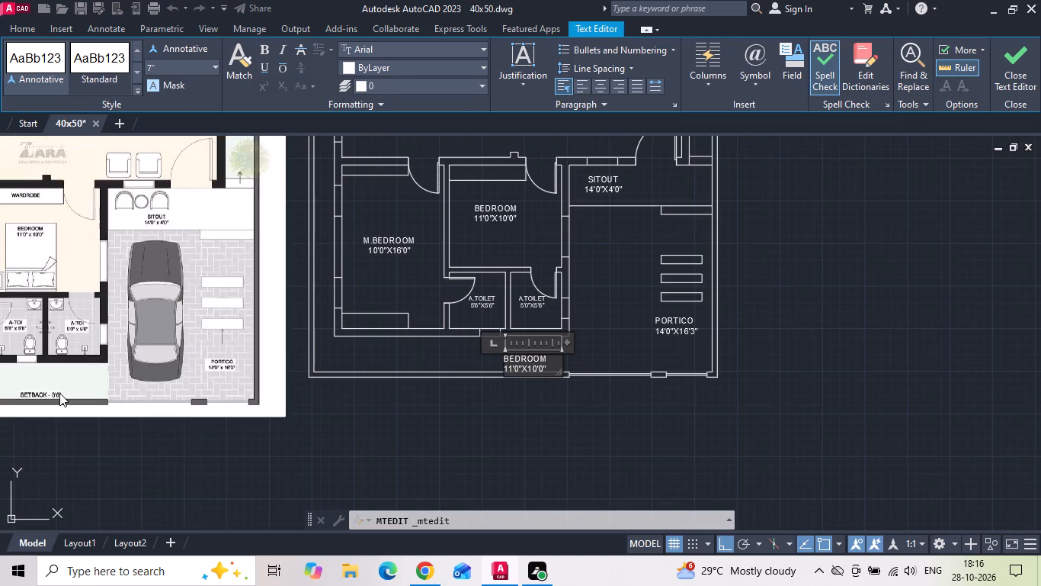
scroll(70, 391, up, 2)
middle_drag(790, 373, 58, 382)
scroll(517, 325, up, 1)
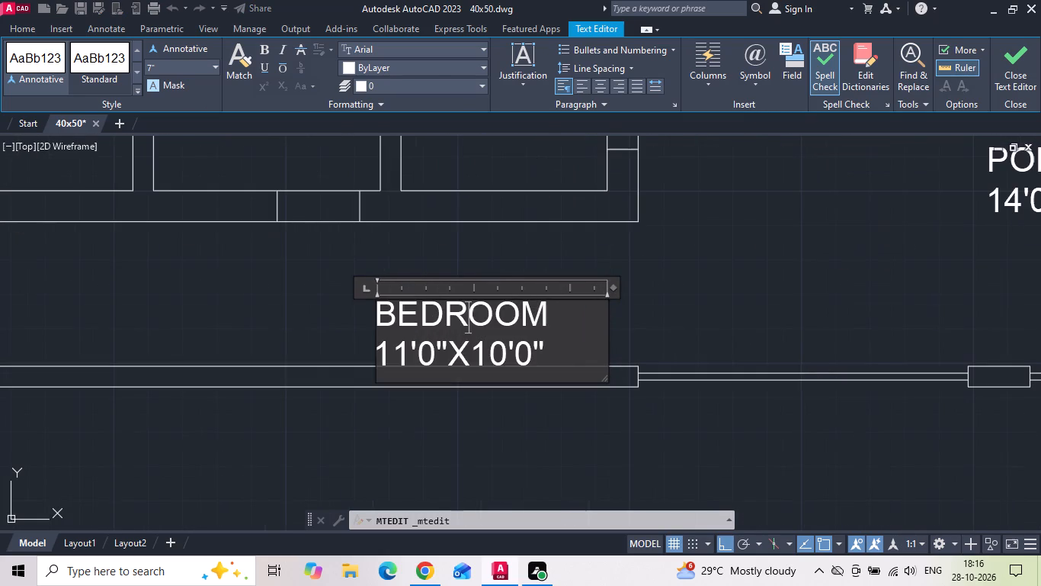
drag(542, 362, 347, 314)
key(BackSpace)
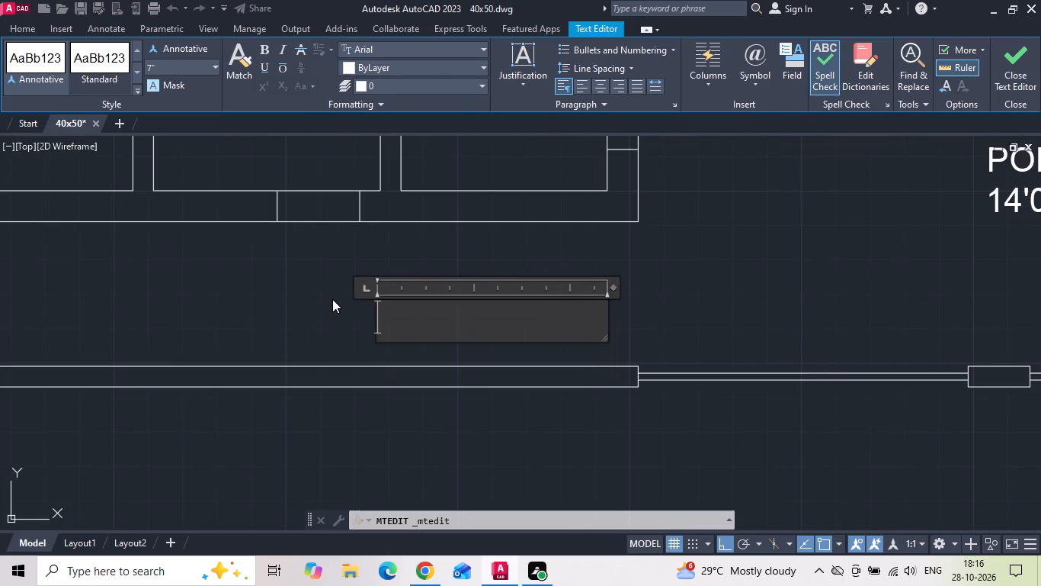
key(3)
text('6)
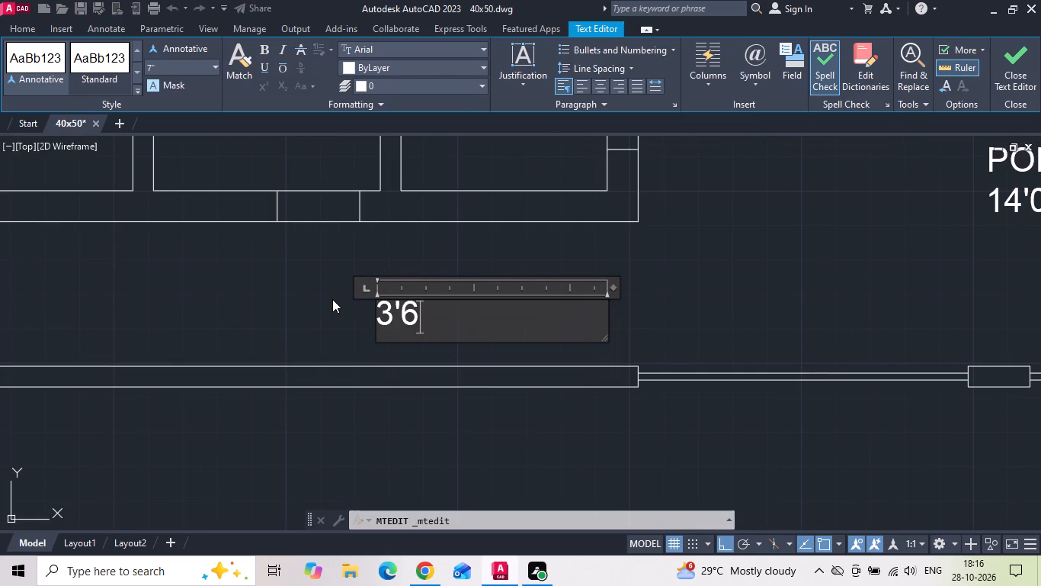
key(shift+quotedbl)
key(space)
text(SETBACK)
click(416, 264)
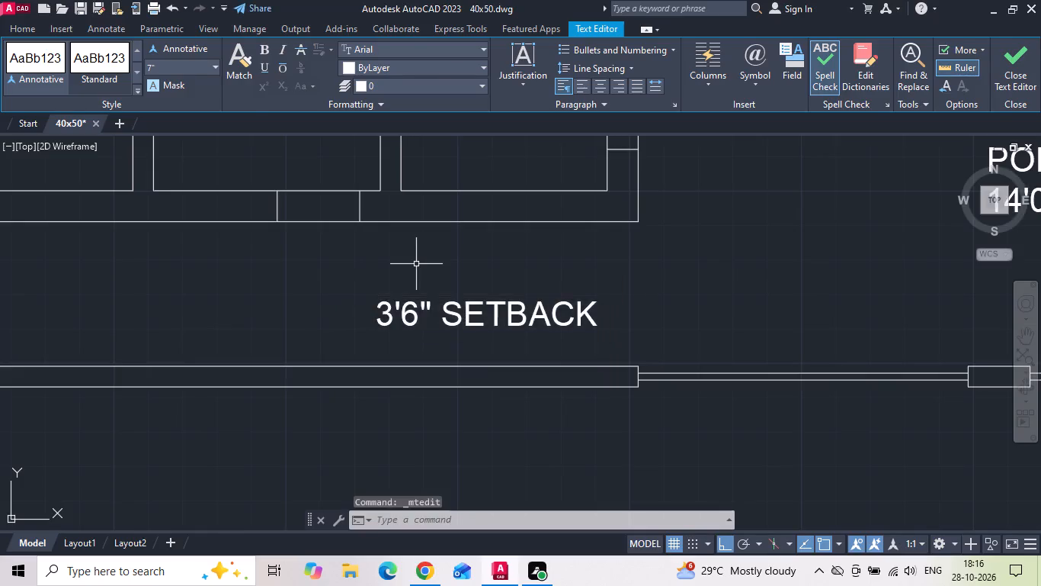
Move the 3'6" SETBACK label slightly straight up, centring it between the house wall and the lower boundary wall.
scroll(512, 284, down, 4)
scroll(549, 327, up, 1)
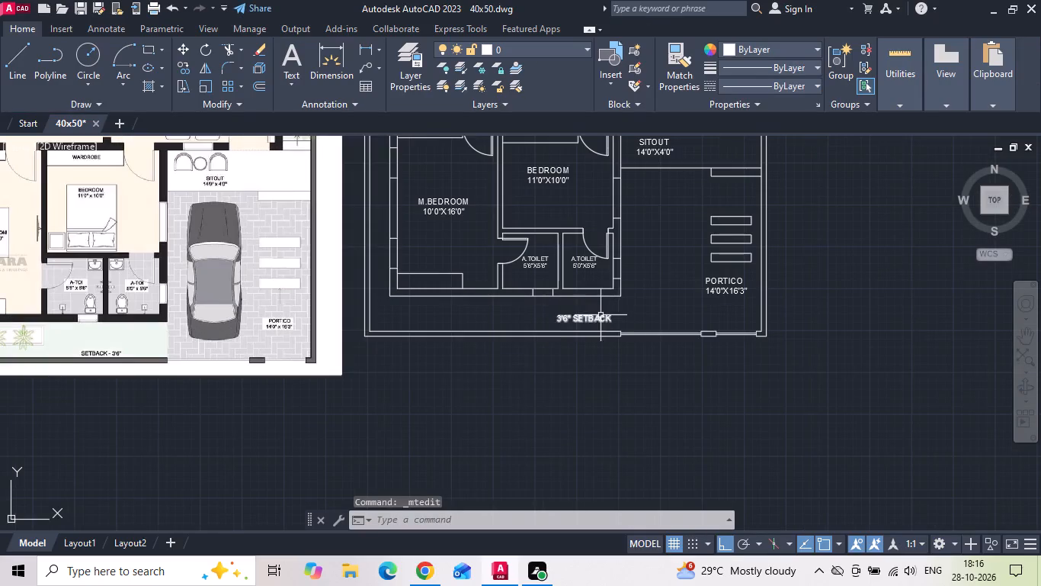
scroll(598, 317, down, 1)
scroll(592, 317, up, 3)
click(585, 324)
right_click(583, 323)
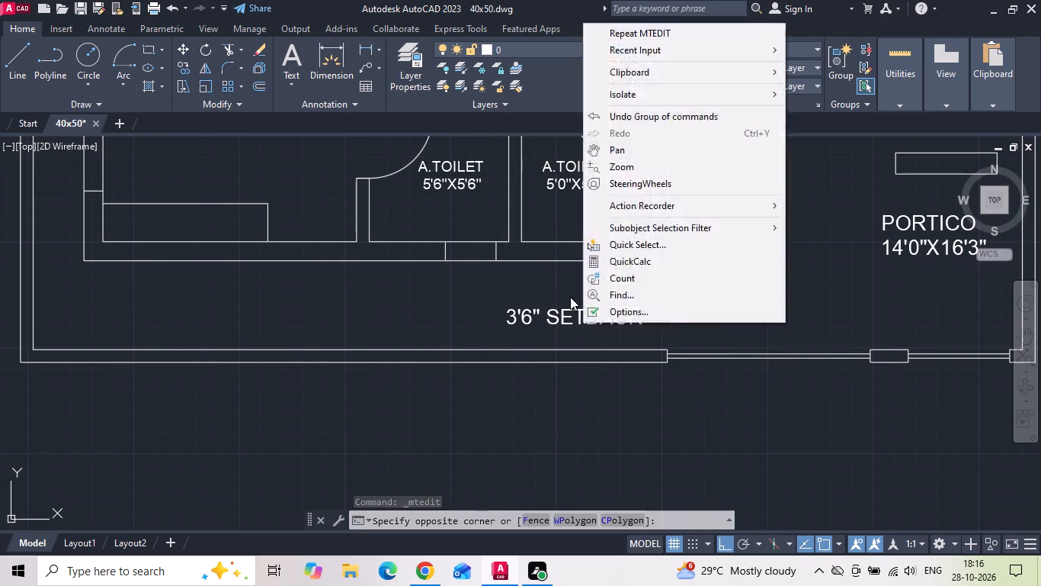
click(570, 297)
right_click(567, 293)
click(589, 276)
click(729, 297)
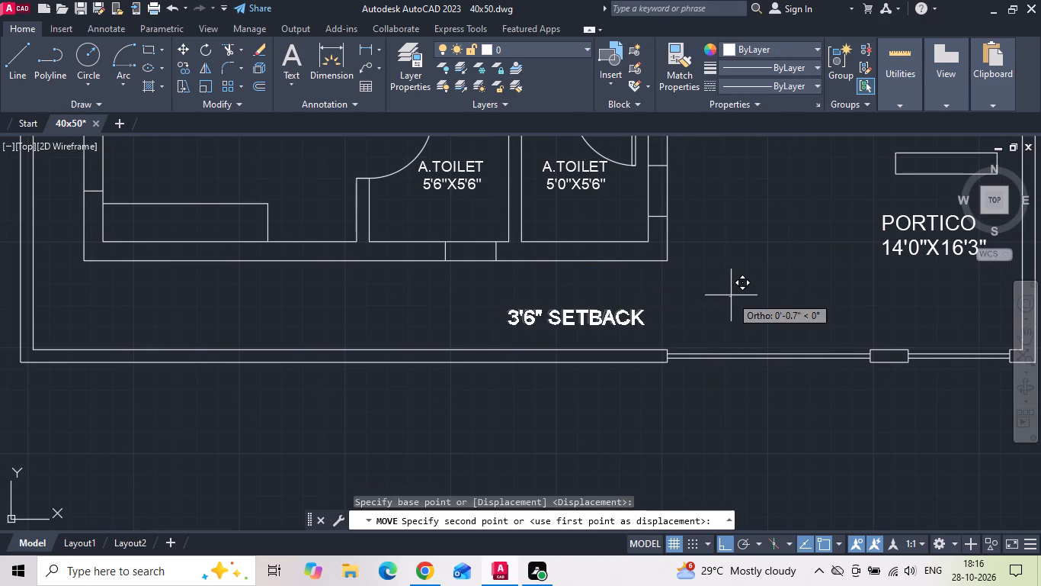
click(729, 282)
Copy the 3'6" SETBACK label straight up into the upper setback strip, between the staircase wall and the boundary wall.
click(597, 311)
right_click(591, 302)
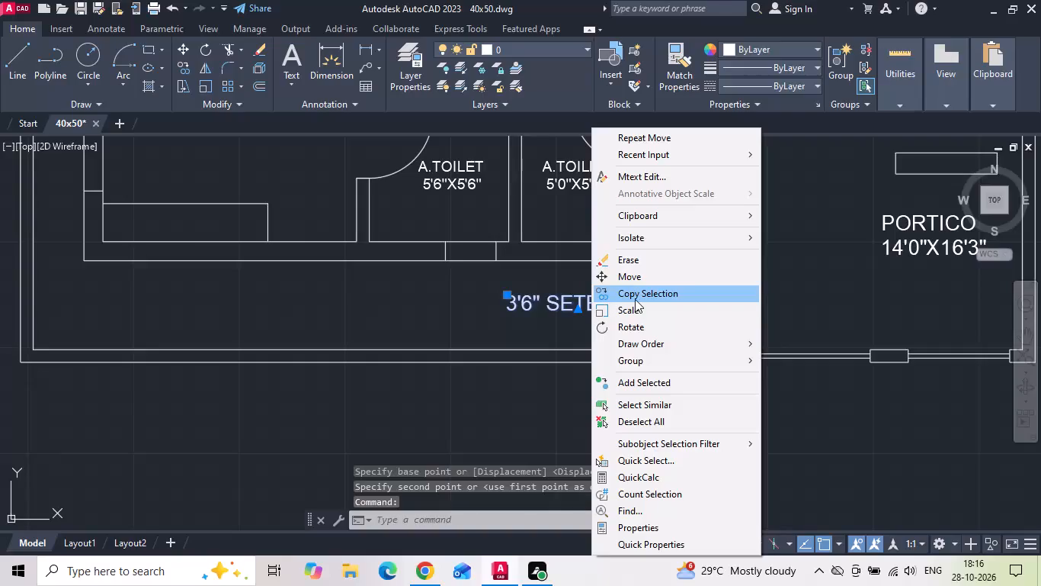
click(635, 299)
scroll(602, 324, down, 2)
drag(601, 324, 601, 314)
middle_drag(596, 219, 569, 432)
middle_drag(566, 257, 548, 380)
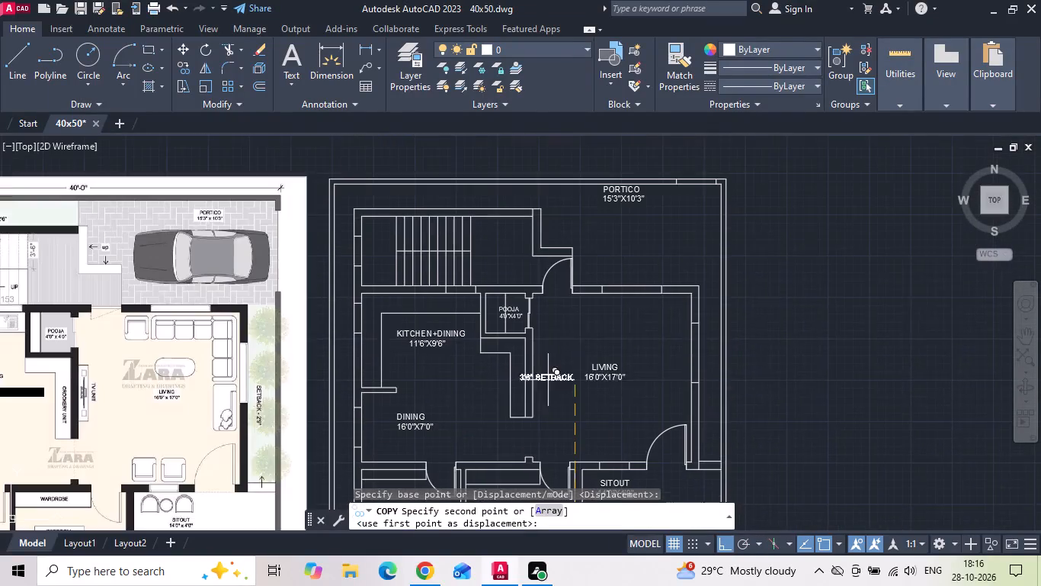
scroll(517, 205, up, 1)
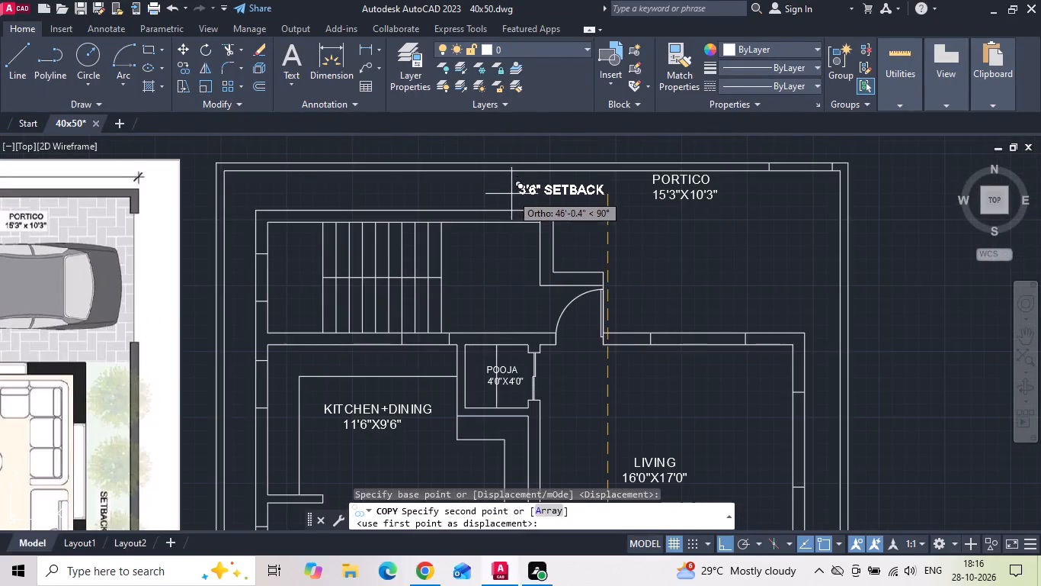
click(511, 194)
key(Escape)
Move the copied setback label horizontally away from the upper PORTICO label, so it sits above the staircase block.
click(538, 191)
right_click(538, 191)
click(520, 185)
right_click(519, 185)
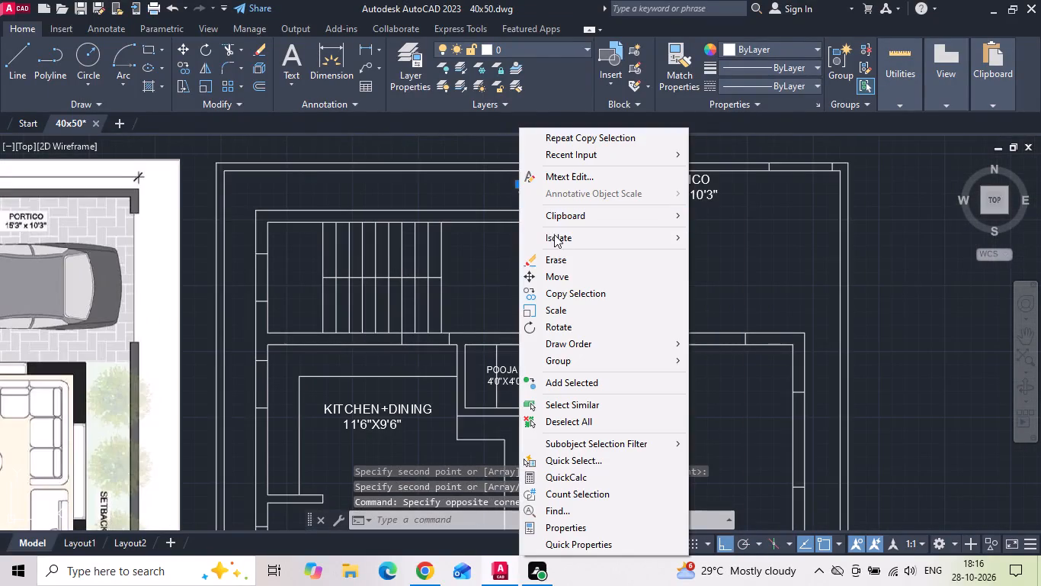
click(559, 273)
click(662, 247)
click(613, 240)
Change the upper setback label's text to 2'6" SETBACK.
scroll(674, 271, down, 1)
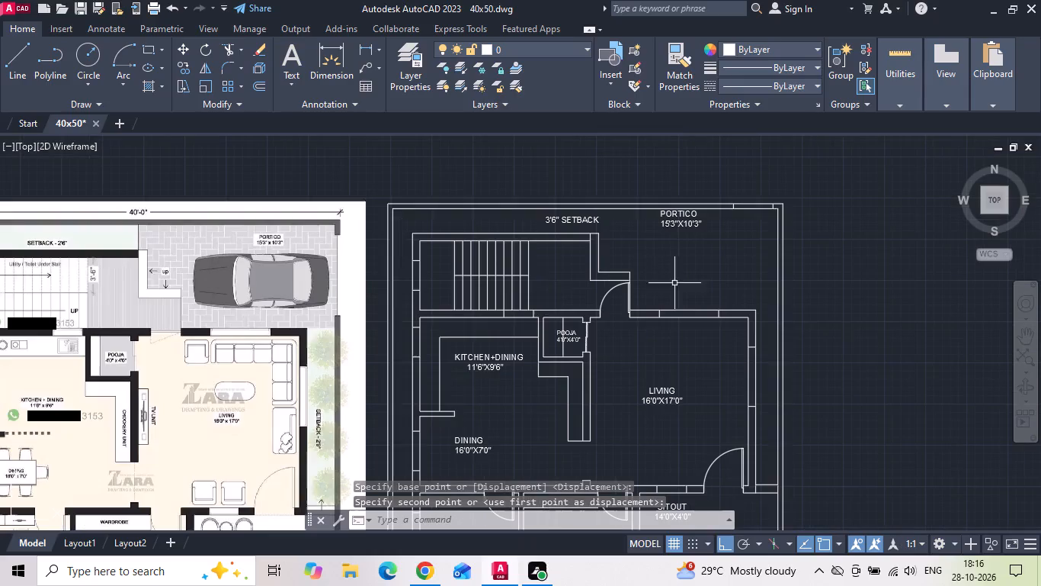
scroll(575, 208, up, 2)
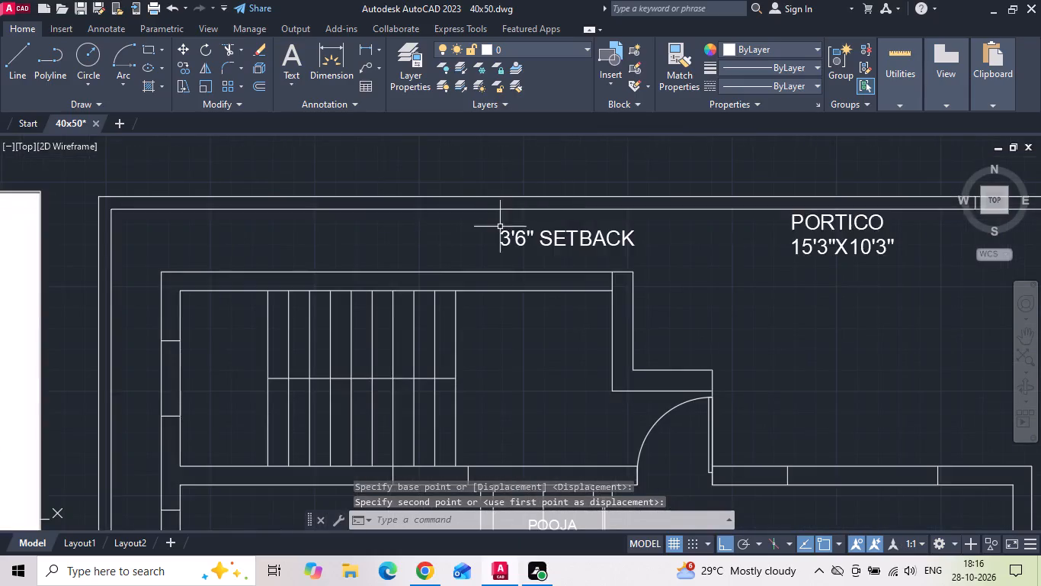
scroll(500, 227, up, 2)
double_click(510, 246)
click(510, 238)
double_click(512, 243)
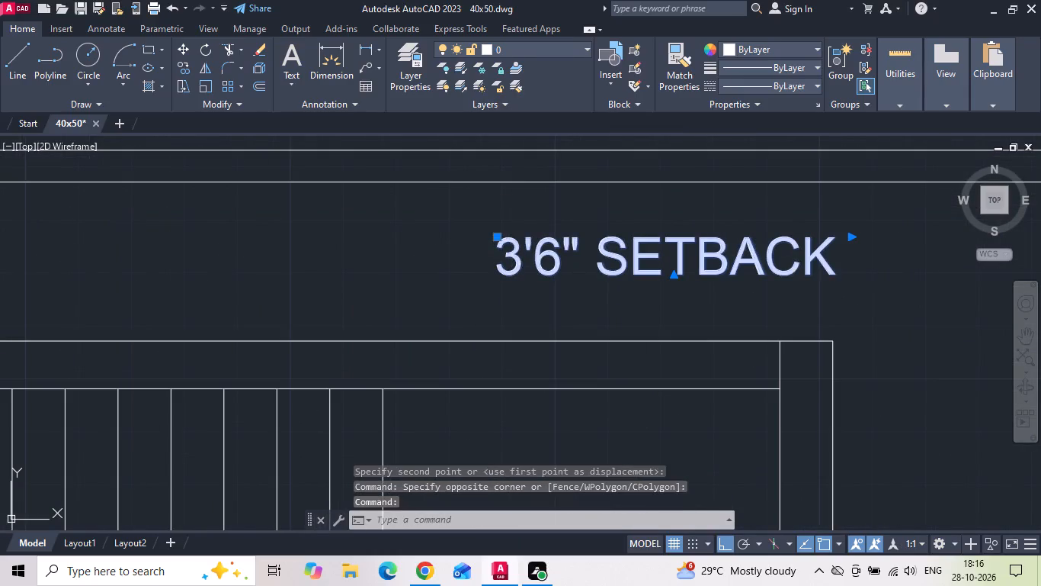
key(BackSpace)
key(2)
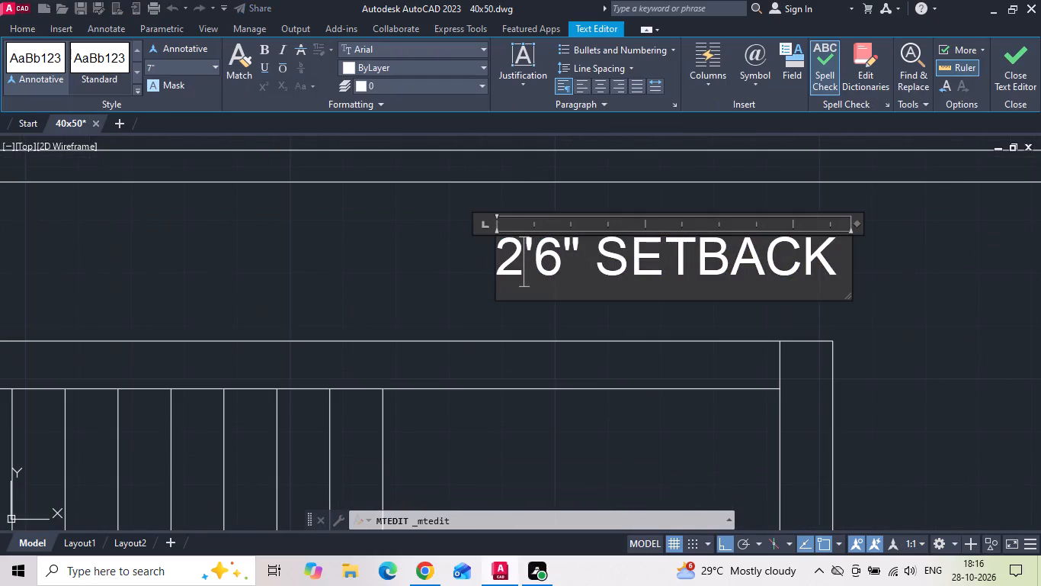
click(423, 285)
Copy the 2'6" SETBACK label horizontally to the empty space outside the plan's right-hand boundary wall.
scroll(642, 315, down, 5)
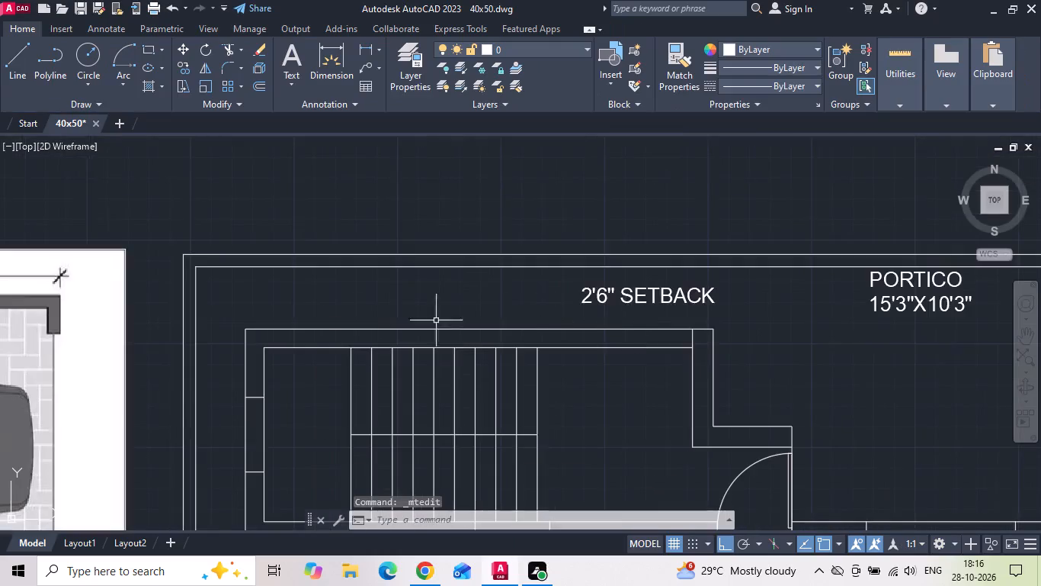
middle_drag(332, 318, 677, 237)
scroll(677, 237, down, 2)
scroll(241, 246, up, 2)
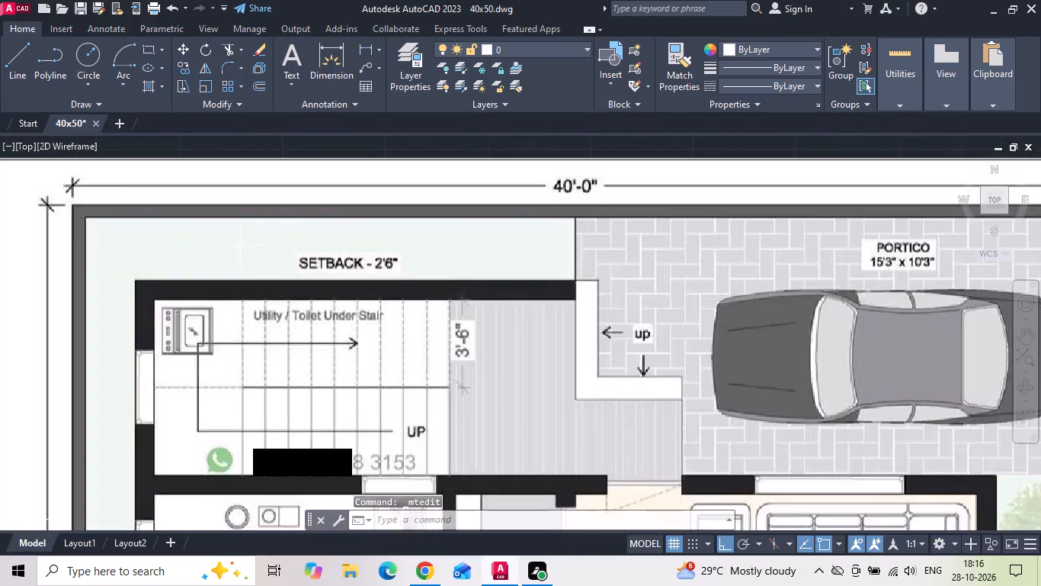
scroll(235, 246, down, 3)
scroll(584, 238, up, 1)
click(585, 239)
right_click(585, 240)
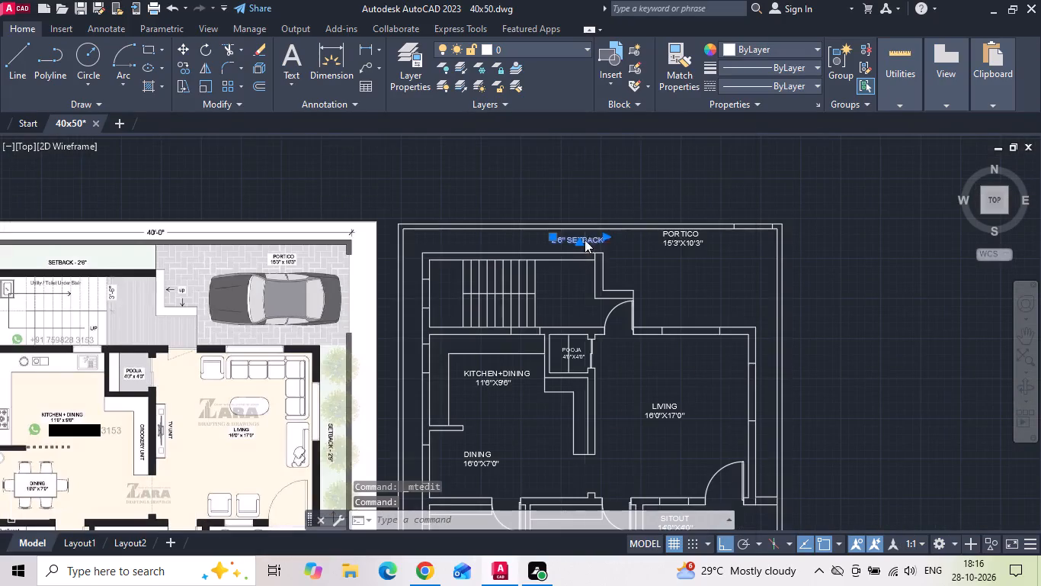
click(631, 295)
drag(546, 272, 553, 272)
middle_drag(825, 286, 631, 236)
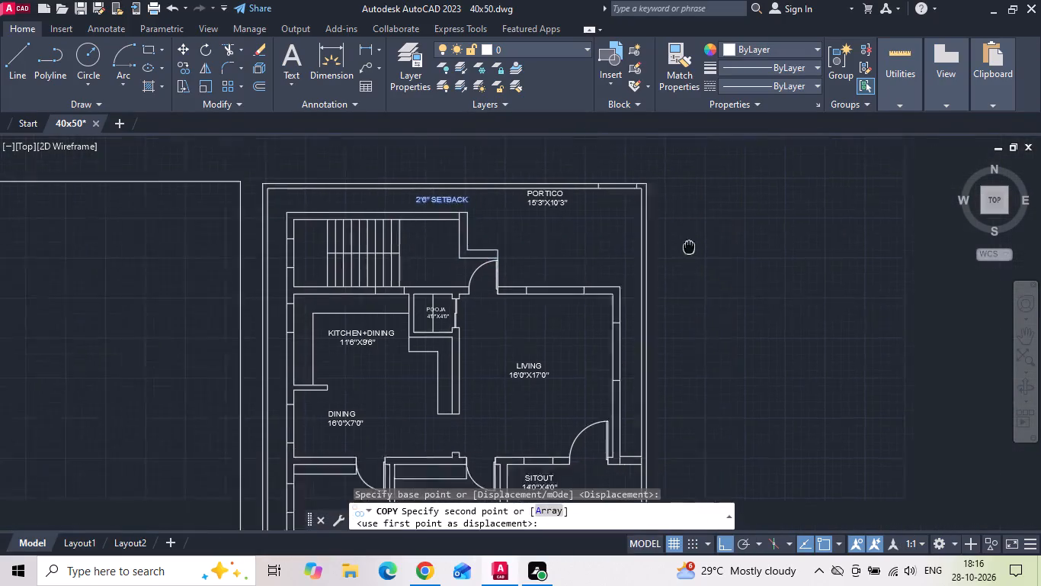
middle_drag(631, 236, 562, 224)
click(630, 274)
key(Escape)
Rotate the copied 2'6" SETBACK label outside the plan to 270° so it reads vertically downward.
click(684, 174)
right_click(650, 226)
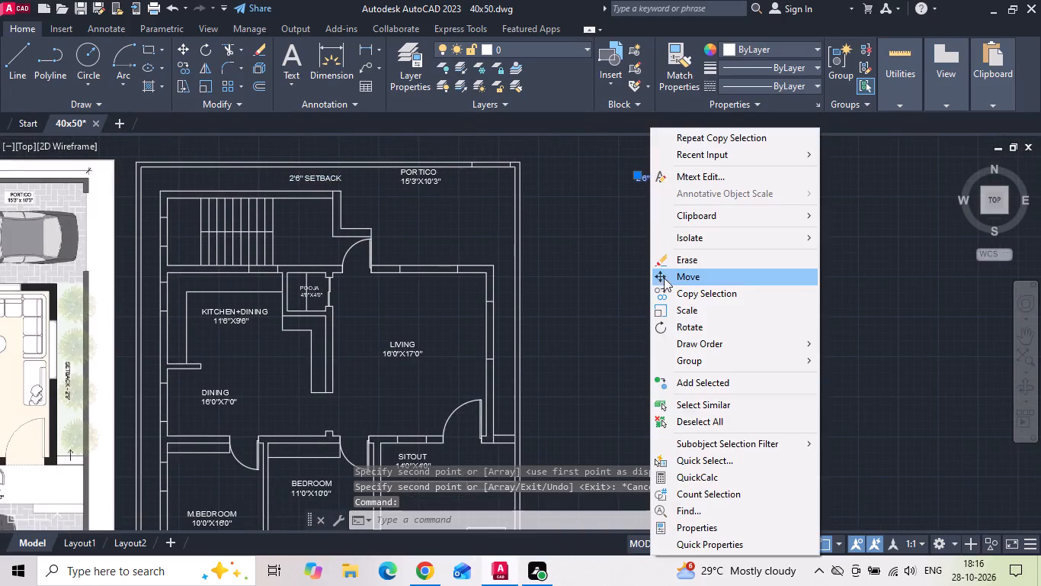
click(679, 320)
drag(649, 260, 646, 280)
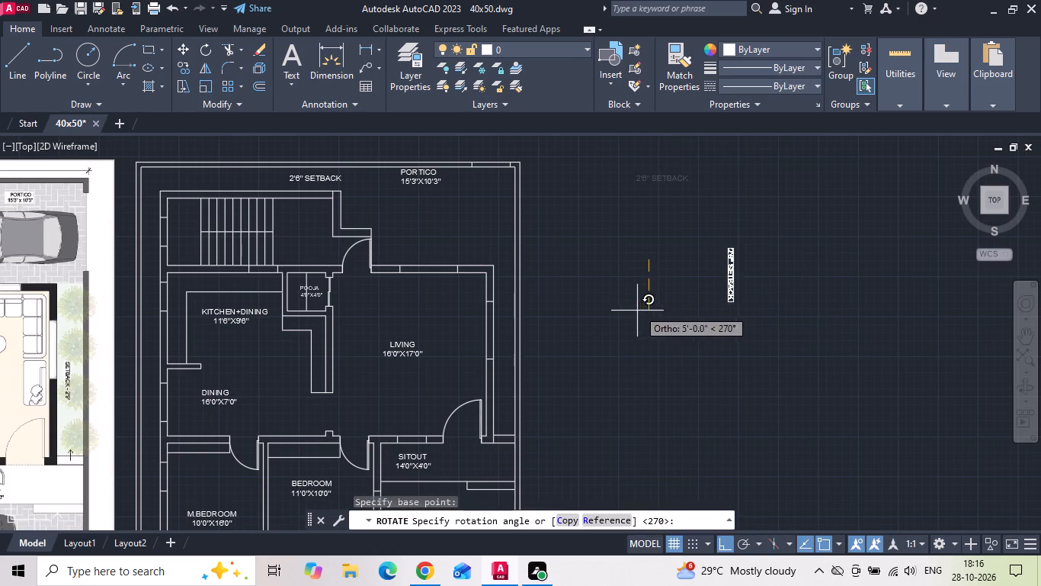
click(636, 315)
Move the vertical 2'6" SETBACK label horizontally into the side setback strip between the living room wall and the boundary.
click(732, 258)
right_click(732, 258)
click(752, 282)
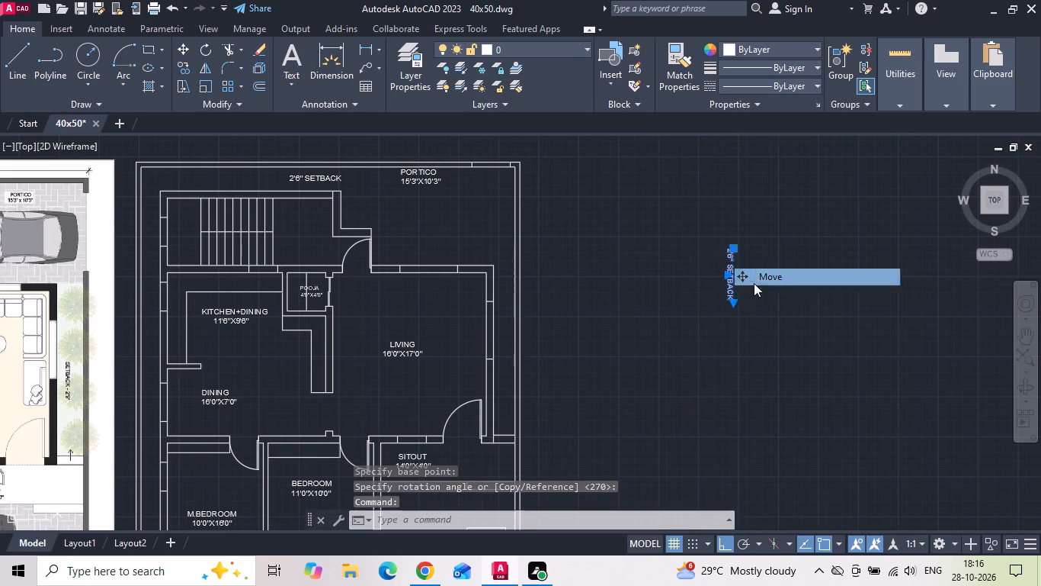
drag(720, 328, 696, 349)
scroll(498, 362, up, 1)
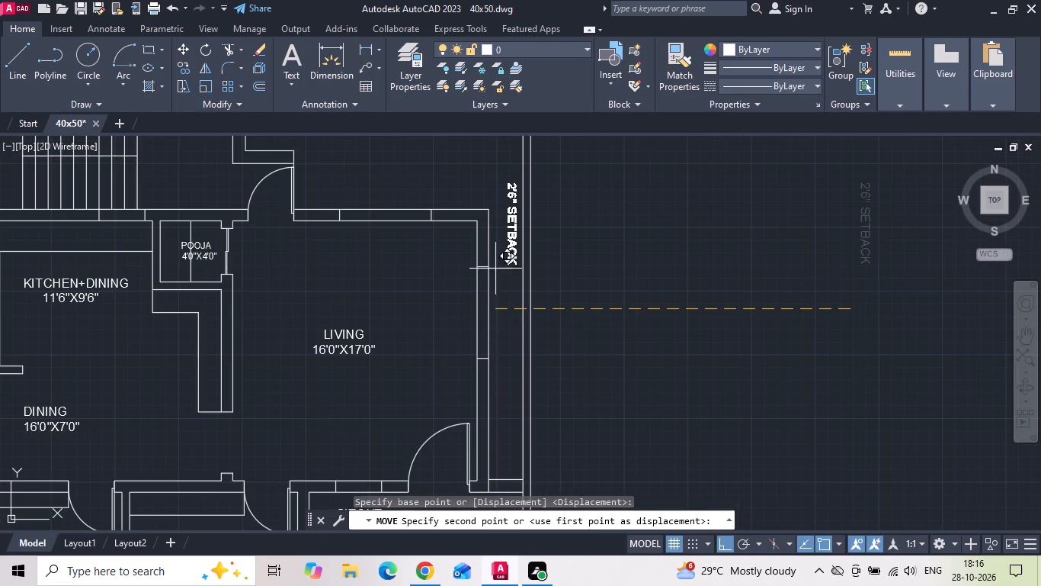
scroll(495, 252, up, 2)
click(479, 235)
Move the vertical setback label straight down the strip, to about mid-height of the living room's outer wall.
click(515, 263)
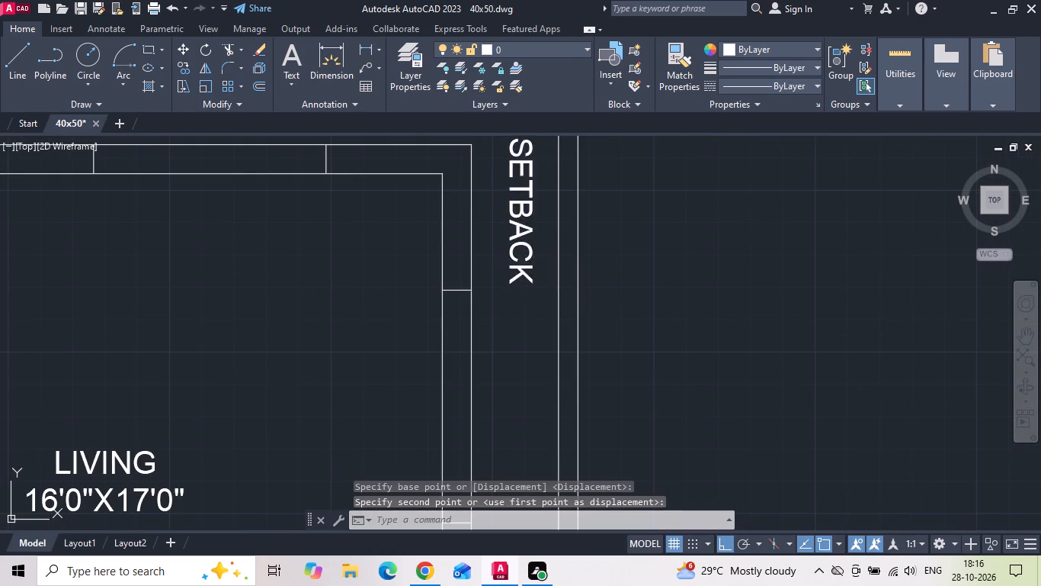
right_click(515, 263)
click(521, 270)
scroll(524, 264, down, 2)
drag(626, 262, 627, 310)
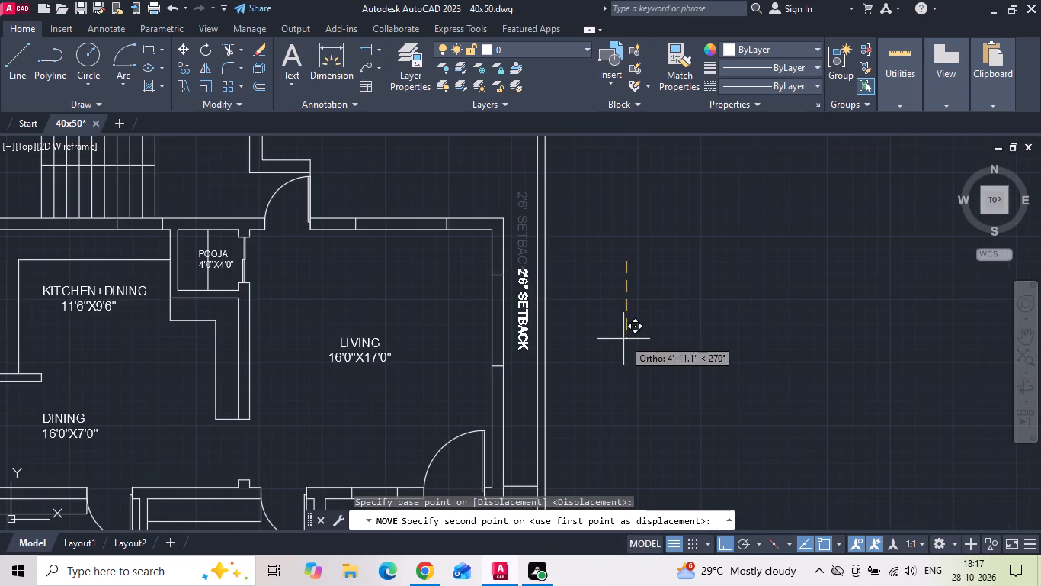
click(617, 406)
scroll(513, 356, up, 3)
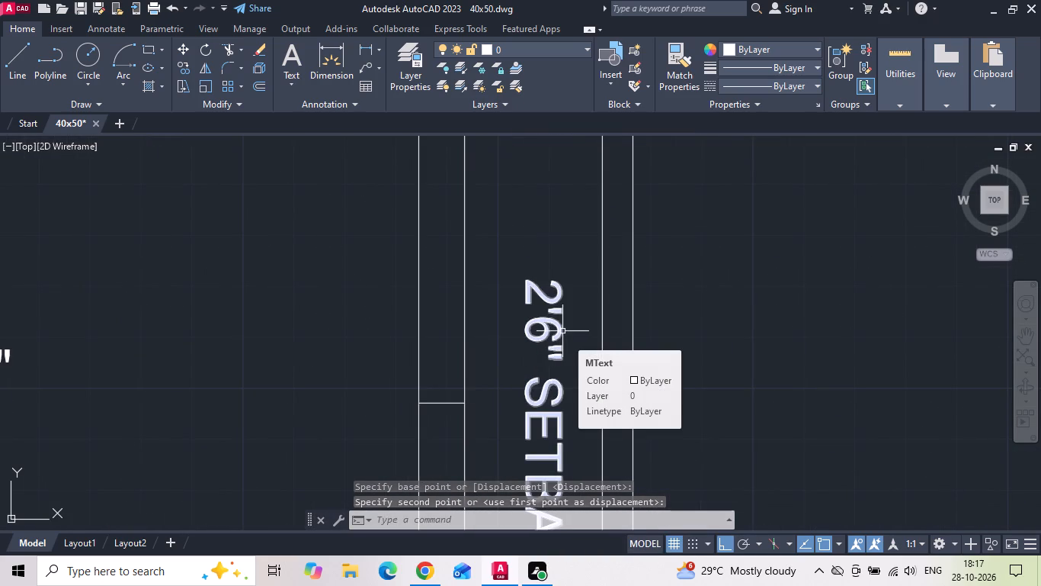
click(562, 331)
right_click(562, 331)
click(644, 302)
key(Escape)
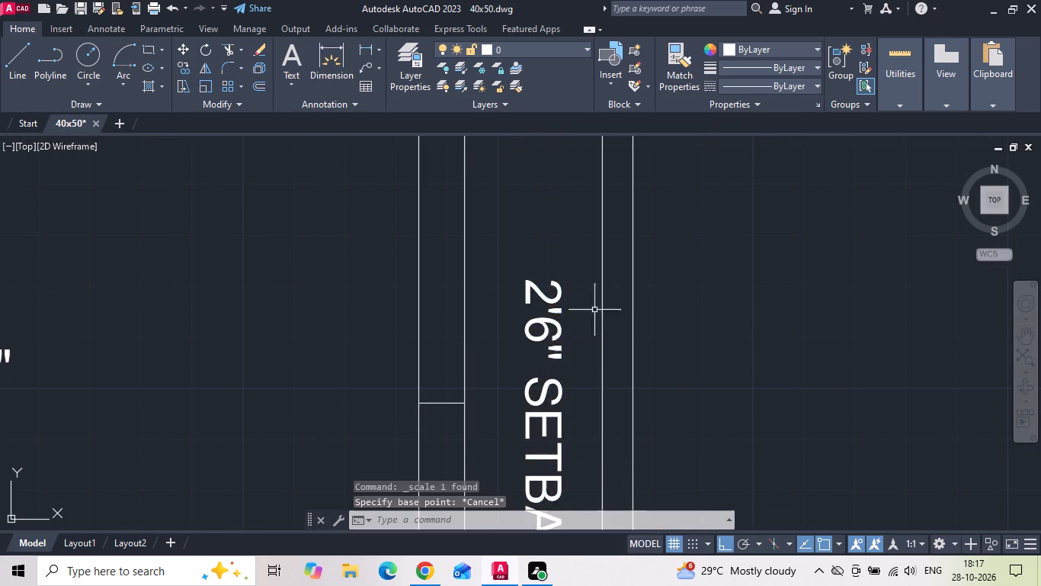
Copy the vertical 2'6" SETBACK label horizontally across the plan into the opposite side strip, beside the kitchen and dining areas.
click(539, 317)
right_click(537, 317)
click(581, 298)
scroll(581, 297, down, 4)
drag(575, 314, 549, 314)
scroll(224, 321, up, 2)
click(238, 377)
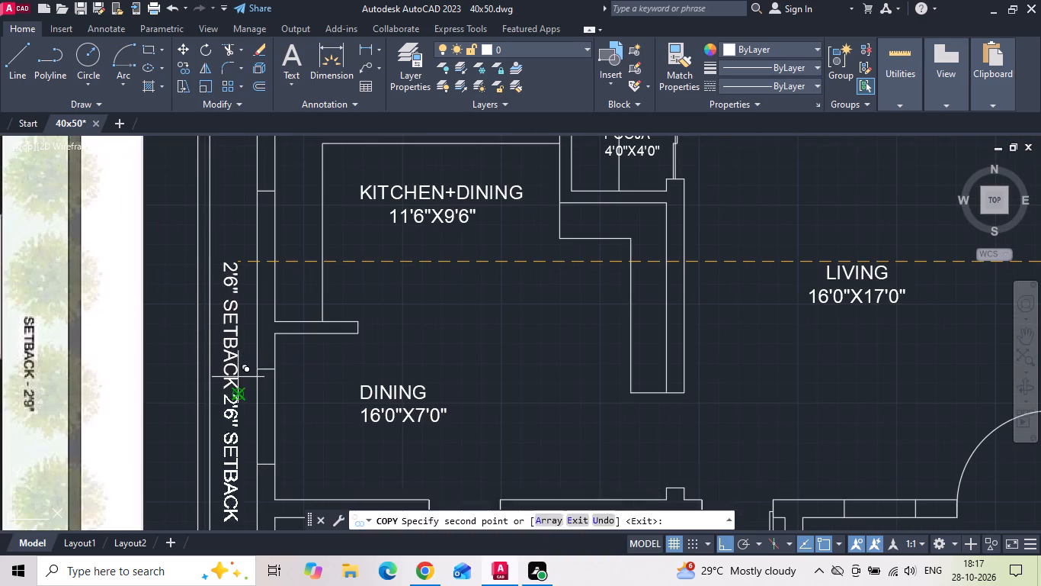
key(Escape)
scroll(235, 309, down, 3)
scroll(449, 314, up, 4)
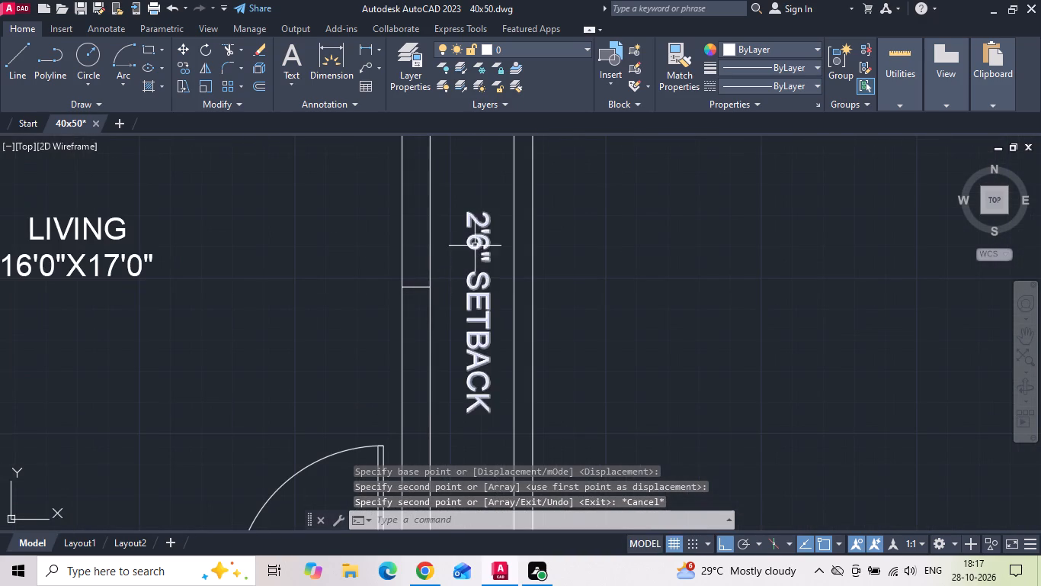
Change the vertical setback label beside the living room's outer wall to read 2'9" SETBACK.
double_click(476, 245)
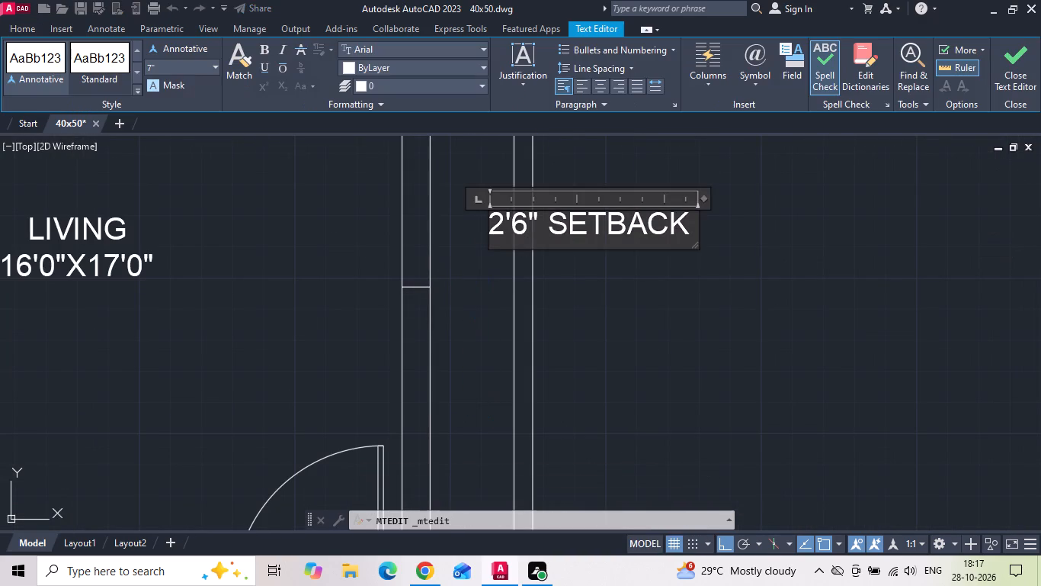
key(BackSpace)
key(9)
click(649, 300)
scroll(660, 221, down, 5)
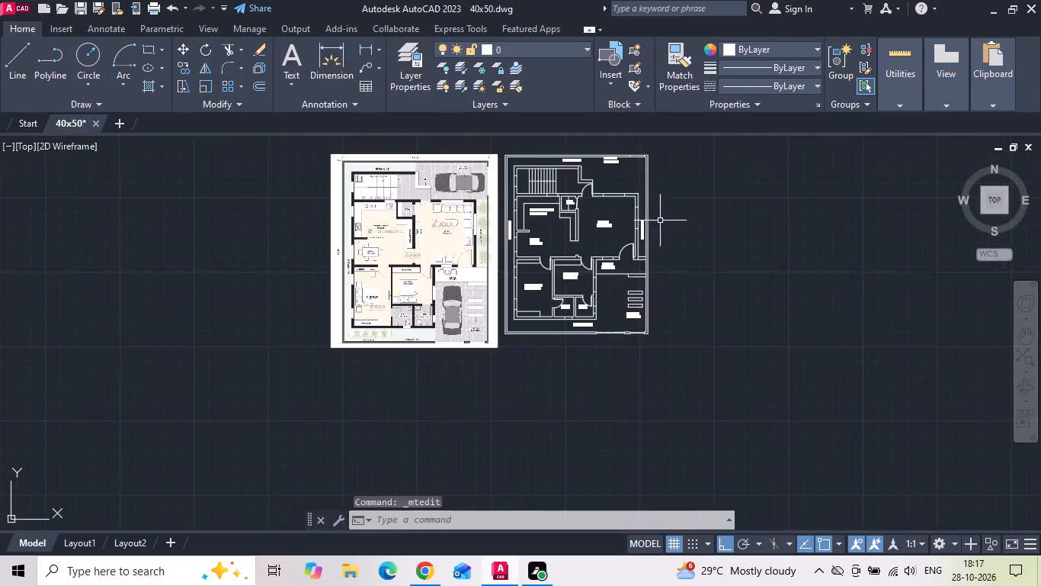
Move the vertical 2'6" SETBACK label beside the kitchen straight down its strip until it sits alongside the dining area.
scroll(538, 246, up, 1)
scroll(476, 219, up, 1)
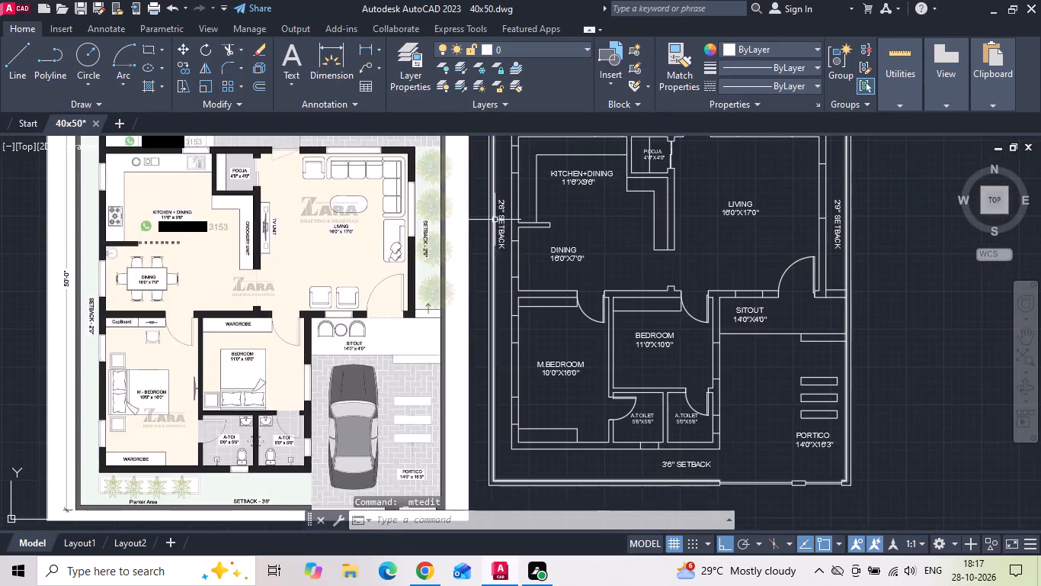
click(501, 228)
right_click(501, 228)
click(517, 276)
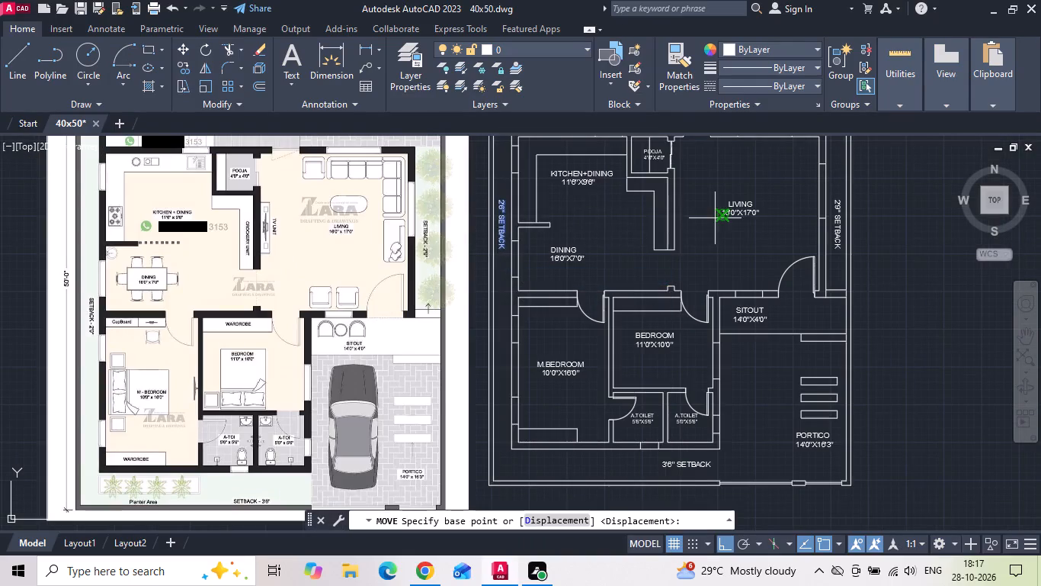
click(714, 223)
click(708, 252)
Save the drawing.
key(ctrl+s)
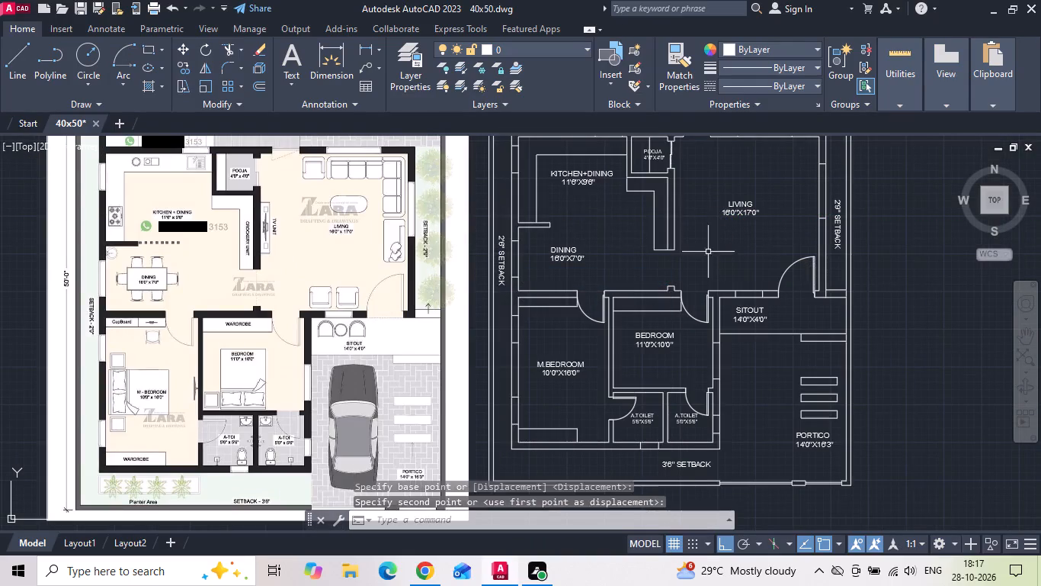
key(ctrl+s)
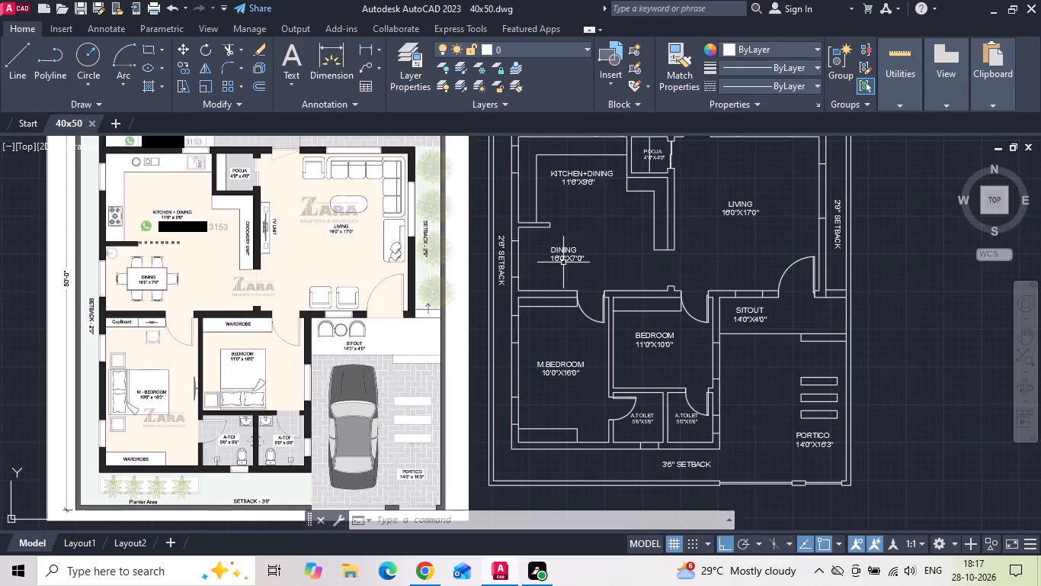
Copy the 3'6" SETBACK label straight up onto the wardrobe strip of the 11'0"X10'0" bedroom.
click(663, 463)
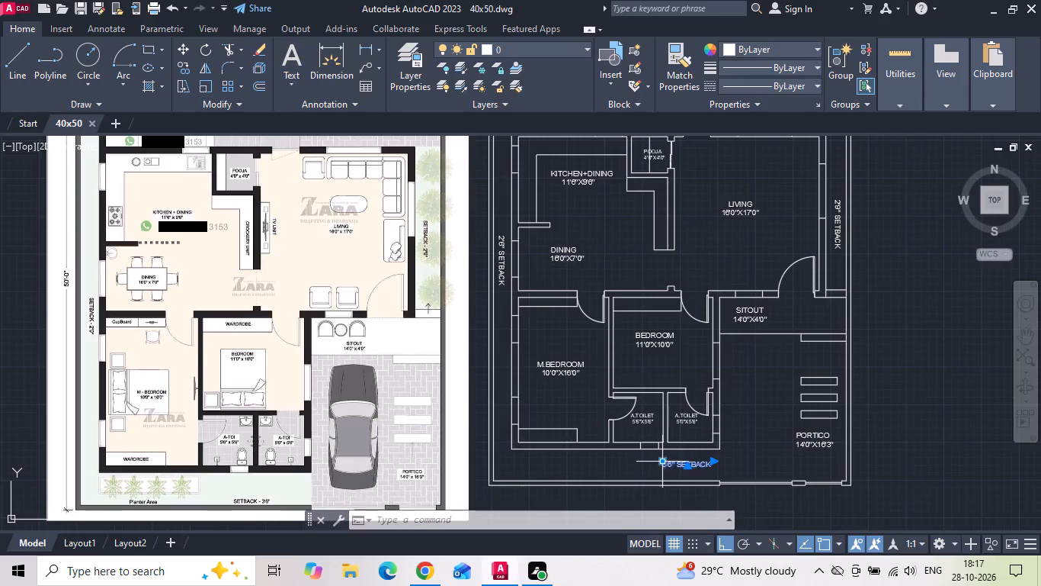
right_click(663, 463)
click(714, 202)
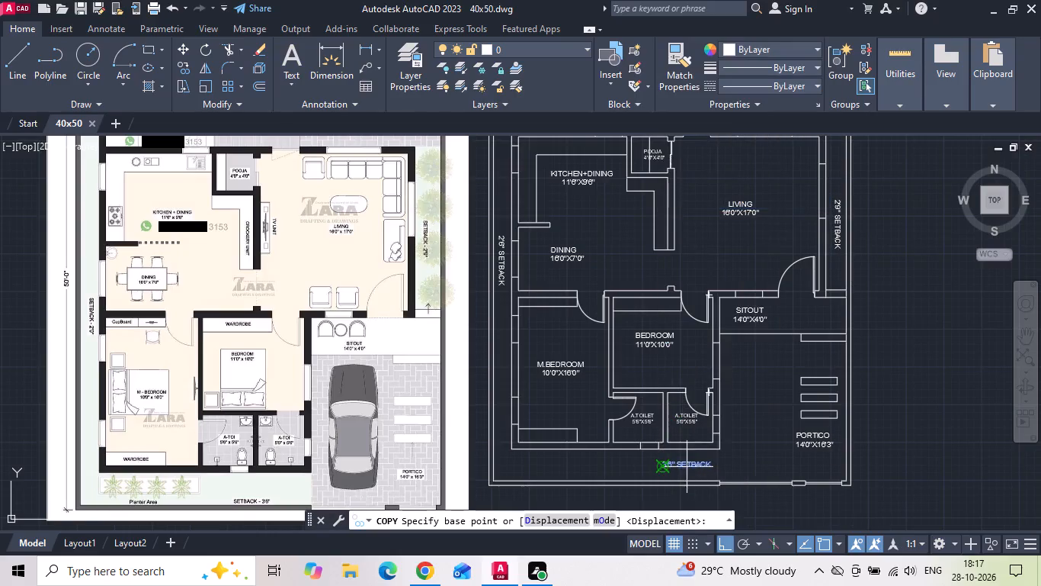
drag(686, 465, 685, 458)
scroll(661, 330, up, 3)
click(597, 262)
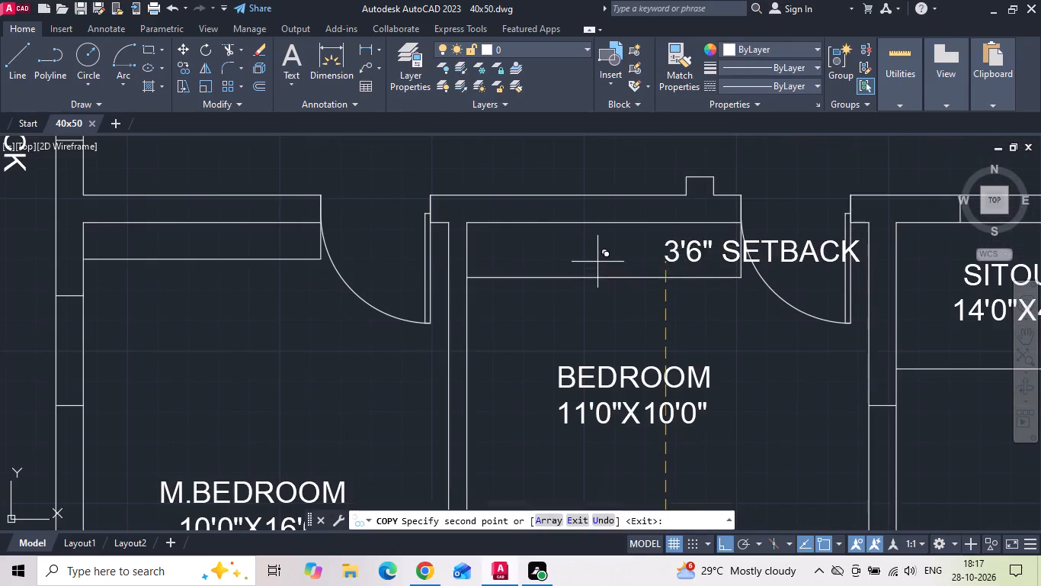
key(Escape)
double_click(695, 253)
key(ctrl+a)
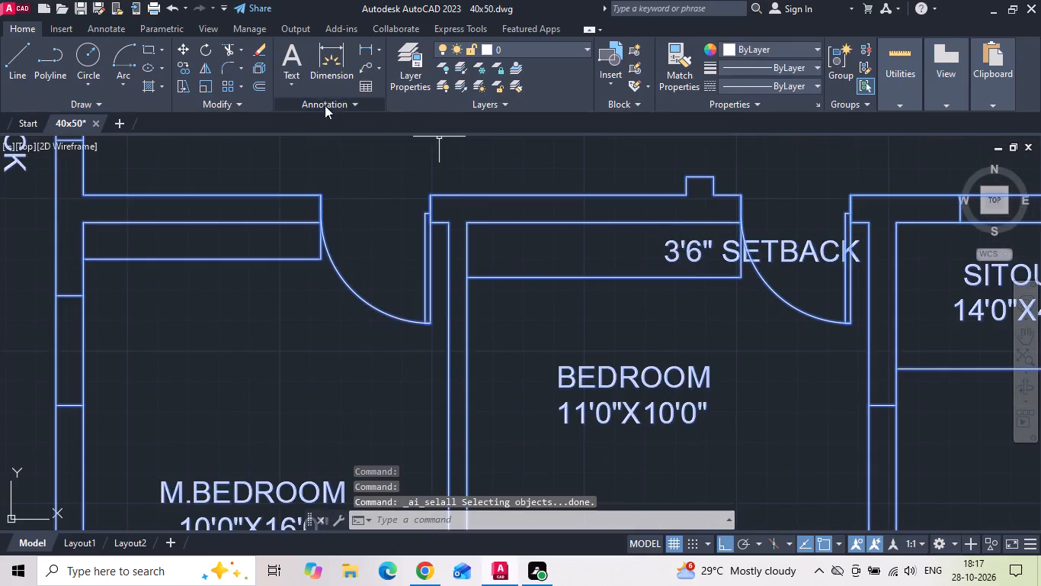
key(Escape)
Set the copied label's text height to 5" and replace its text with WARDROBE.
double_click(674, 256)
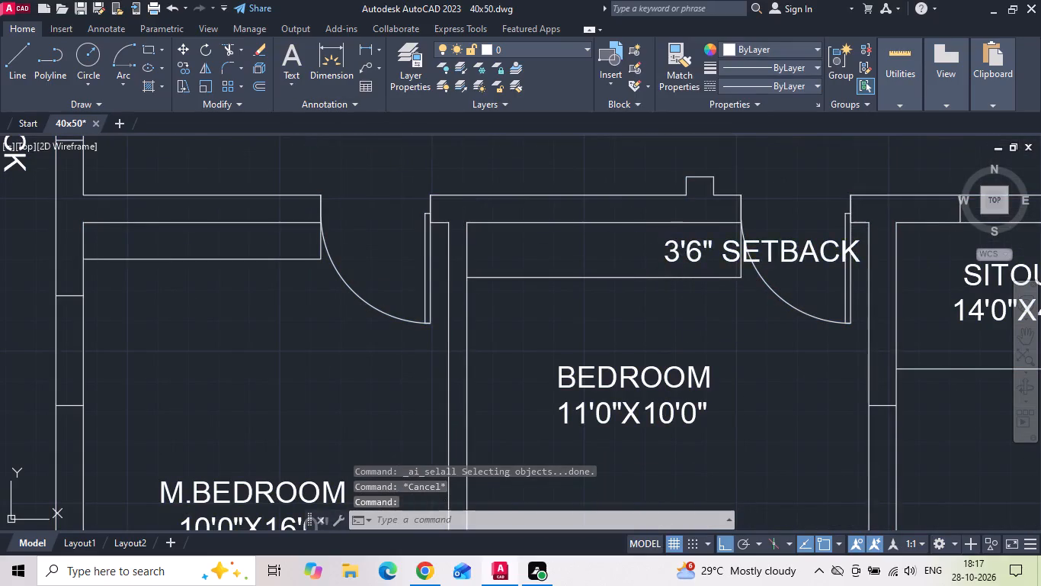
key(ctrl+a)
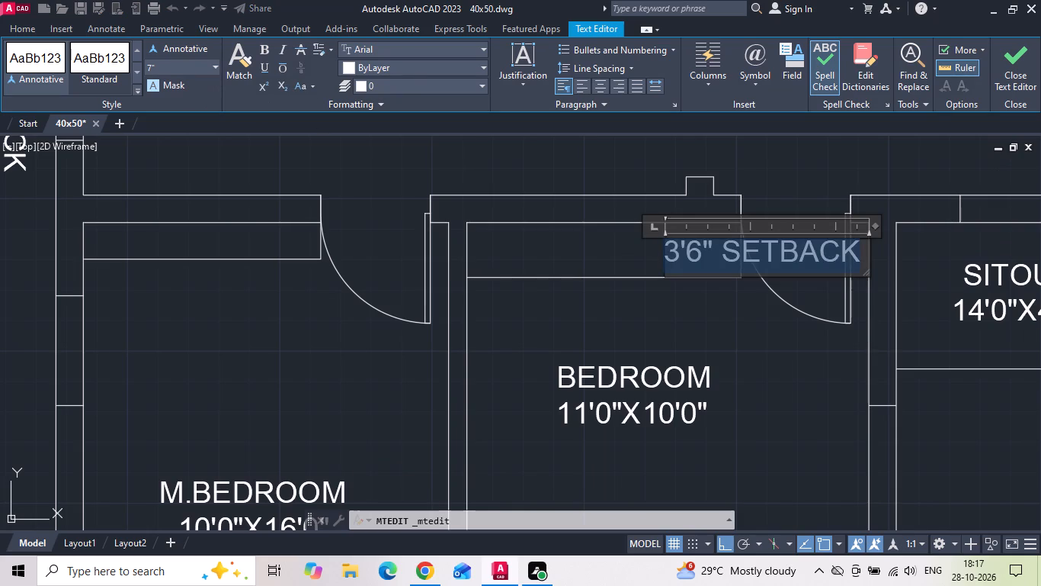
click(204, 65)
key(BackSpace)
text(4")
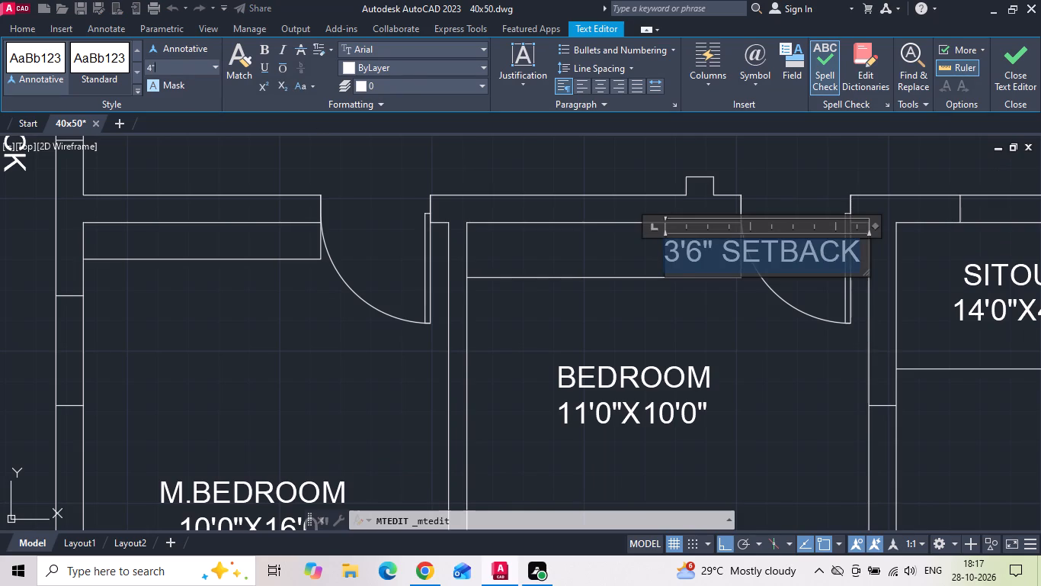
key(Return)
click(204, 65)
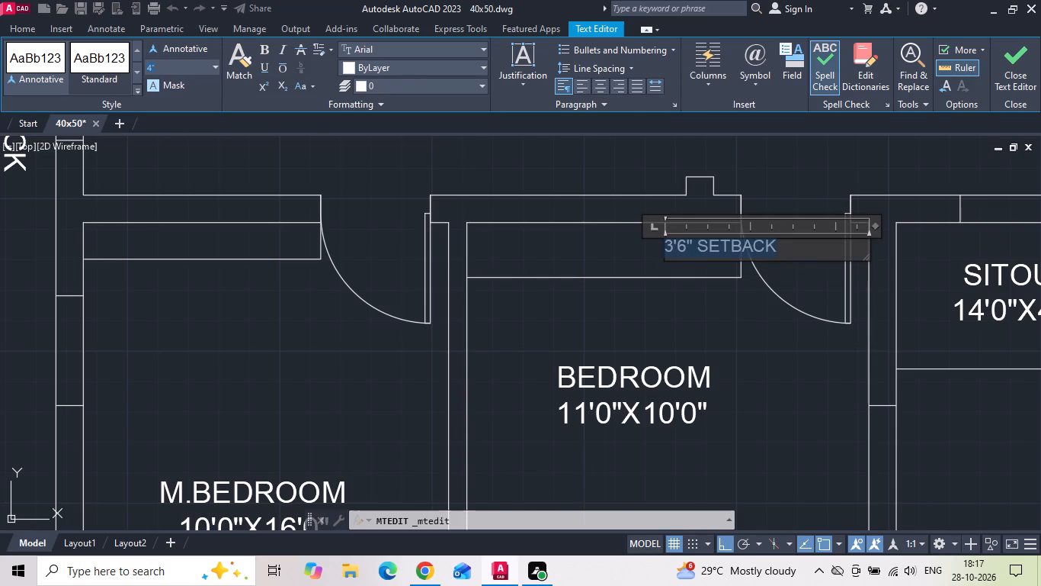
text(5")
key(Return)
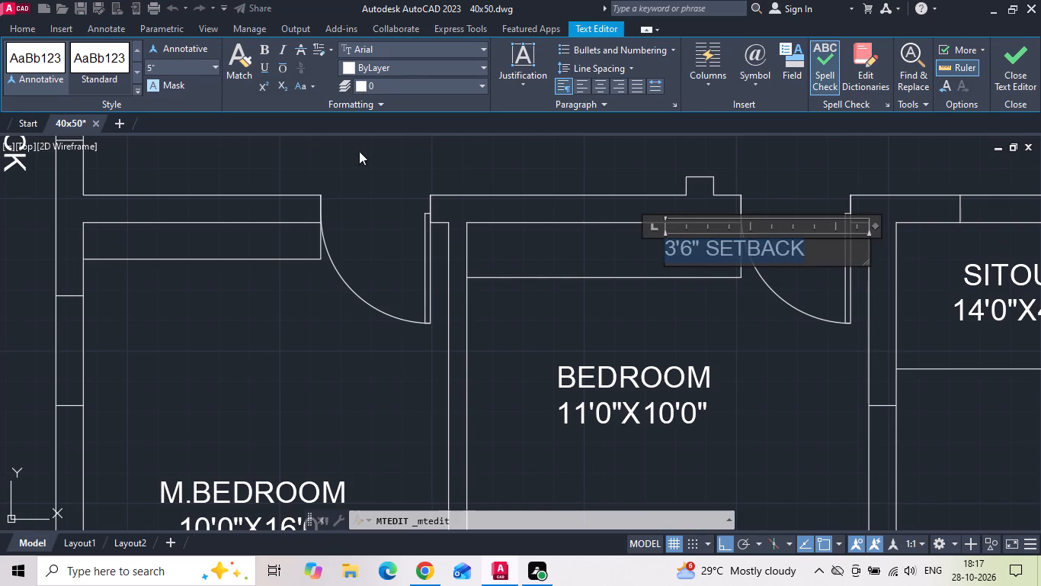
key(BackSpace)
text(WARDROBE)
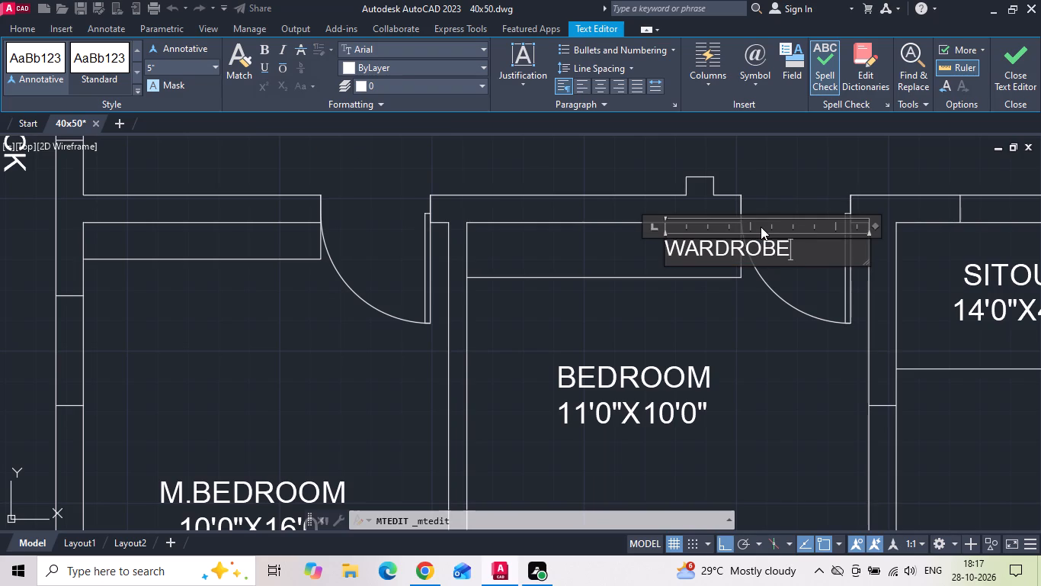
click(777, 316)
Move the WARDROBE label about 2'11" horizontally so it is centred inside the bedroom's wardrobe rectangle.
click(713, 249)
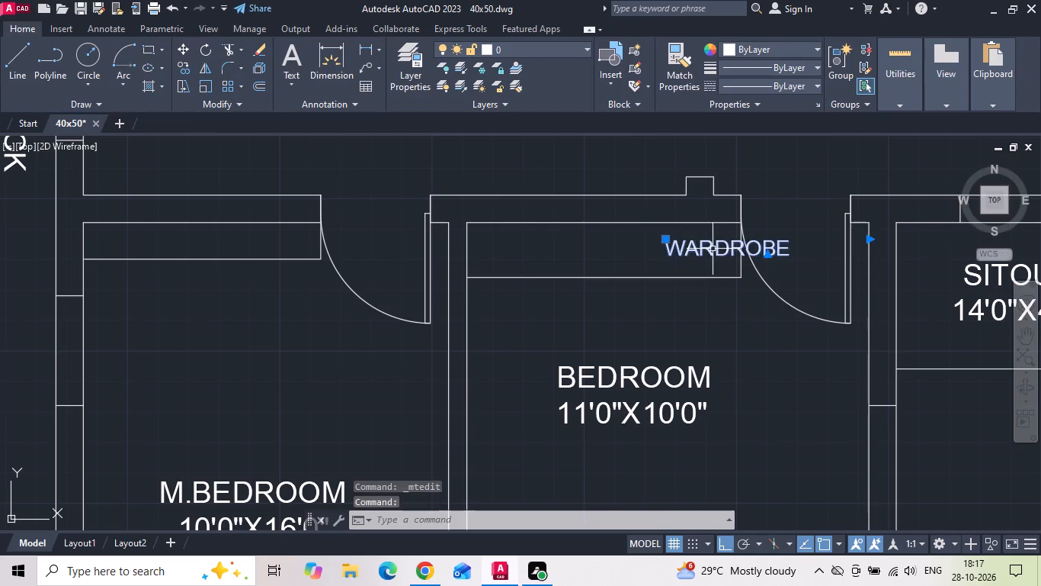
right_click(712, 249)
click(738, 275)
drag(693, 328, 635, 336)
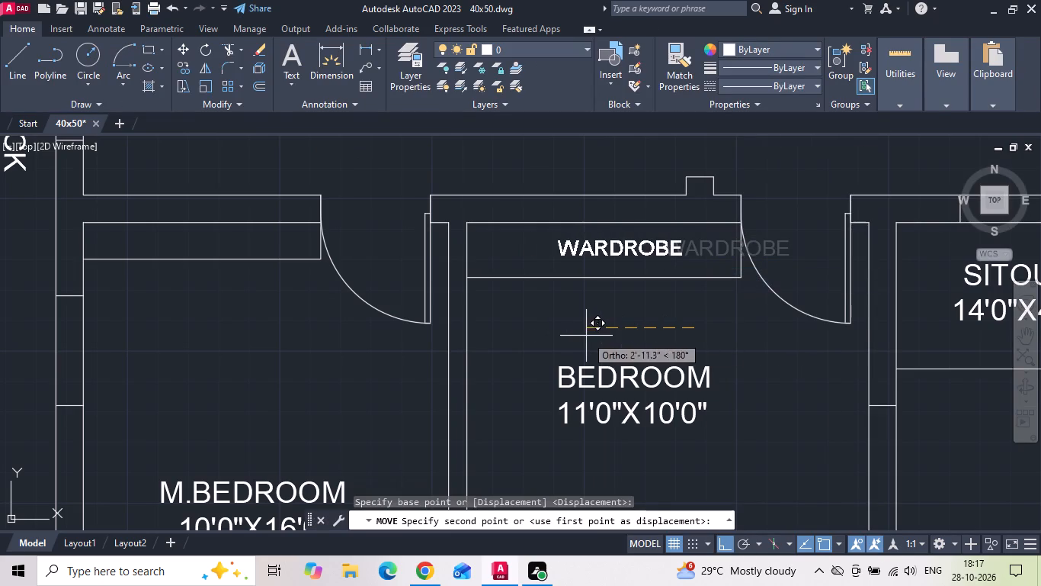
click(588, 336)
Copy the WARDROBE label horizontally into the narrow storage rectangle along the master bedroom's wall with the dining area.
click(606, 250)
right_click(606, 250)
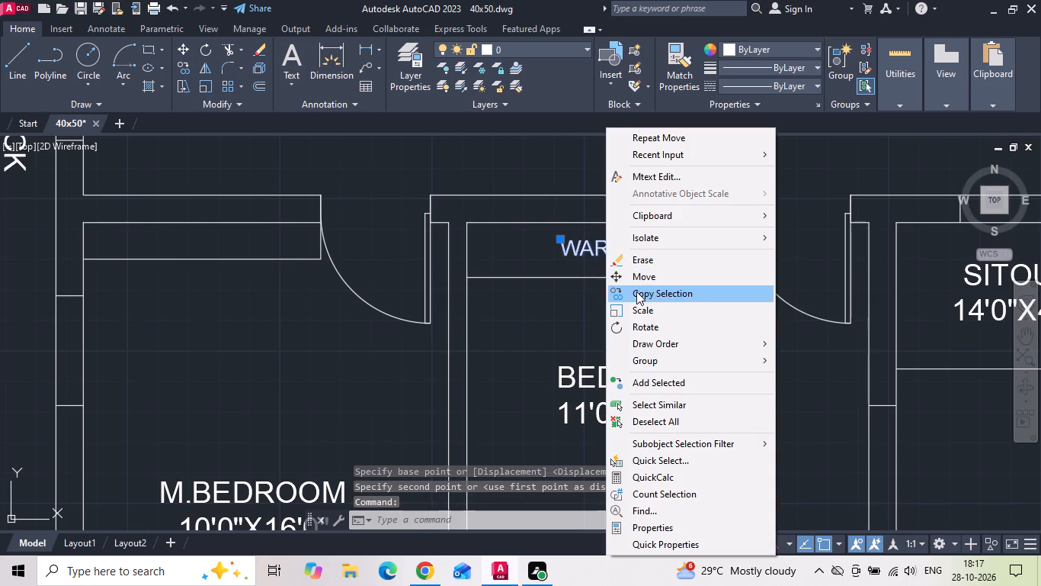
click(636, 291)
drag(618, 315, 453, 325)
click(213, 306)
key(Escape)
Replace the text of the copied label in the master bedroom's narrow storage rectangle with CUPBOARD.
scroll(167, 221, up, 2)
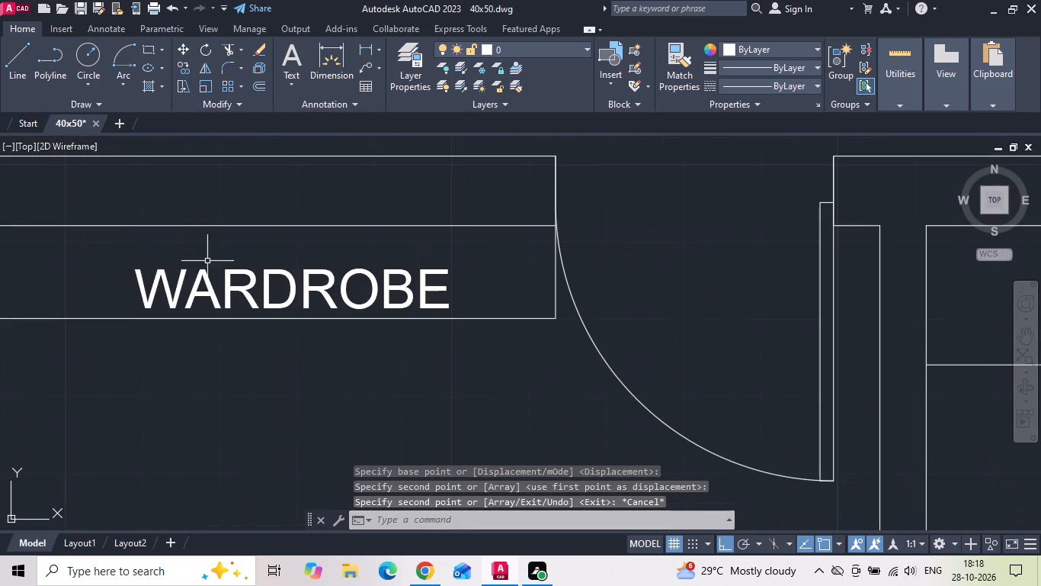
double_click(207, 272)
drag(444, 293, 392, 295)
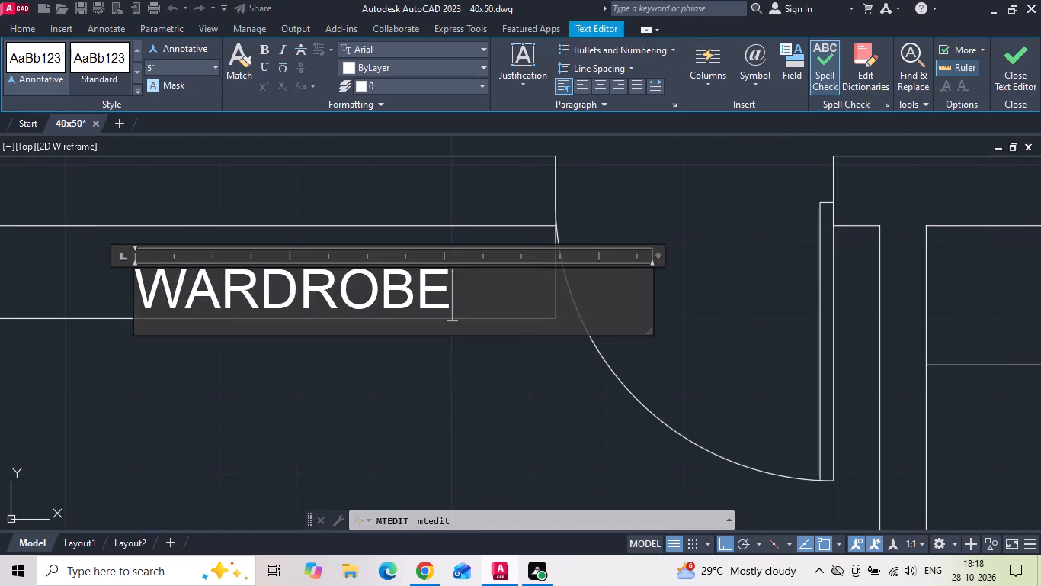
drag(392, 295, 118, 299)
key(BackSpace)
text(CUP)
key(n)
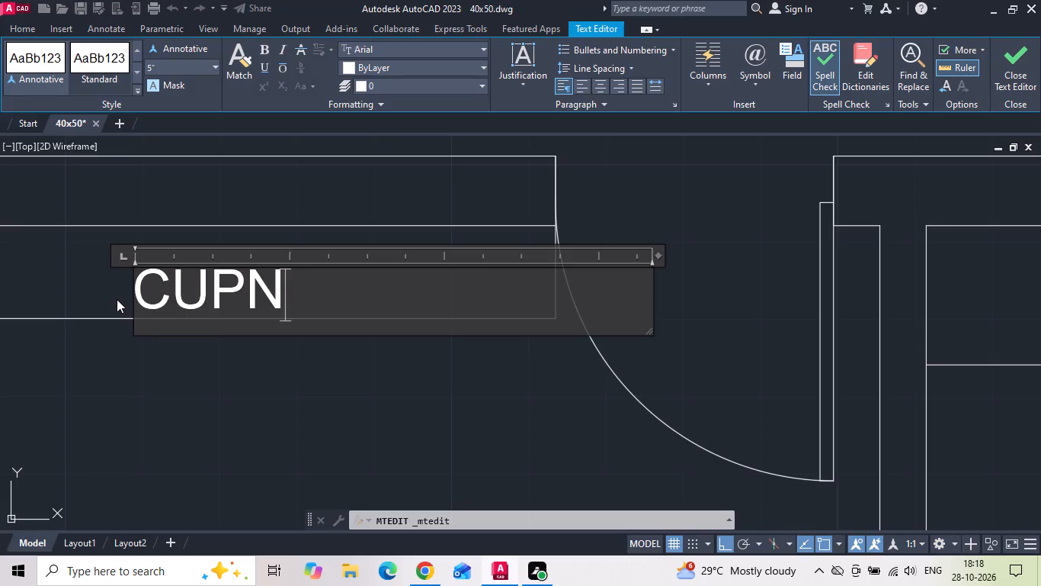
key(BackSpace)
text(BOARD)
scroll(186, 338, down, 3)
middle_drag(186, 375, 386, 354)
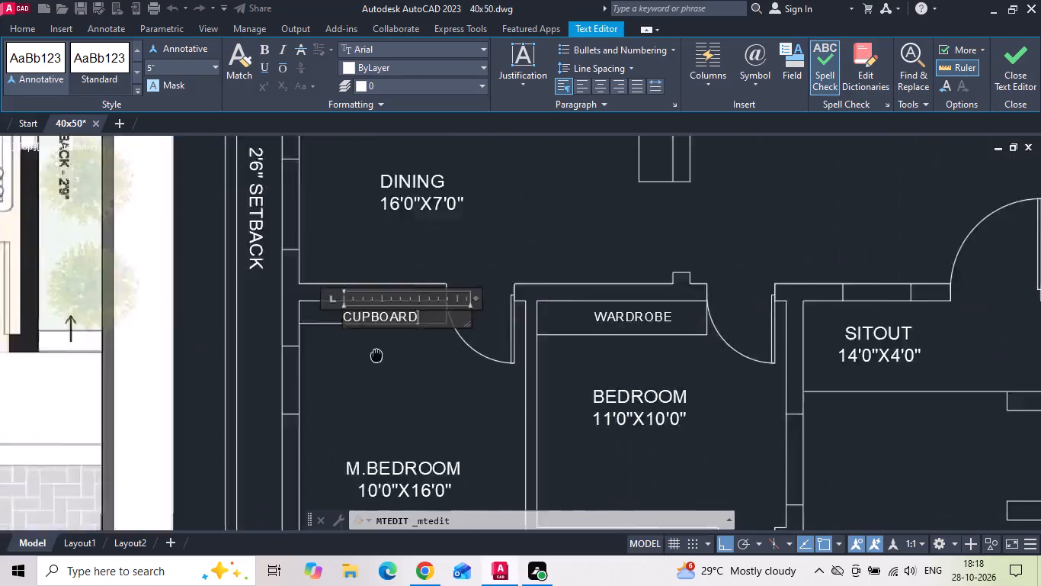
middle_drag(386, 354, 485, 348)
scroll(495, 345, down, 2)
scroll(489, 350, up, 2)
click(487, 348)
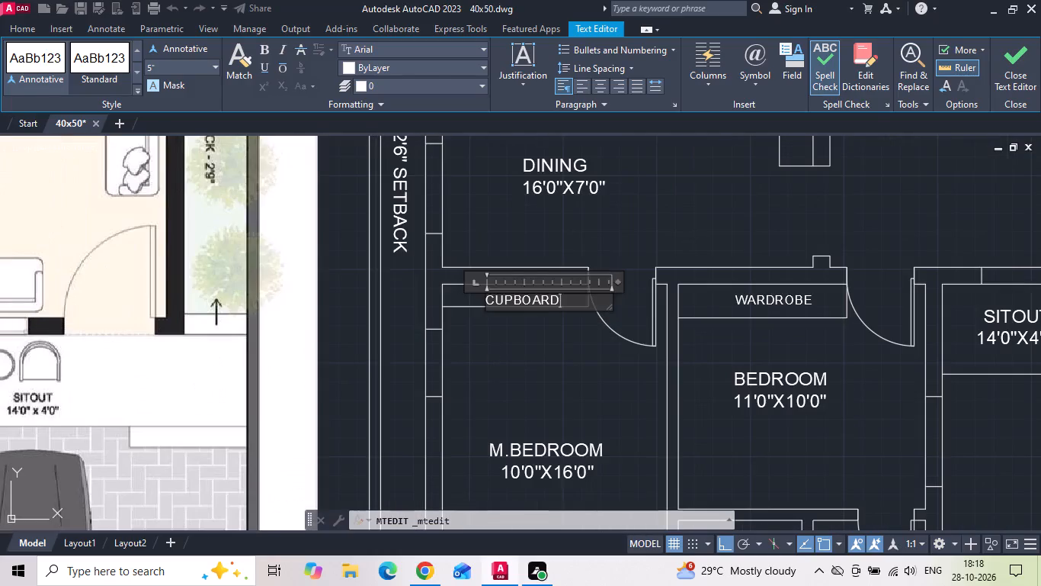
Move the CUPBOARD label slightly up so it is vertically centred in its rectangle.
scroll(527, 282, up, 2)
click(501, 306)
click(455, 326)
right_click(454, 326)
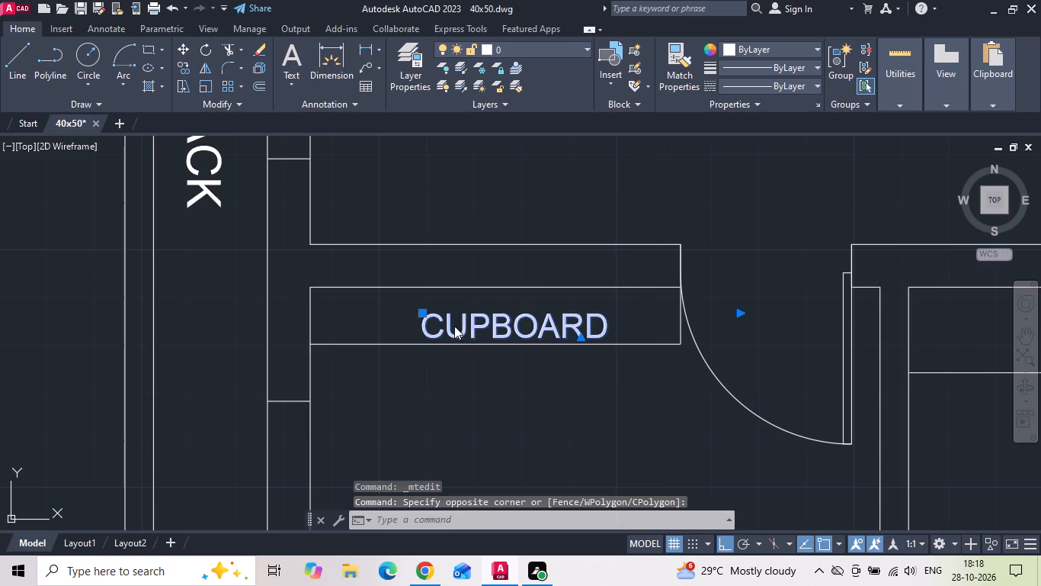
click(487, 285)
scroll(490, 411, up, 1)
click(490, 411)
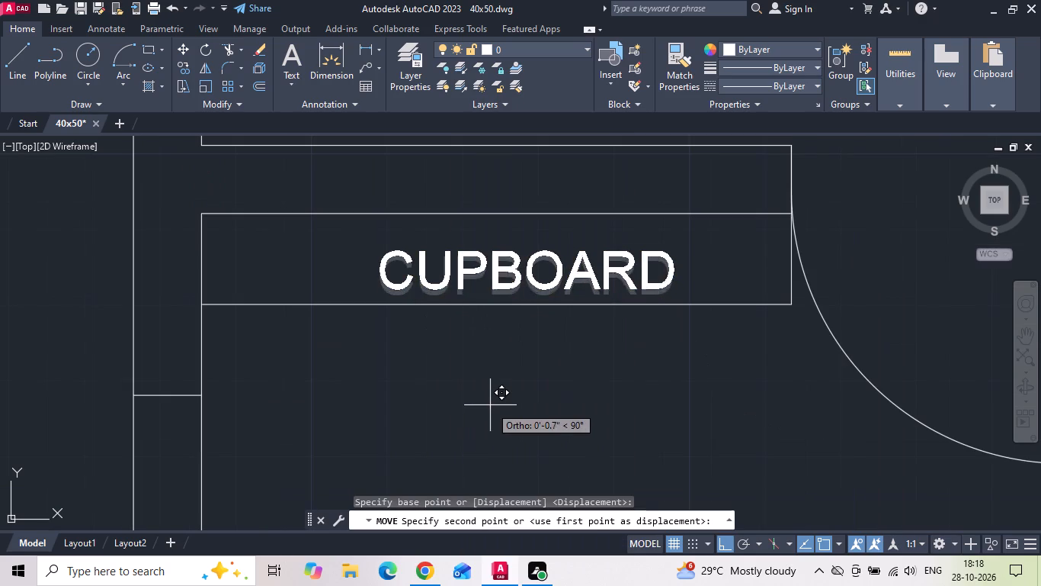
click(489, 396)
Move the CUPBOARD label horizontally to the outer-wall end of its rectangle, away from the door.
click(583, 262)
right_click(583, 262)
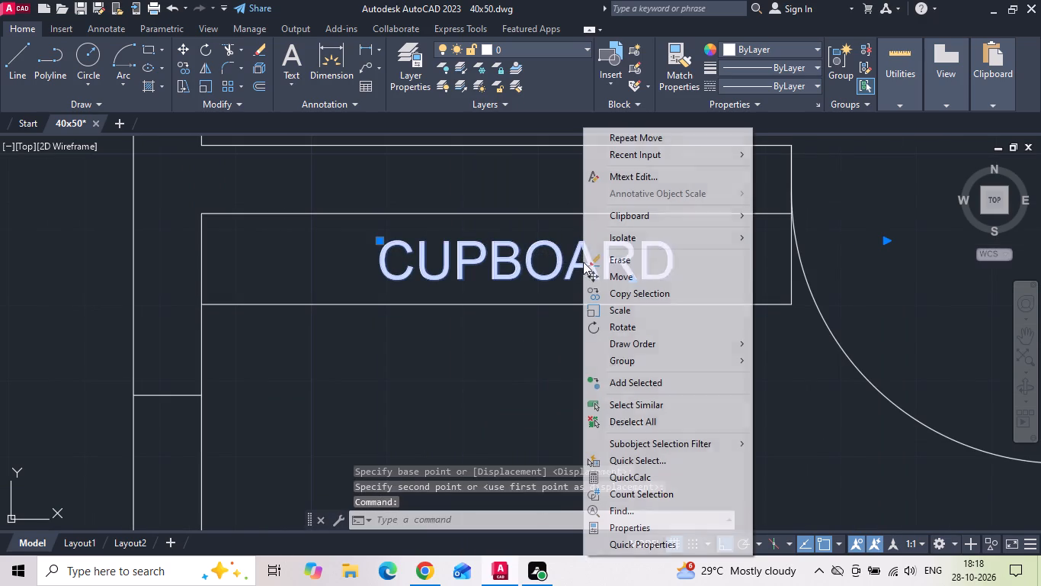
click(596, 275)
drag(595, 395, 585, 397)
click(425, 398)
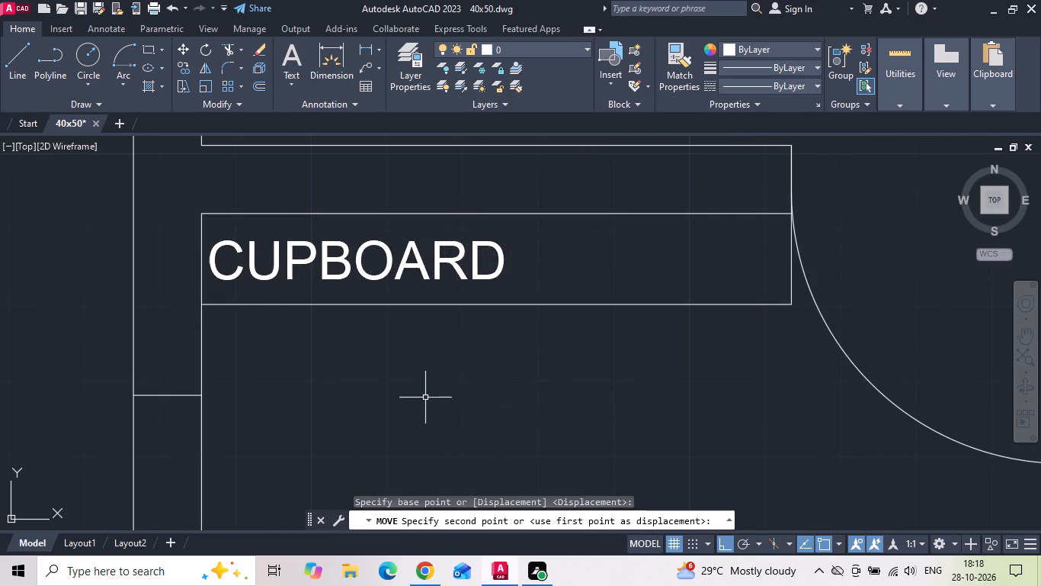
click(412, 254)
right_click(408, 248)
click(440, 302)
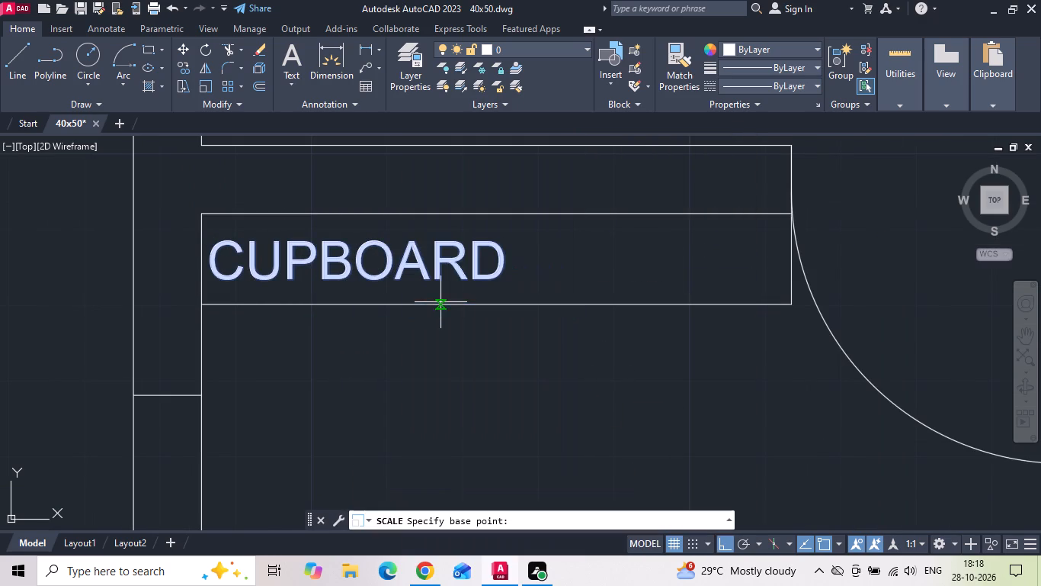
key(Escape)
Copy the CUPBOARD label about 14'9" straight down into the rectangle at the opposite end of the master bedroom.
click(440, 273)
right_click(405, 233)
click(428, 286)
scroll(427, 252, down, 3)
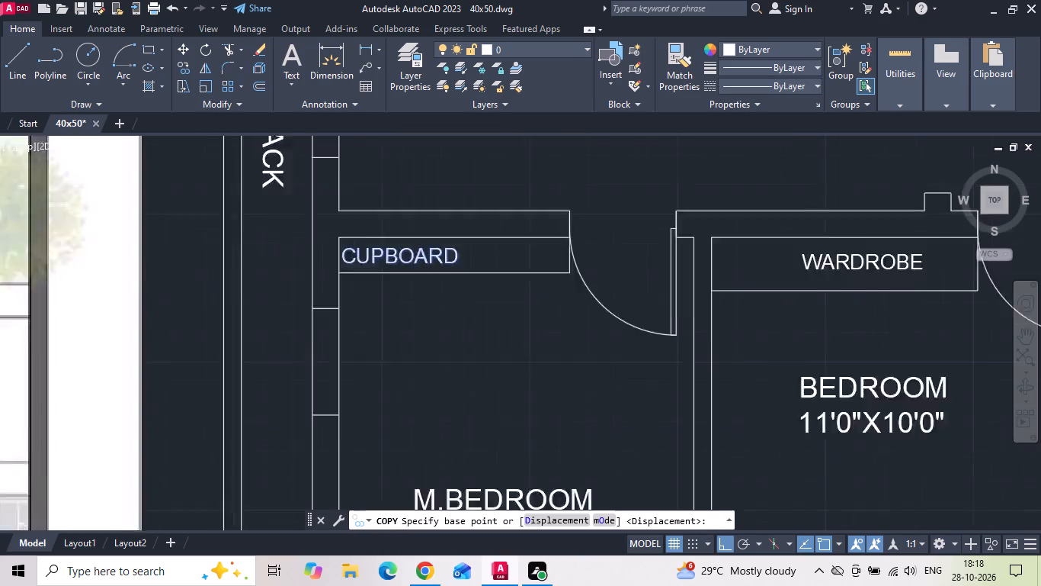
drag(426, 260, 423, 285)
middle_drag(408, 321, 422, 166)
scroll(437, 439, up, 2)
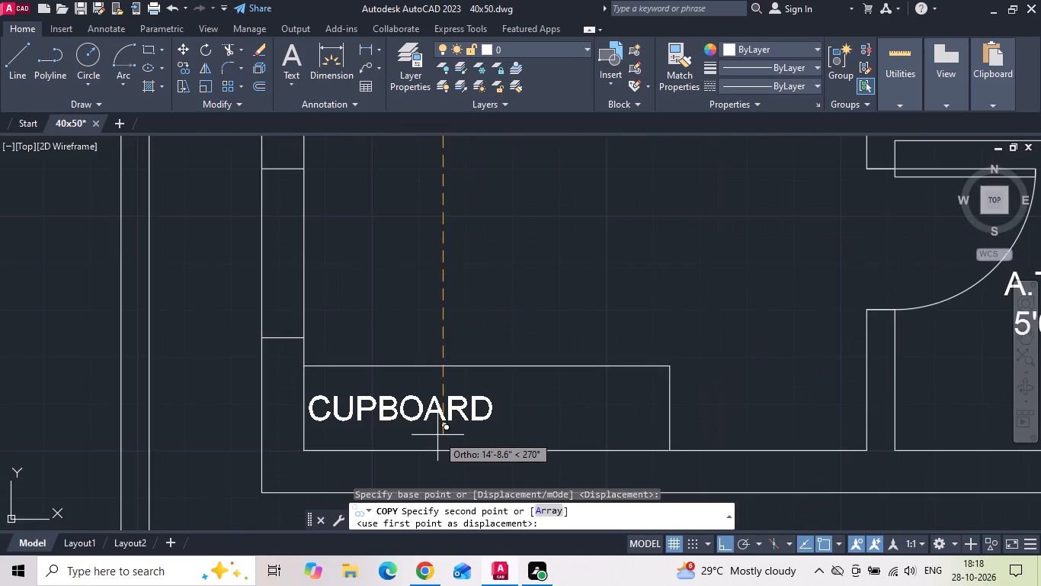
click(439, 433)
key(Escape)
Replace the text of the lower CUPBOARD copy in the master bedroom with WARDROBE.
double_click(444, 408)
drag(492, 407, 422, 408)
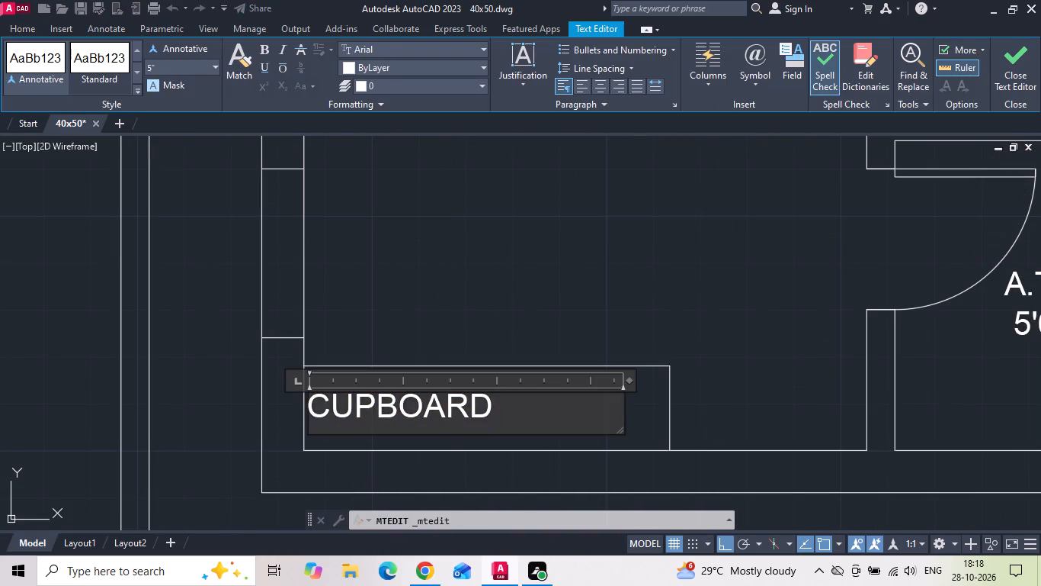
drag(422, 408, 246, 411)
key(BackSpace)
text(WARDROBE)
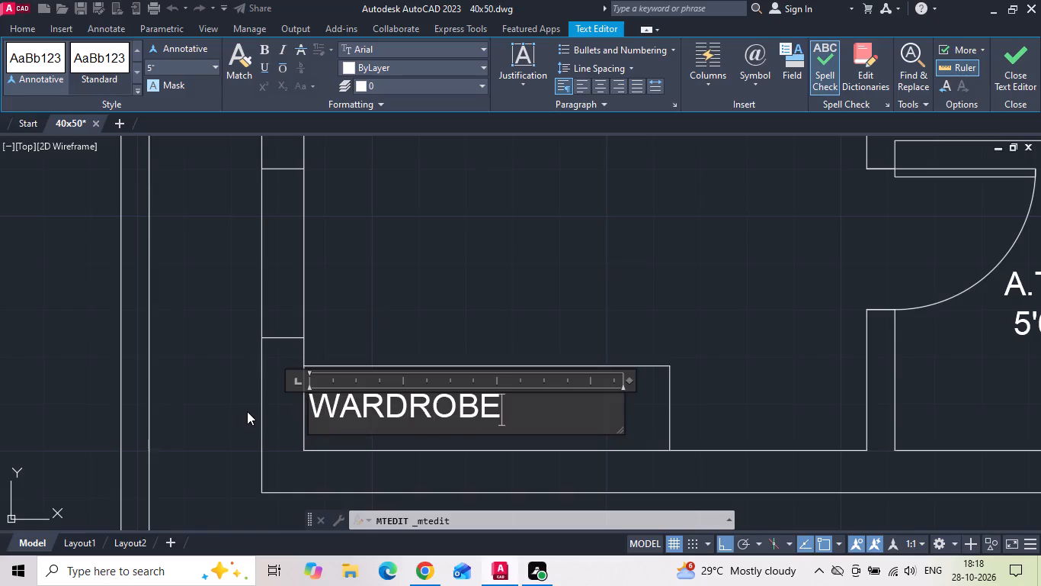
click(373, 303)
Move the master bedroom's WARDROBE label horizontally to the middle of its rectangle.
click(377, 405)
right_click(377, 405)
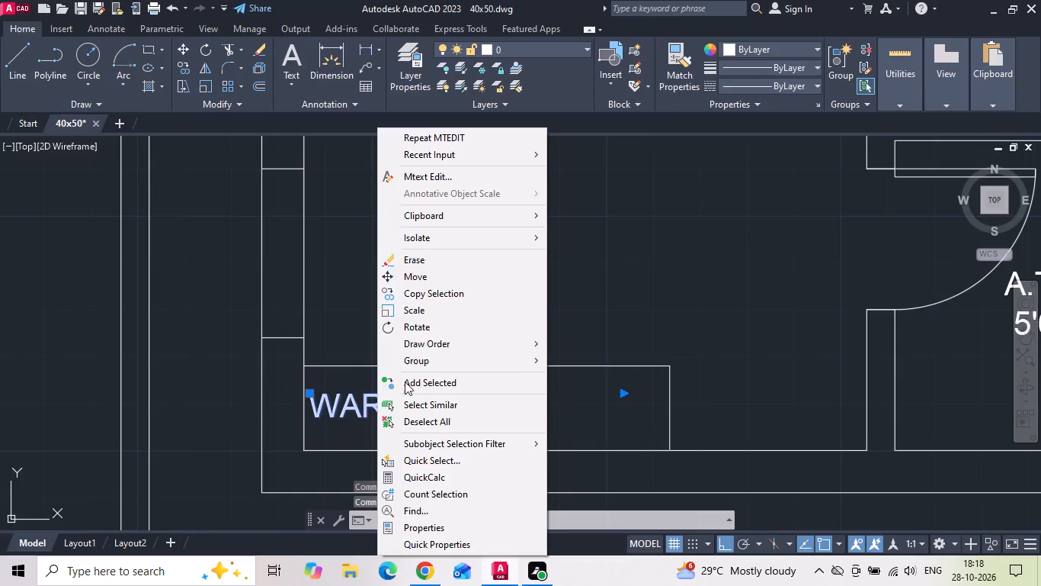
click(440, 282)
drag(547, 256, 575, 257)
click(640, 244)
scroll(460, 343, down, 4)
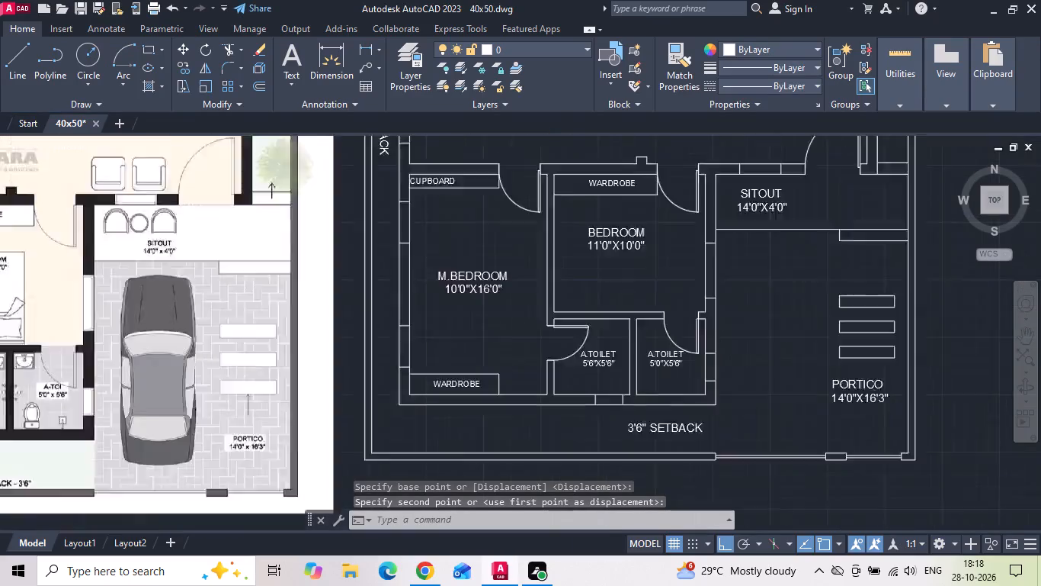
Measure the length of the cupboard rectangle in the master bedroom.
middle_drag(507, 269, 520, 325)
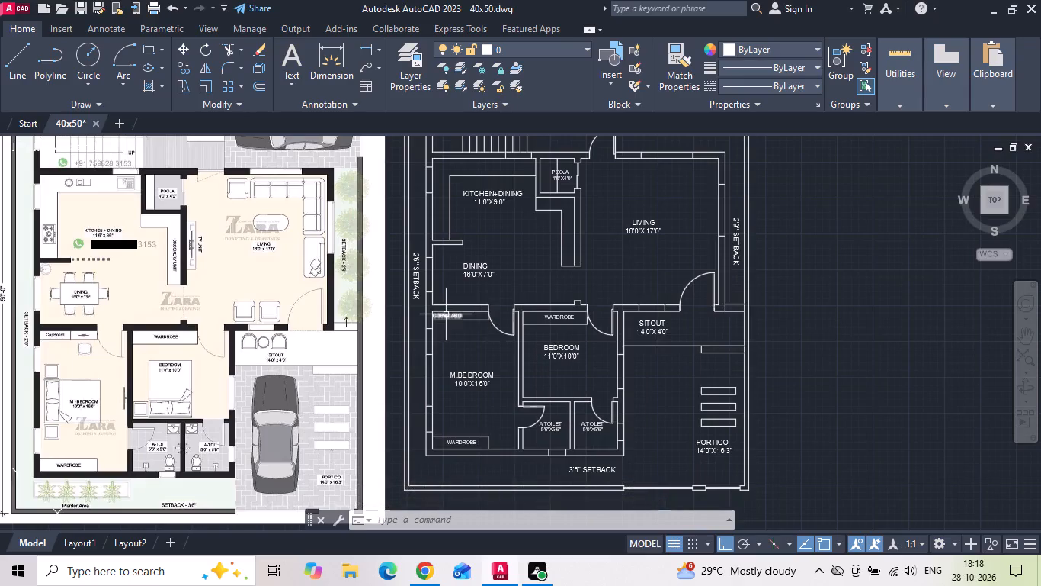
scroll(450, 318, up, 3)
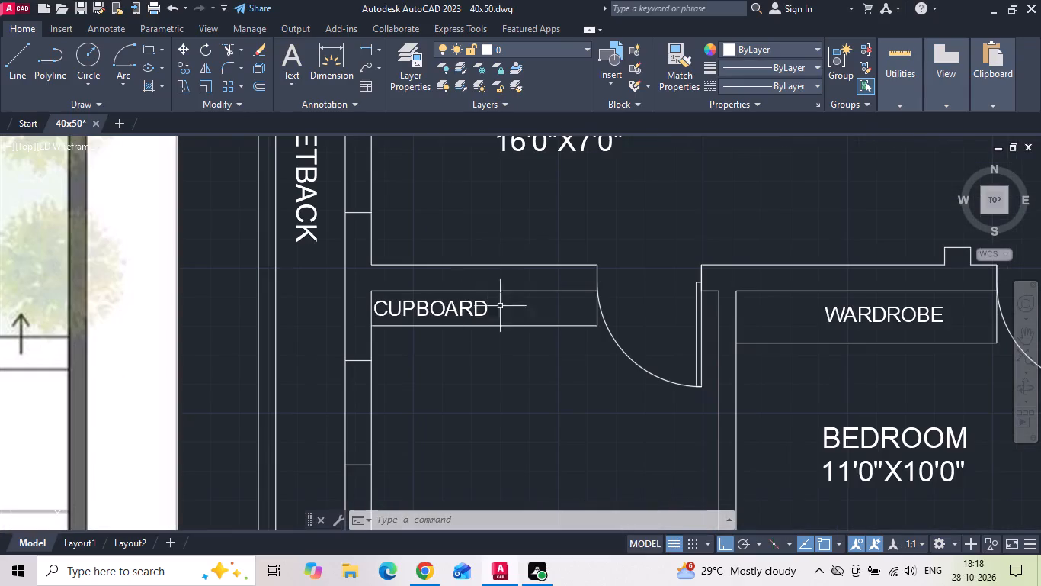
click(365, 46)
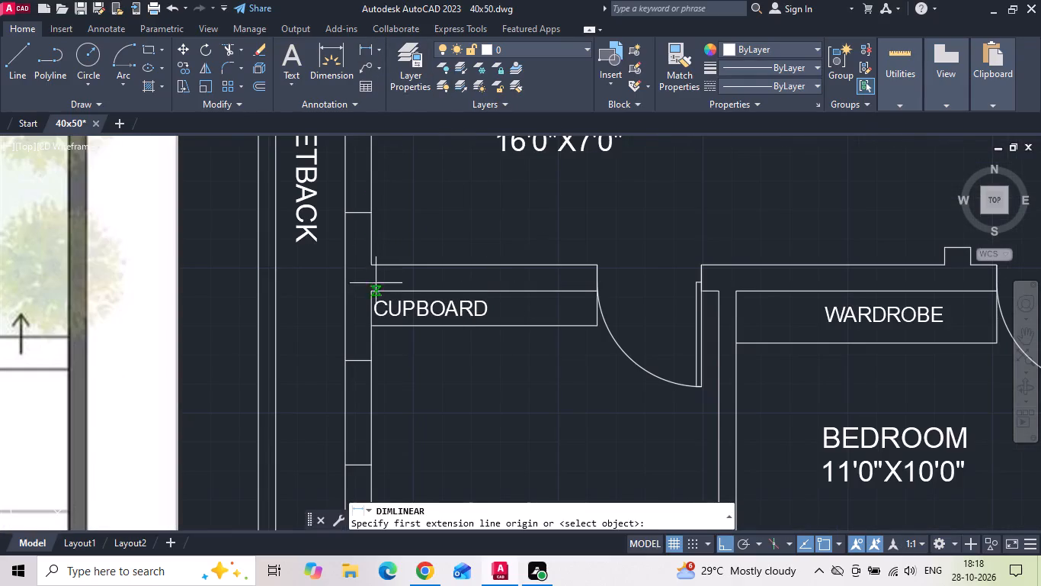
click(369, 295)
click(599, 291)
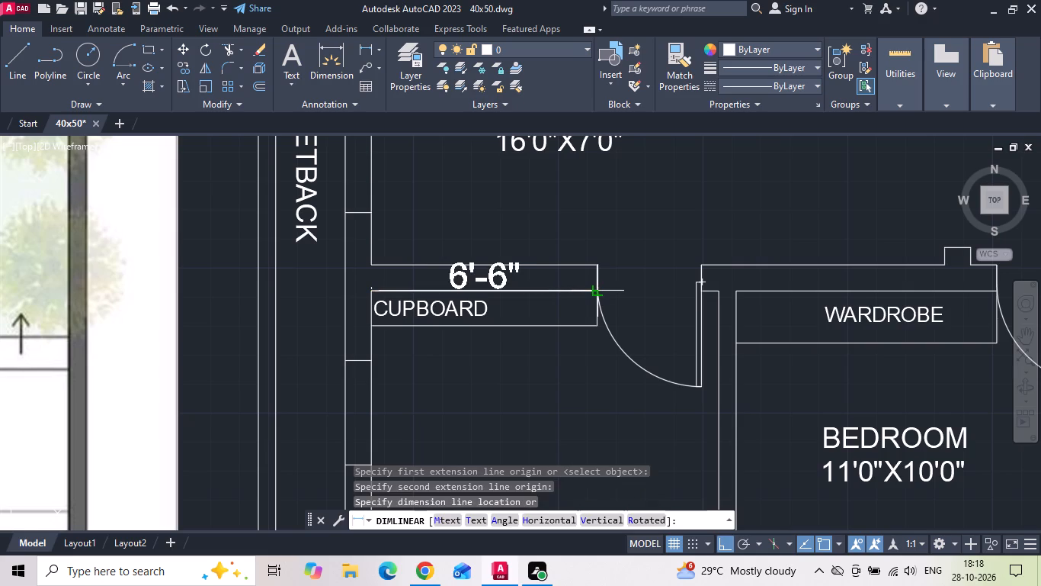
key(Escape)
Offset the door-side end line of the cupboard rectangle 2'6" inwards to form a divider.
text(O)
key(space)
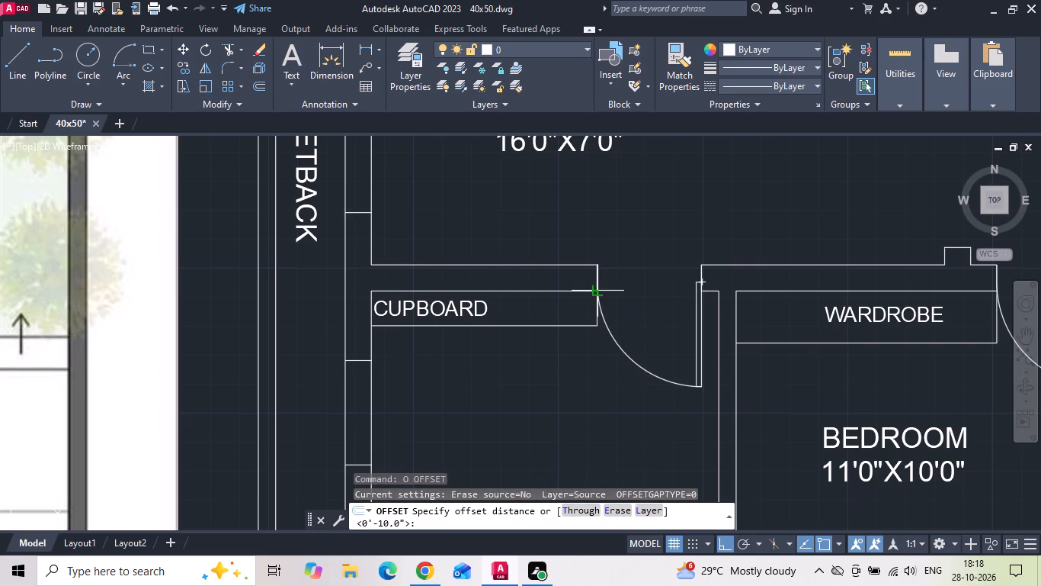
key(2)
key(apostrophe)
text(6)
key(space)
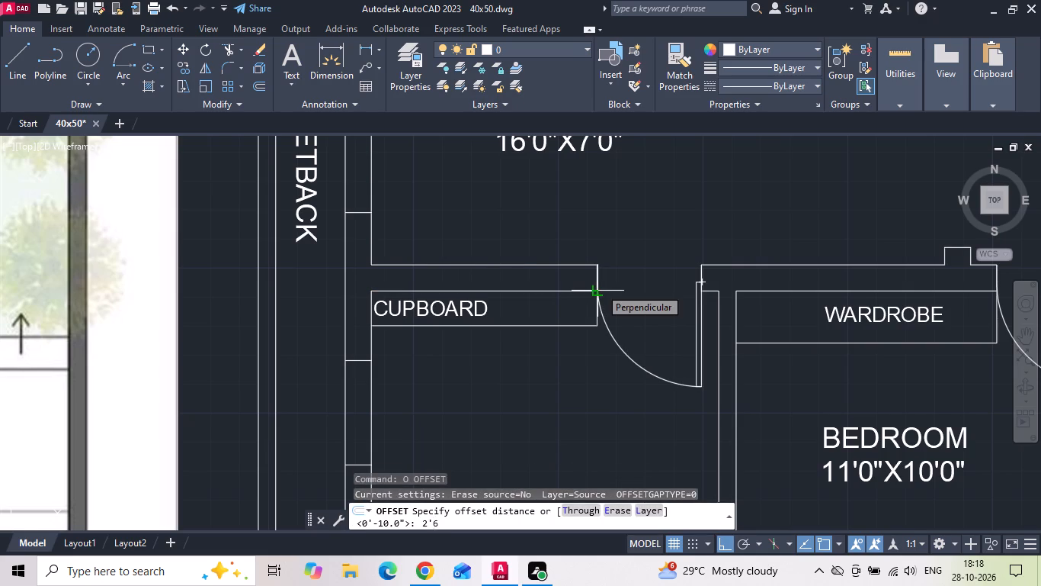
click(596, 315)
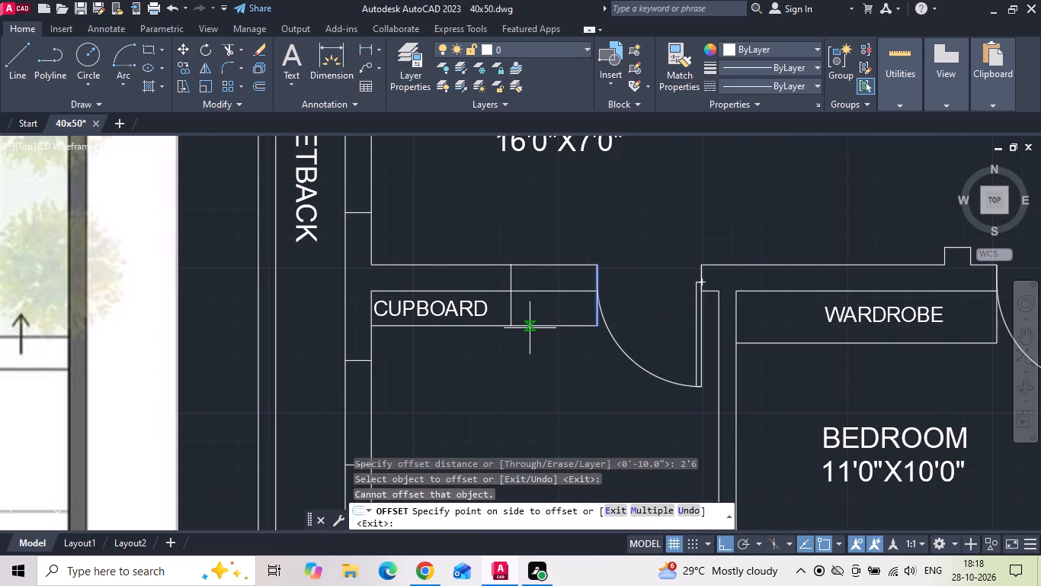
click(529, 329)
key(Escape)
Move the CUPBOARD label horizontally to the middle of the compartment between the outer wall and the divider.
click(444, 311)
right_click(444, 310)
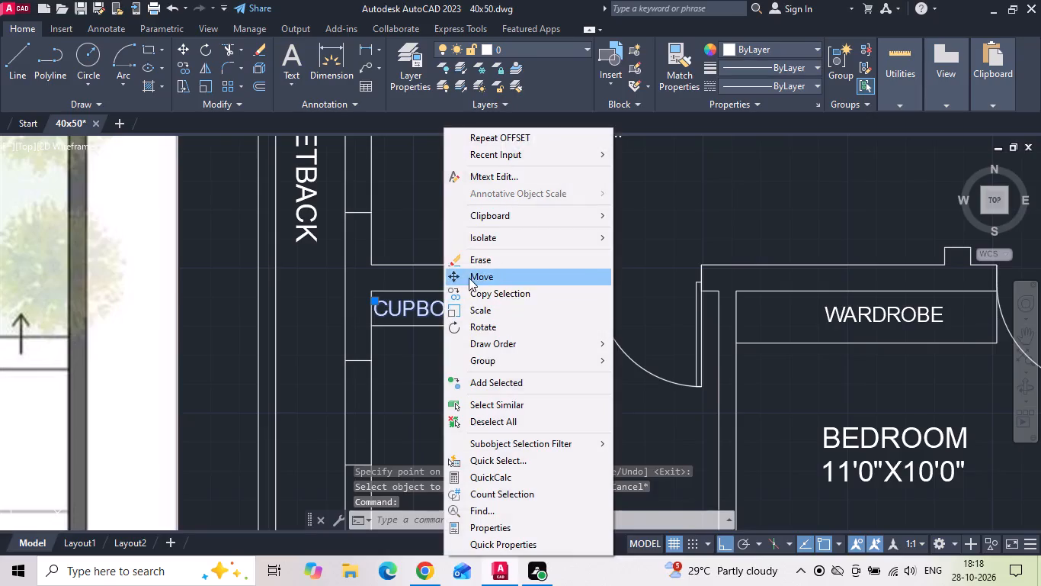
click(469, 277)
scroll(462, 359, up, 1)
click(465, 367)
click(479, 367)
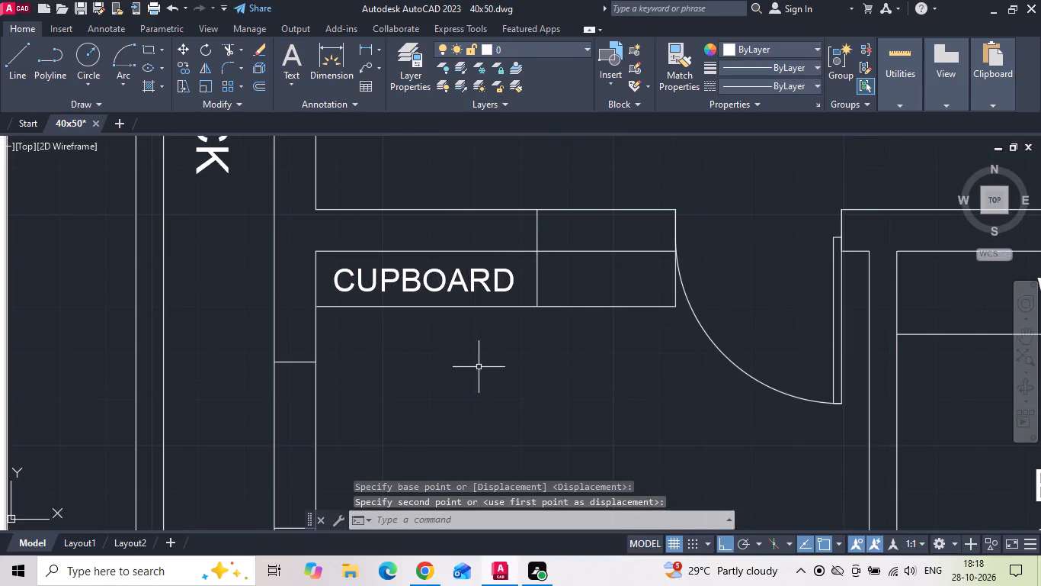
Trim the part of the cupboard divider that crosses the wall above the rectangle.
key(t)
key(r)
key(space)
click(540, 227)
scroll(564, 298, down, 1)
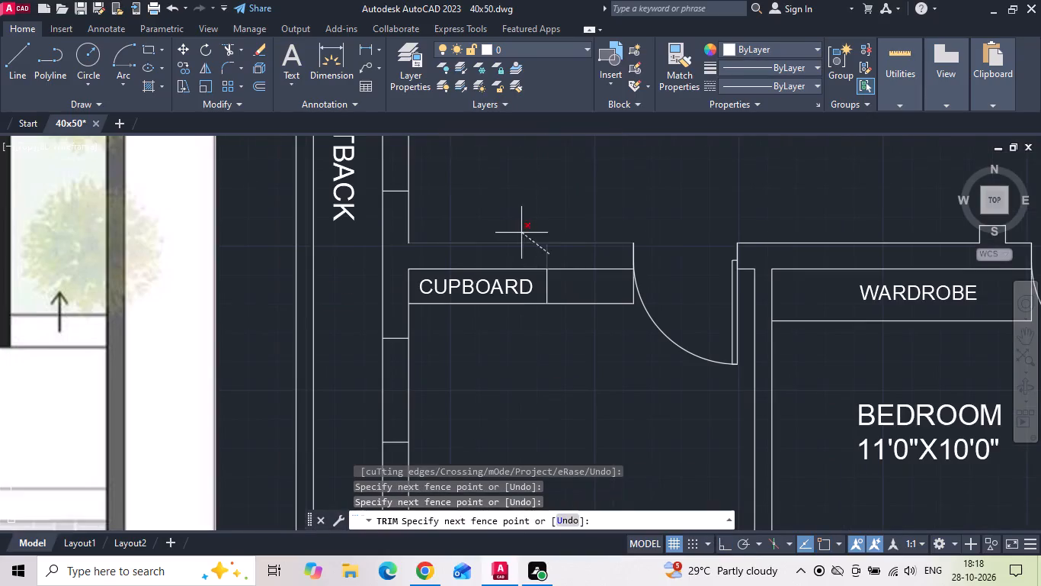
click(505, 247)
scroll(606, 299, down, 2)
scroll(508, 366, down, 2)
scroll(307, 364, up, 1)
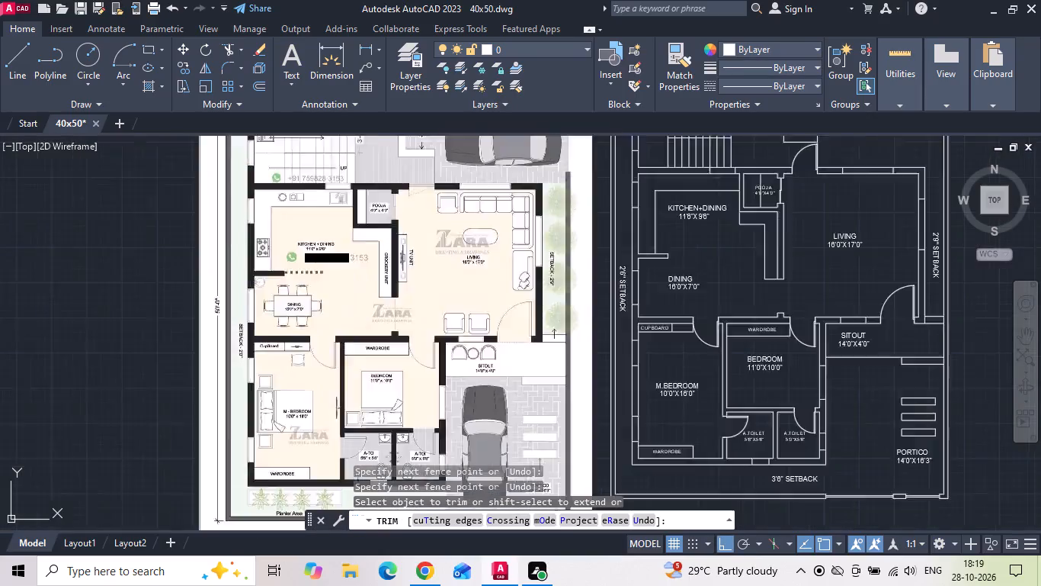
scroll(305, 359, up, 2)
key(Escape)
Move the cupboard divider line 6" horizontally towards the outer wall.
scroll(131, 320, down, 1)
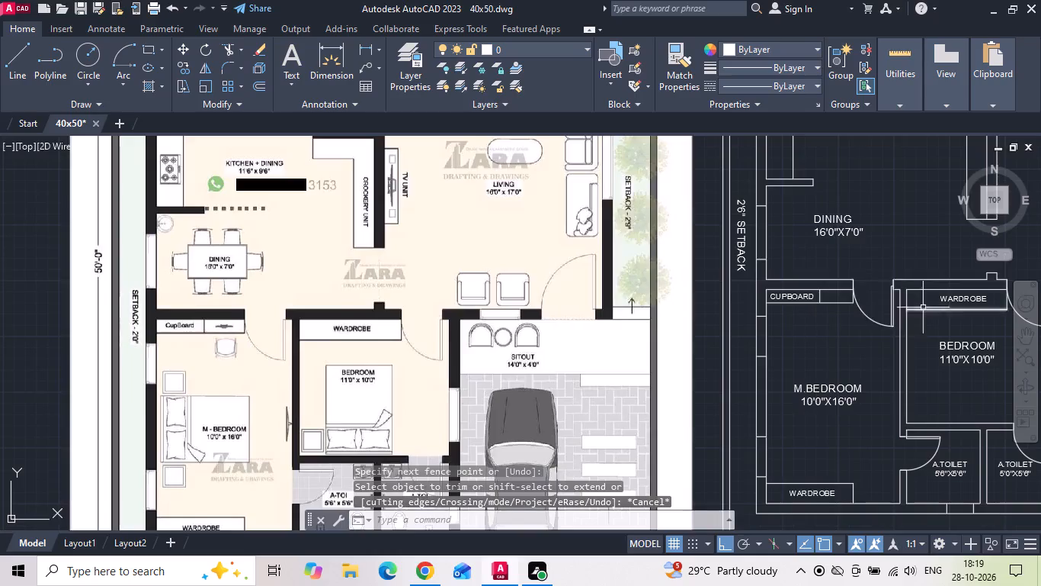
scroll(816, 301, up, 4)
drag(816, 283, 798, 282)
click(750, 267)
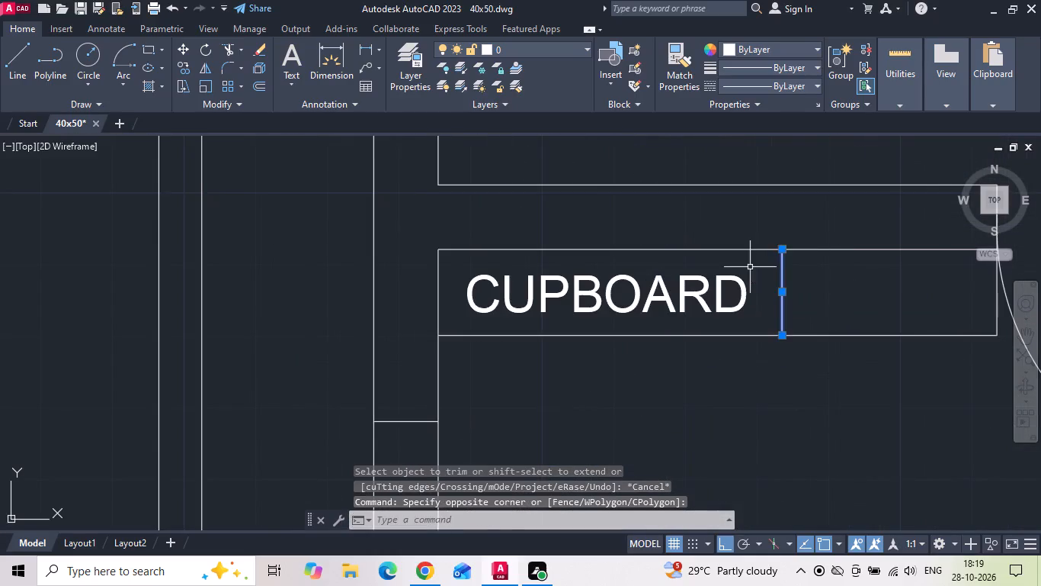
right_click(750, 267)
click(763, 279)
drag(760, 391, 729, 392)
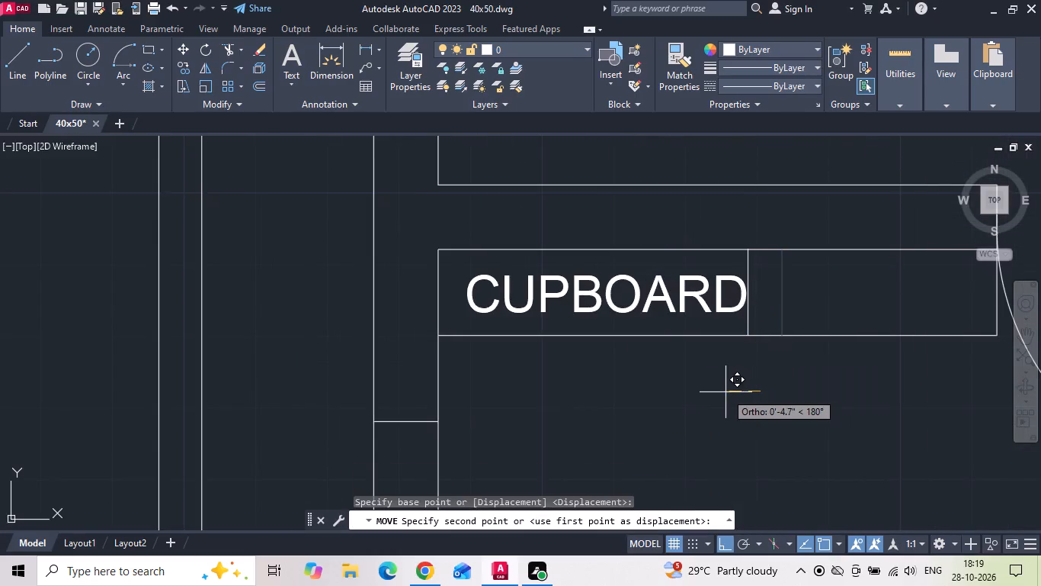
text(6)
key(space)
Move the CUPBOARD label horizontally towards the outer wall so it clears the divider.
click(698, 311)
click(676, 286)
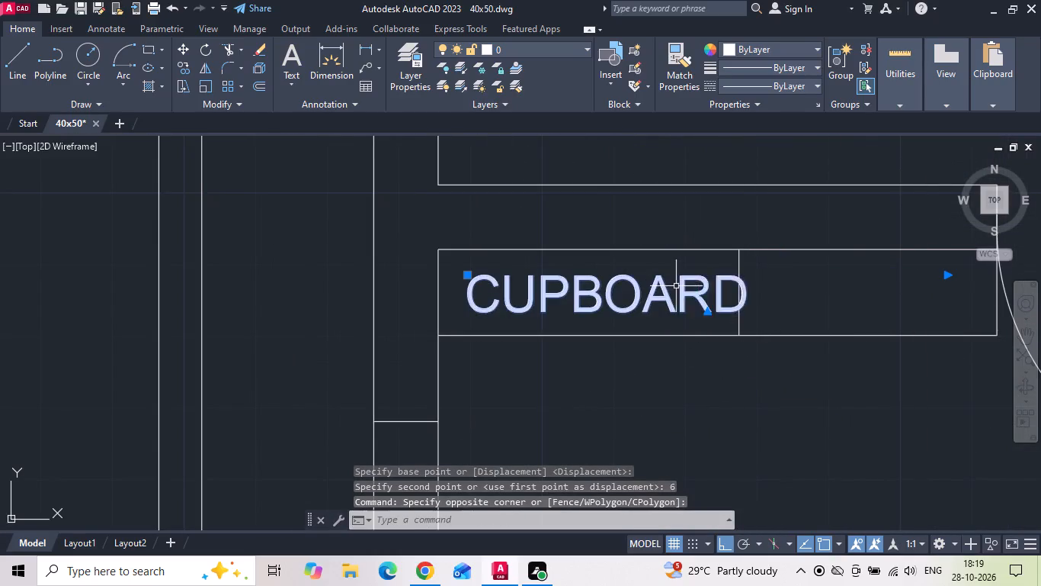
right_click(676, 286)
click(703, 279)
click(726, 403)
click(706, 400)
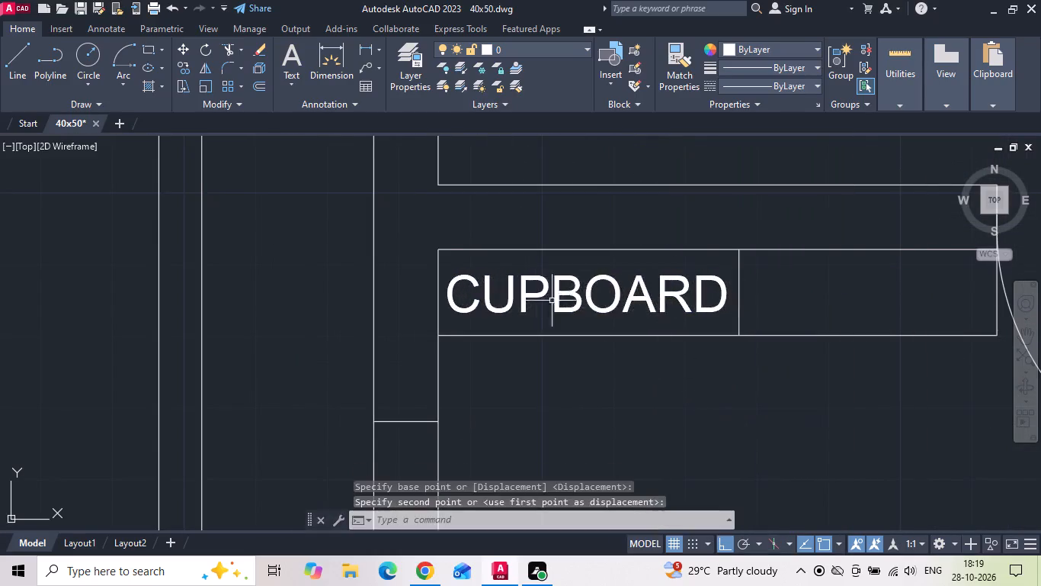
Set the text height of the CUPBOARD label to 4".
double_click(526, 281)
key(ctrl+a)
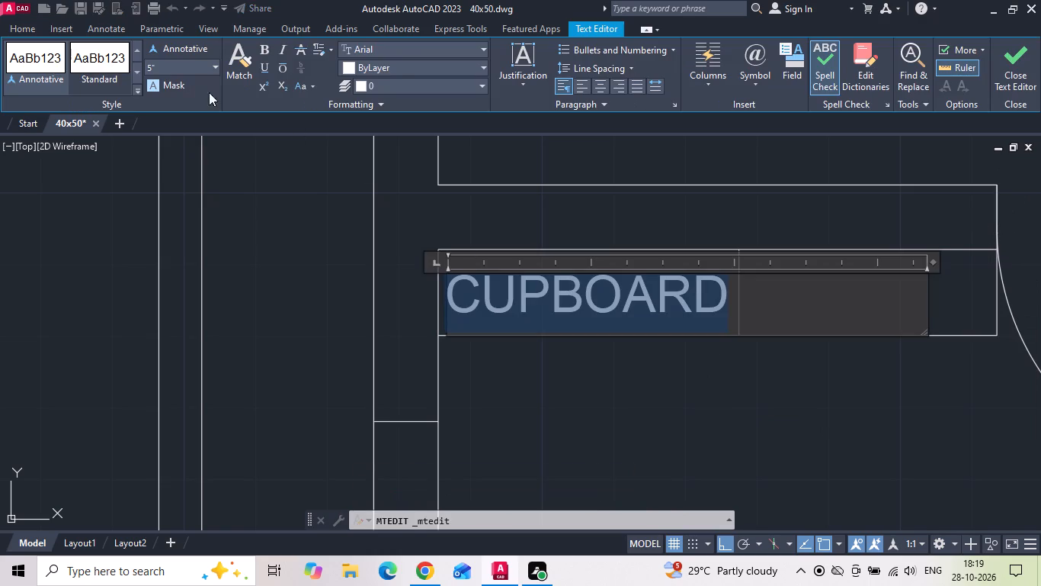
click(196, 70)
text(4")
key(Return)
drag(786, 504, 777, 488)
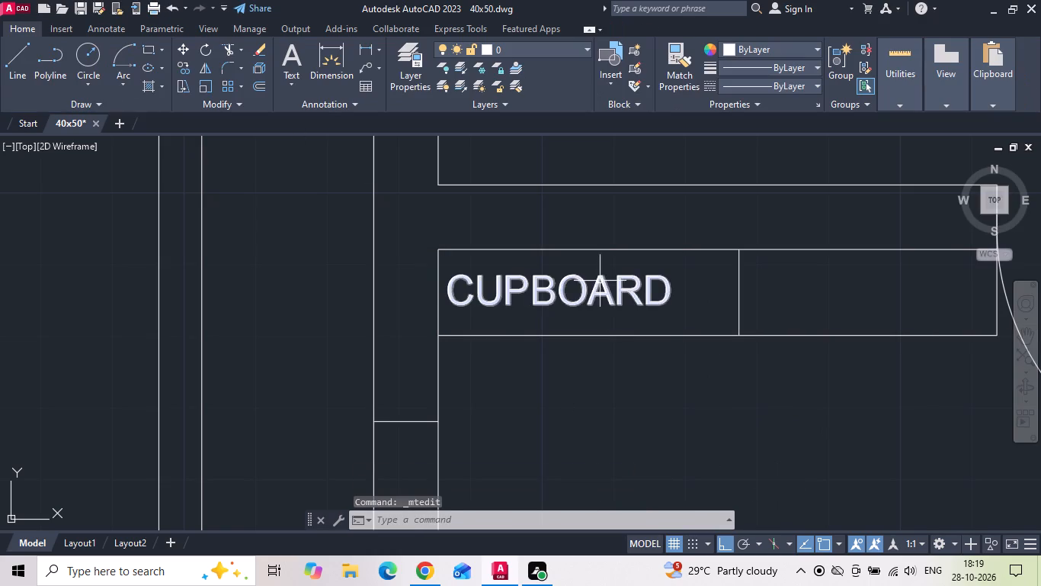
Move the CUPBOARD label horizontally to the middle of its compartment.
click(597, 277)
right_click(583, 289)
click(612, 278)
click(603, 407)
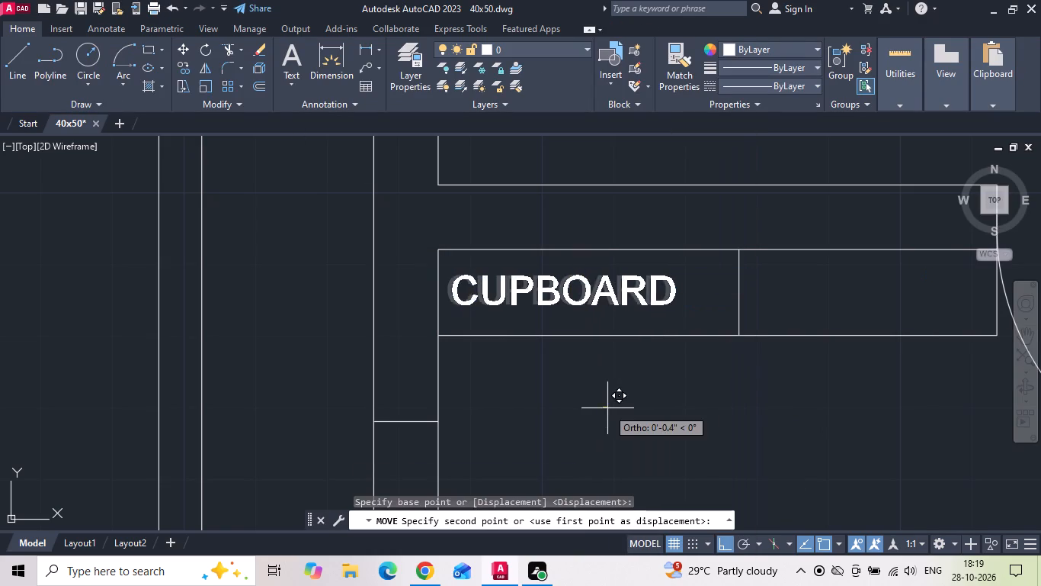
click(625, 408)
Copy the CUPBOARD label onto the tall counter strip between the kitchen and the living room, with Ortho off.
click(585, 297)
right_click(585, 297)
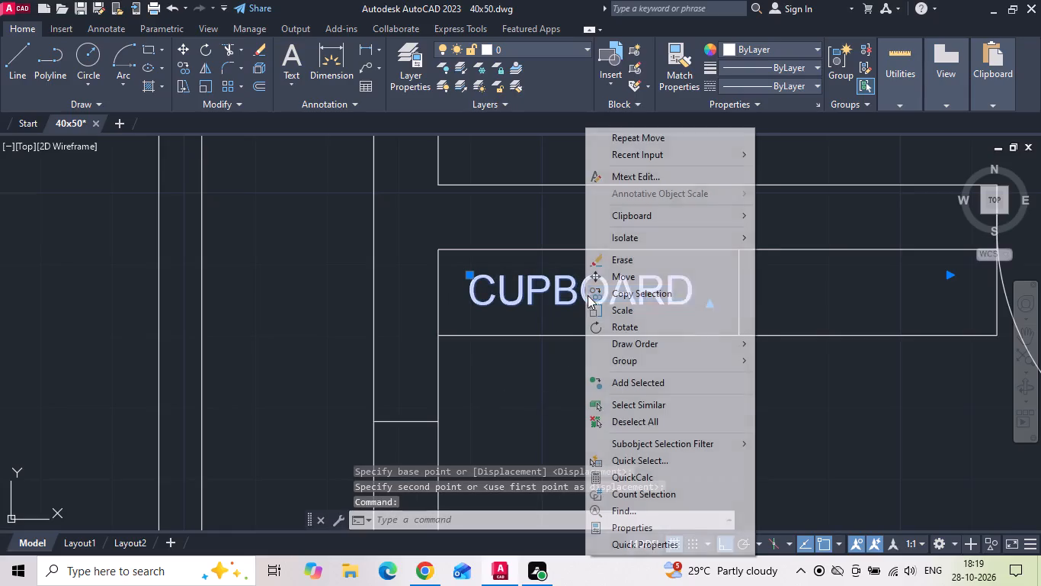
click(592, 295)
scroll(578, 364, down, 2)
drag(585, 351, 591, 306)
middle_drag(600, 261, 560, 447)
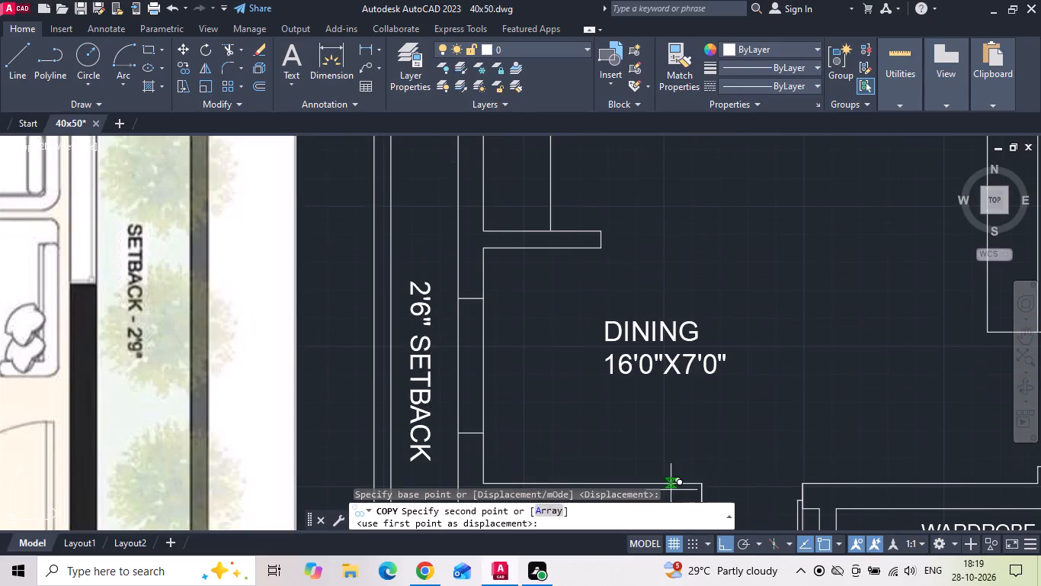
click(721, 545)
scroll(695, 527, down, 2)
scroll(703, 422, down, 2)
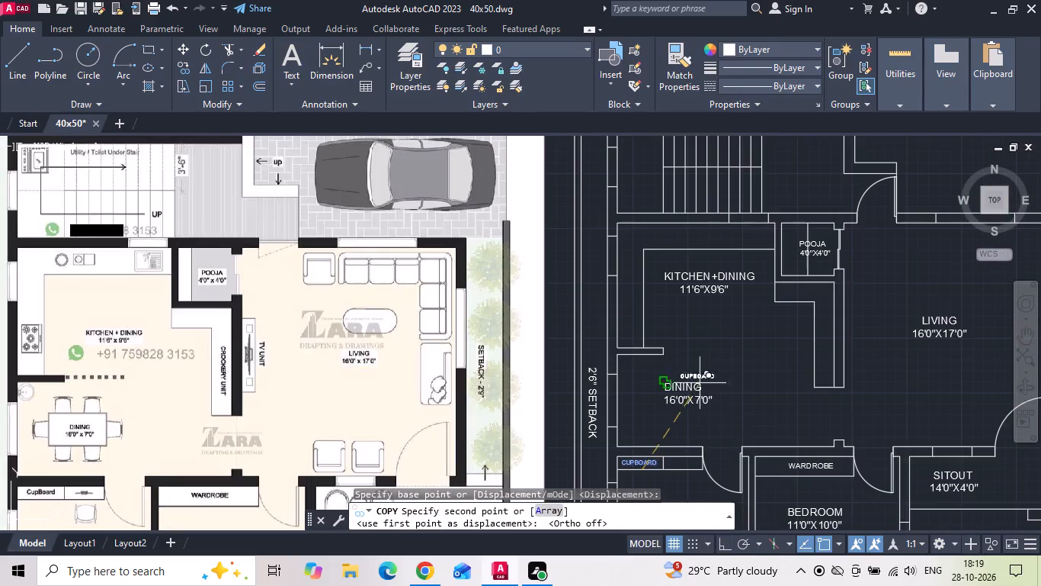
scroll(831, 319, up, 3)
click(813, 374)
key(Escape)
Replace the text of the CUPBOARD copy on the kitchen counter strip with CROCKERY UNIT.
click(799, 348)
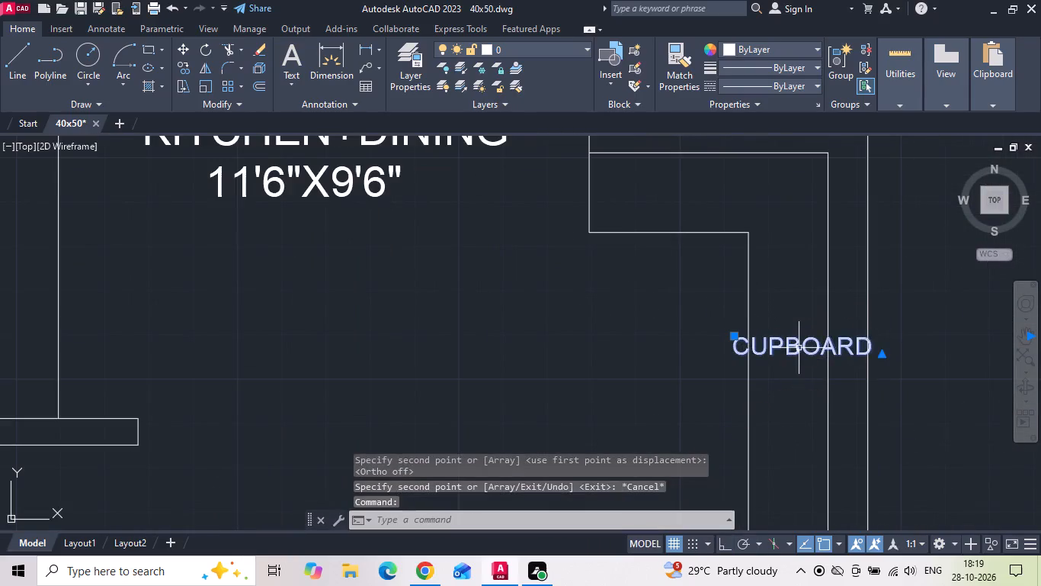
right_click(799, 348)
key(Escape)
double_click(798, 347)
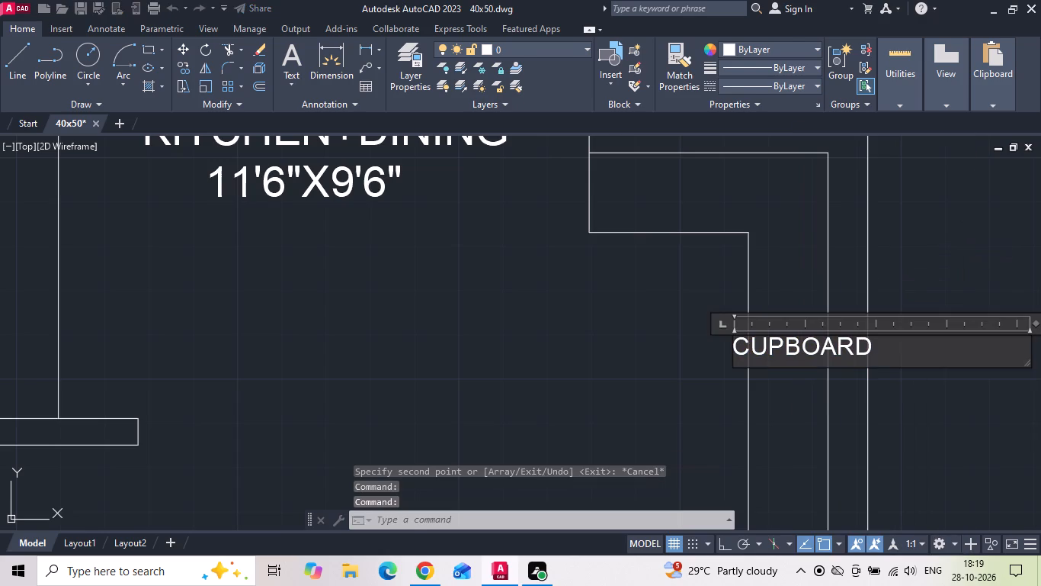
drag(869, 344, 553, 344)
key(BackSpace)
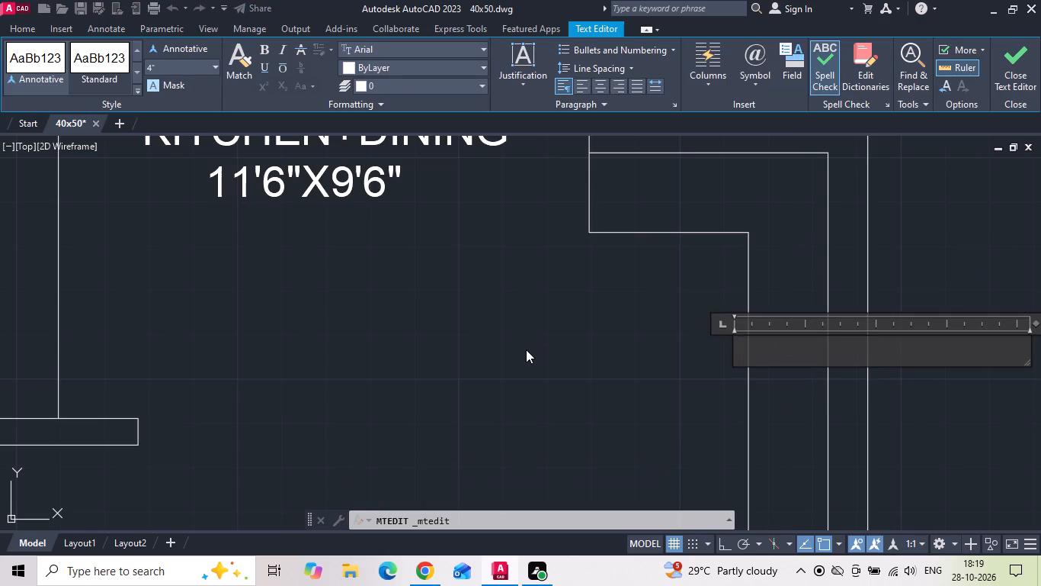
text(CROCKERU)
key(BackSpace)
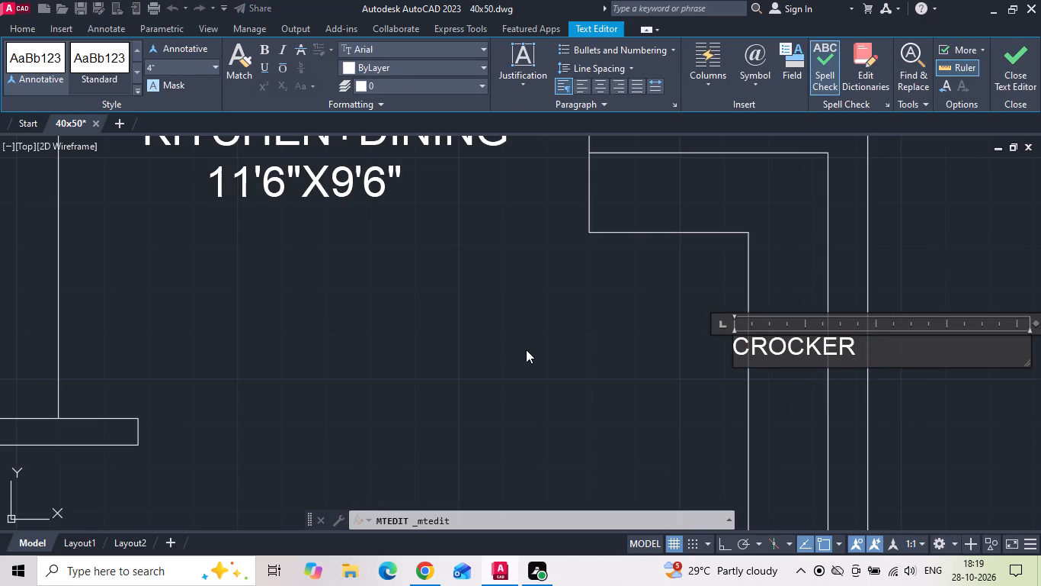
text(Y)
key(space)
text(UNIT)
scroll(524, 350, down, 2)
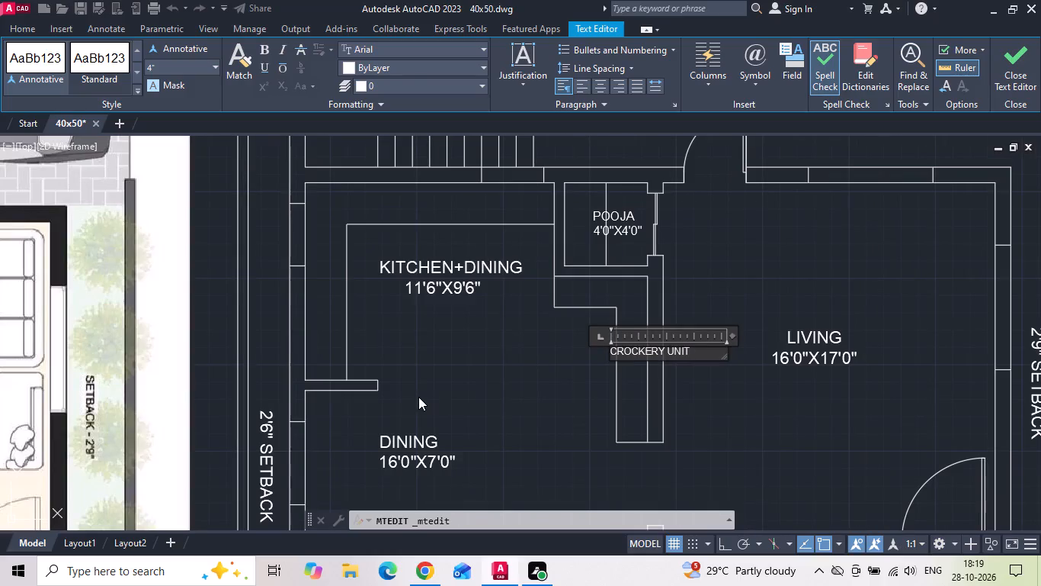
middle_click(418, 397)
scroll(492, 423, down, 1)
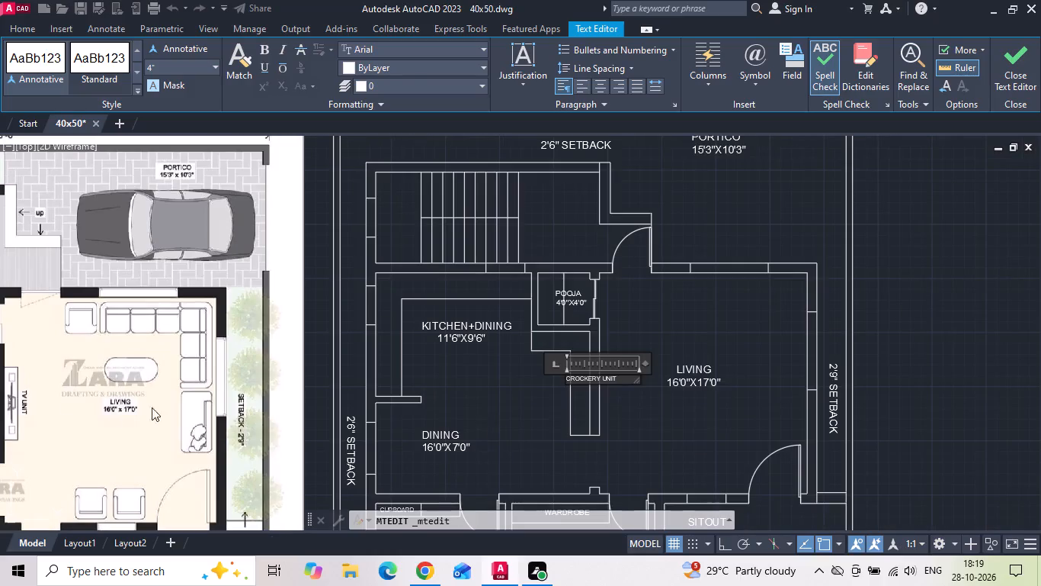
middle_drag(61, 399, 633, 393)
scroll(469, 353, up, 1)
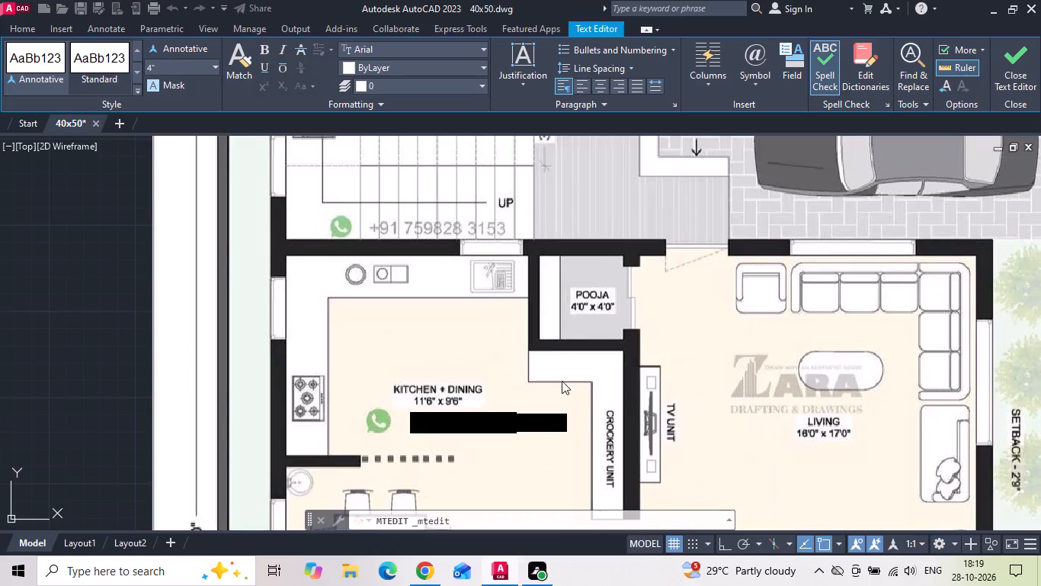
scroll(472, 369, down, 2)
scroll(876, 367, up, 2)
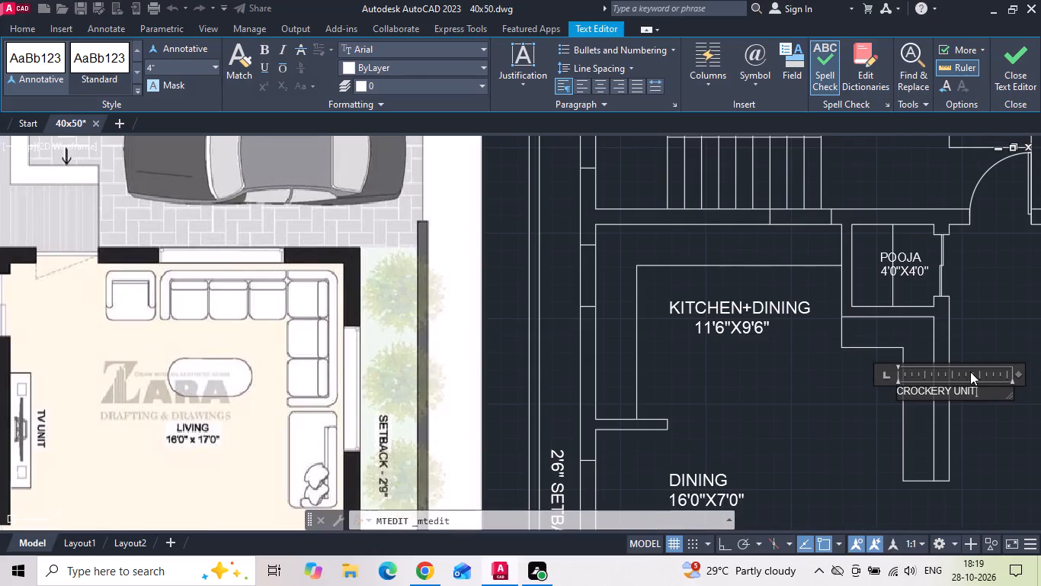
click(964, 428)
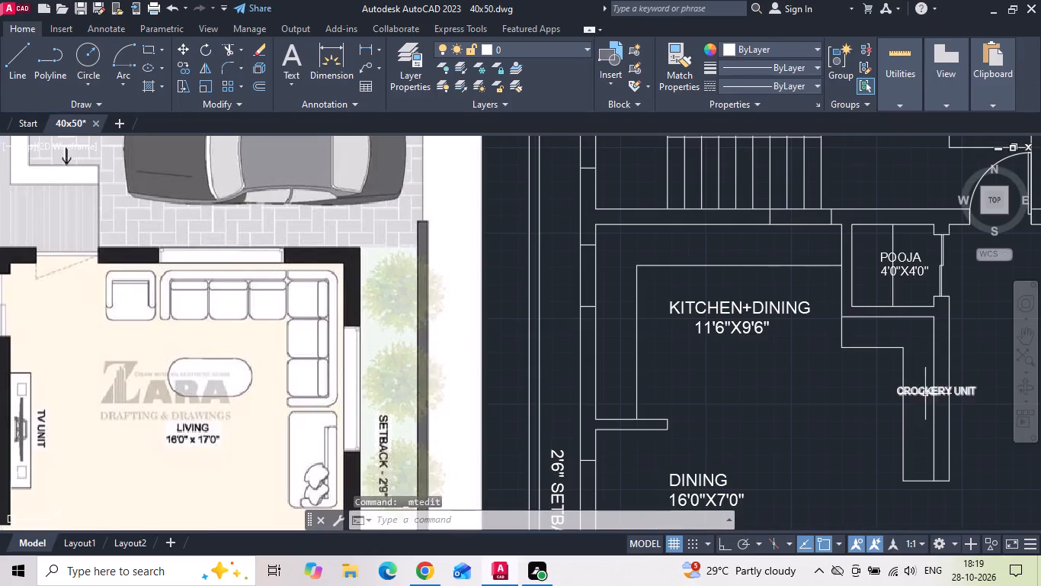
Rotate the CROCKERY UNIT label to vertical so that it reads downward, with Ortho on.
click(918, 391)
right_click(917, 391)
click(940, 330)
middle_drag(937, 400, 780, 375)
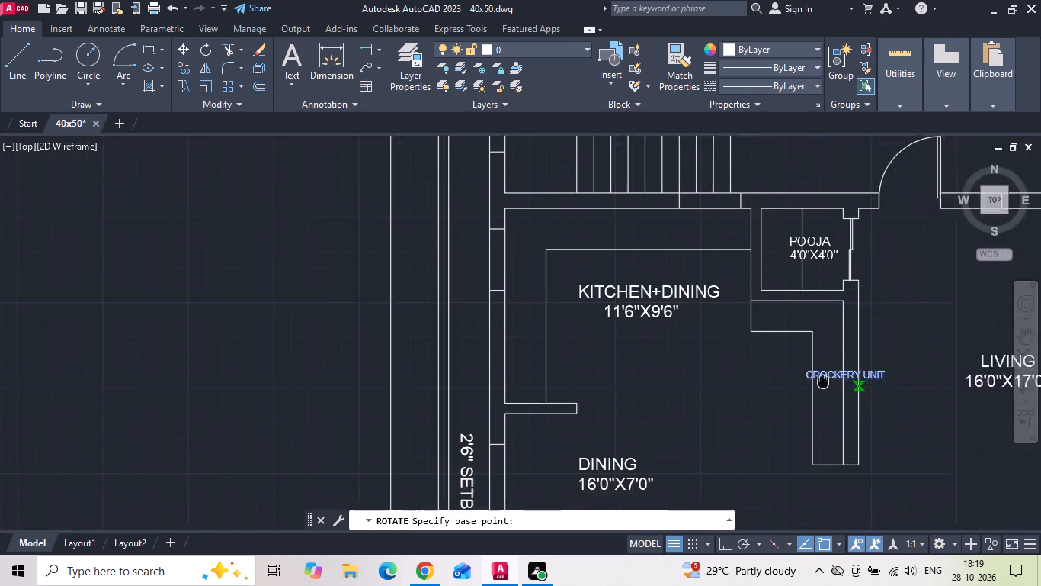
middle_drag(780, 375, 623, 333)
scroll(617, 331, up, 1)
drag(601, 308, 598, 320)
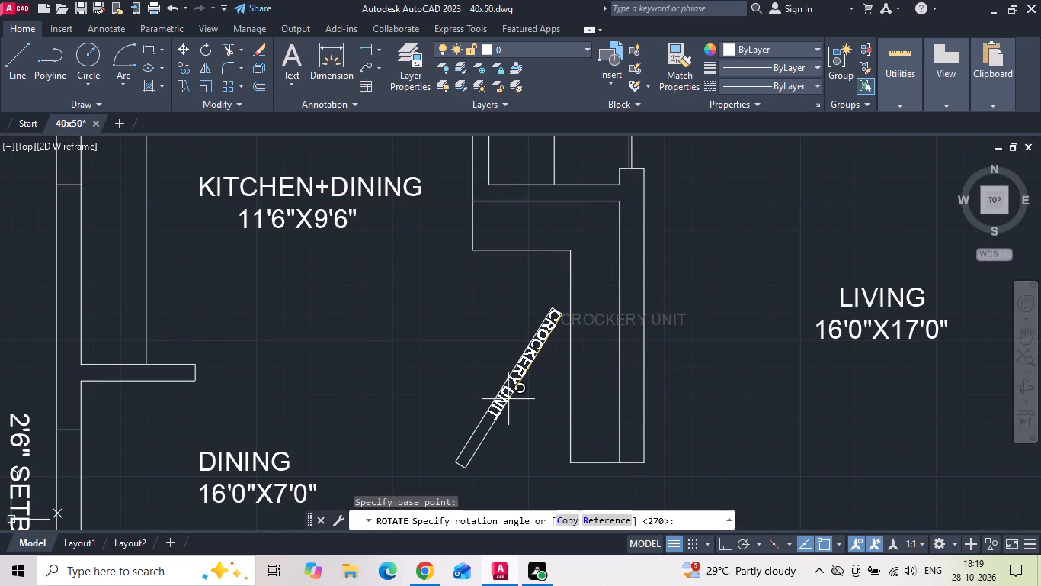
key(F8)
click(517, 413)
Move the vertical CROCKERY UNIT label horizontally into the tall counter strip between the kitchen and the living room.
click(553, 359)
right_click(553, 358)
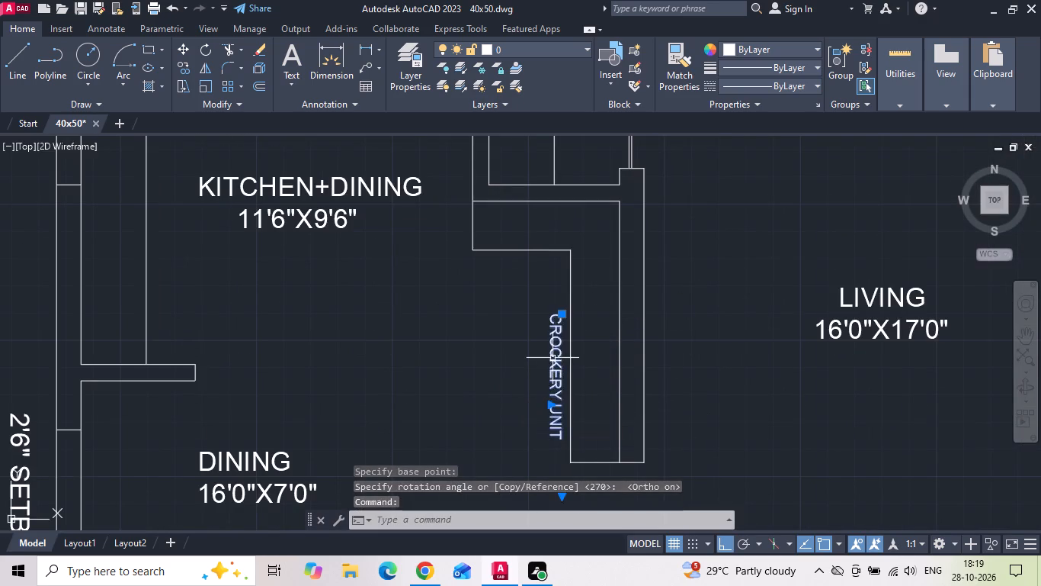
click(594, 282)
drag(724, 282, 742, 282)
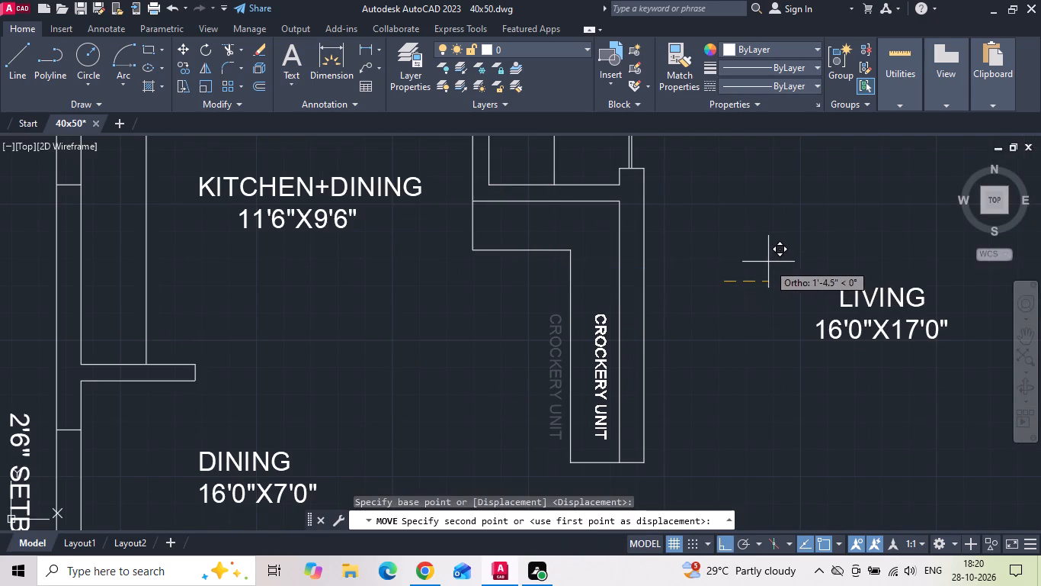
click(766, 256)
Set the text height of the CROCKERY UNIT label to 5".
double_click(597, 360)
key(ctrl+a)
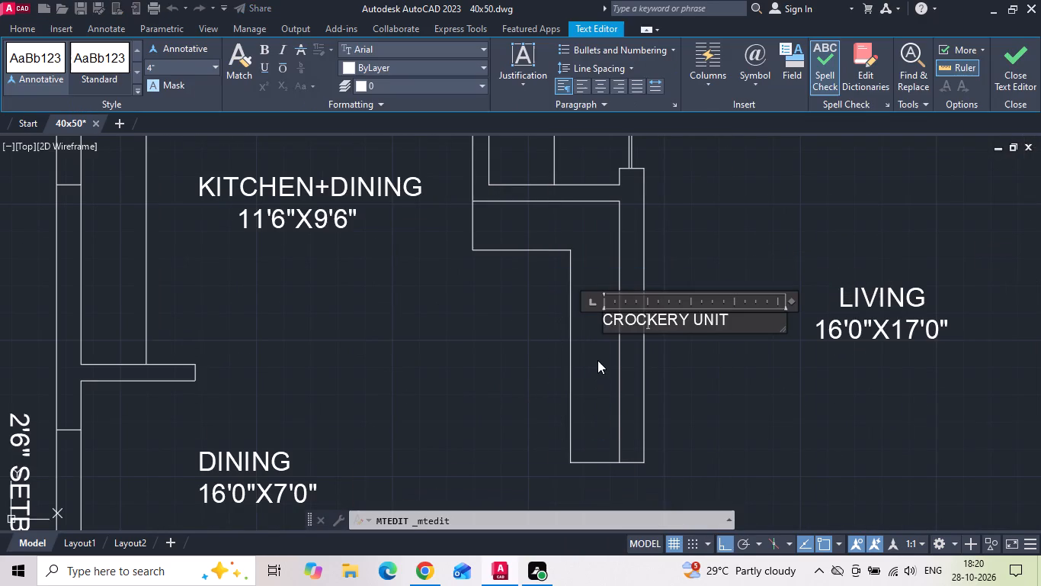
click(191, 72)
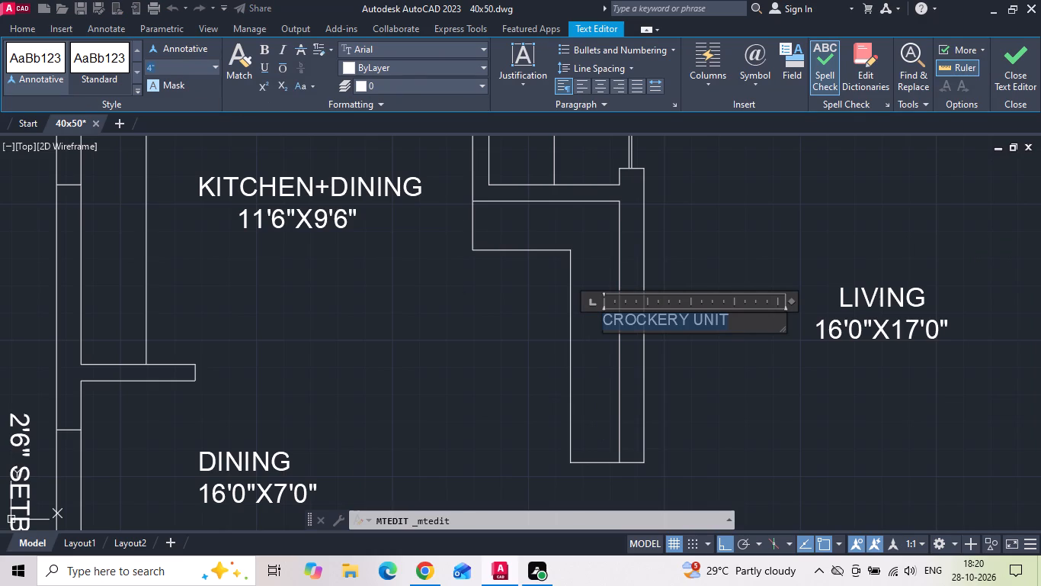
text(5")
key(Return)
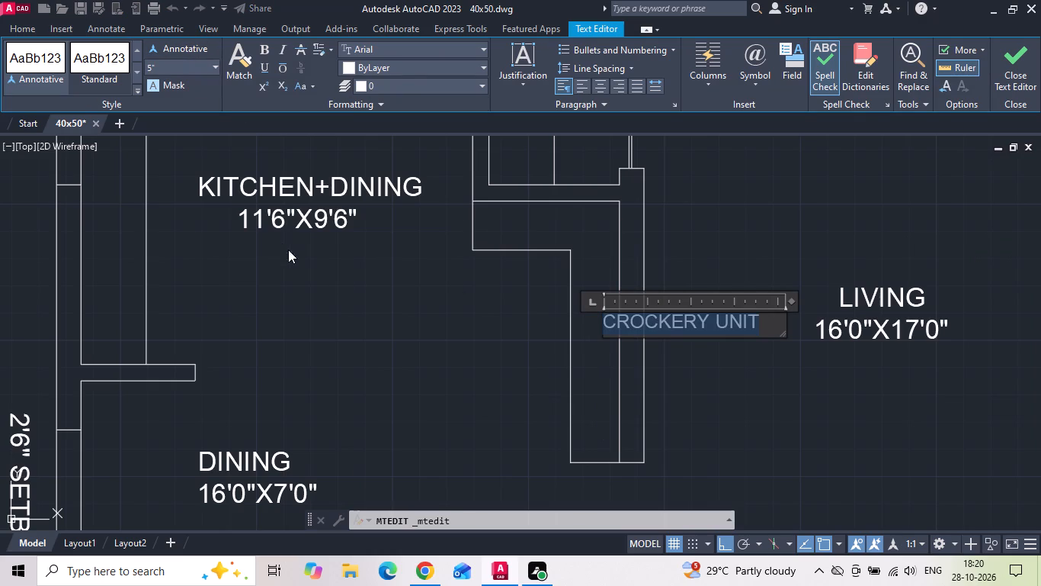
click(435, 304)
Move the CROCKERY UNIT label straight up to centre it along the counter strip.
click(596, 346)
right_click(596, 346)
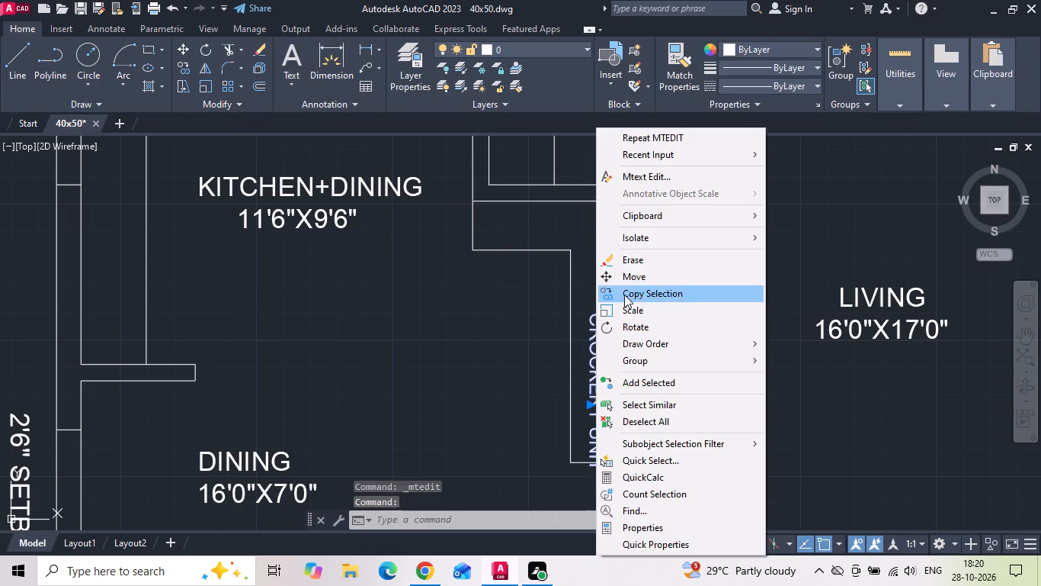
click(630, 277)
click(745, 267)
click(746, 225)
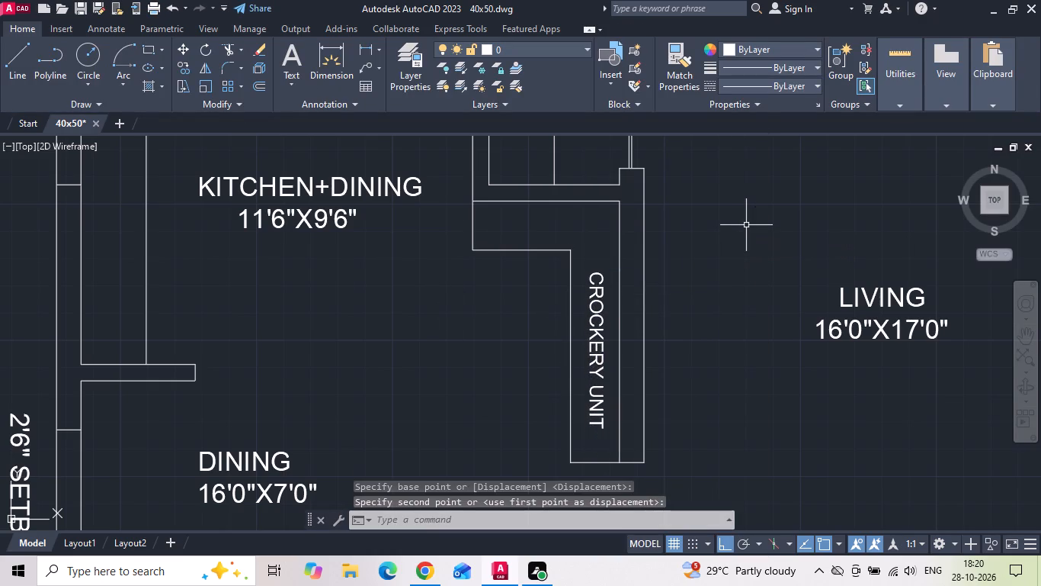
Save the floor plan drawing.
key(ctrl+s)
key(ctrl+s)
scroll(746, 237, down, 2)
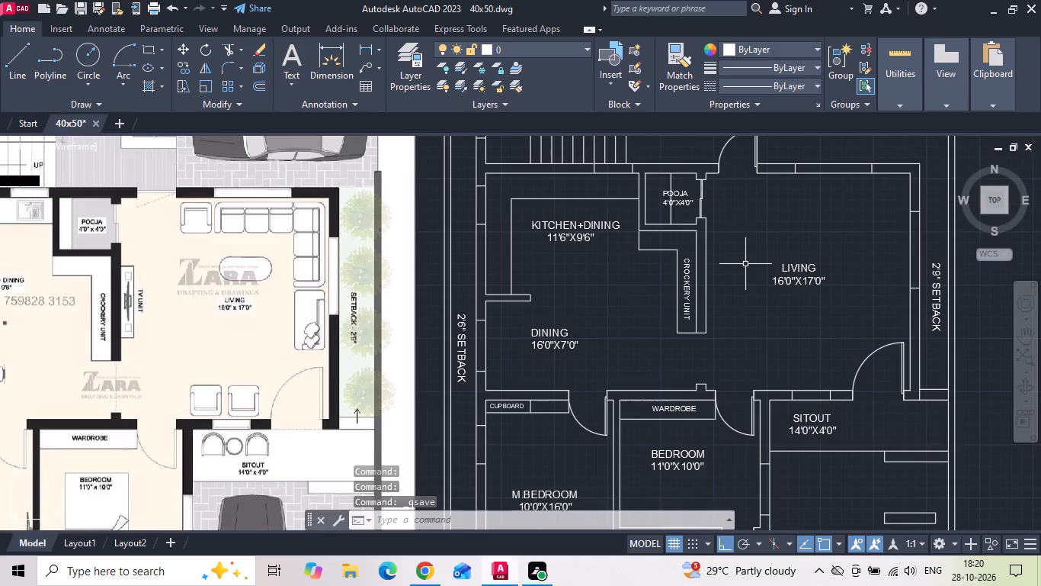
key(ctrl+s)
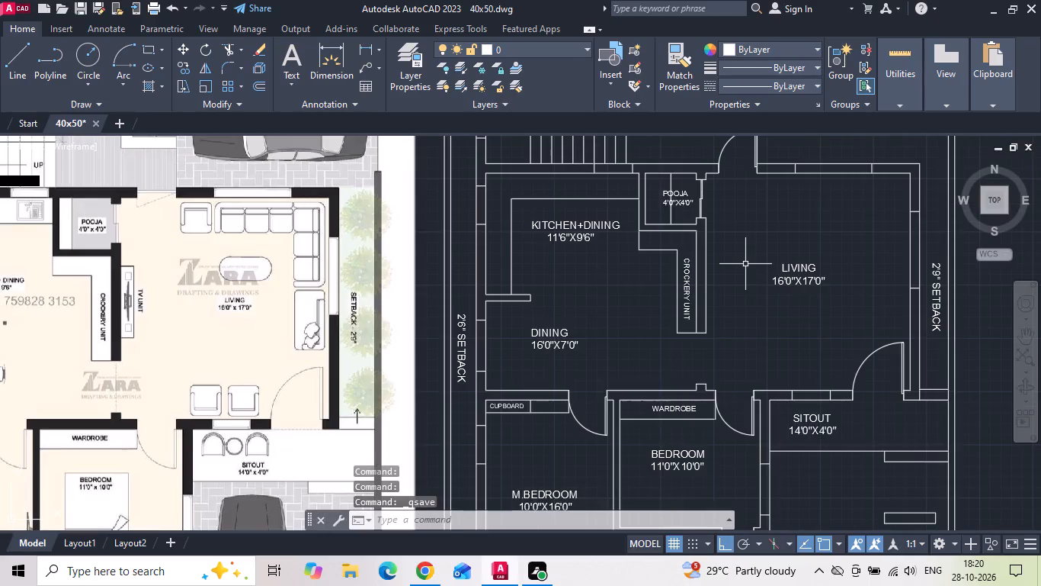
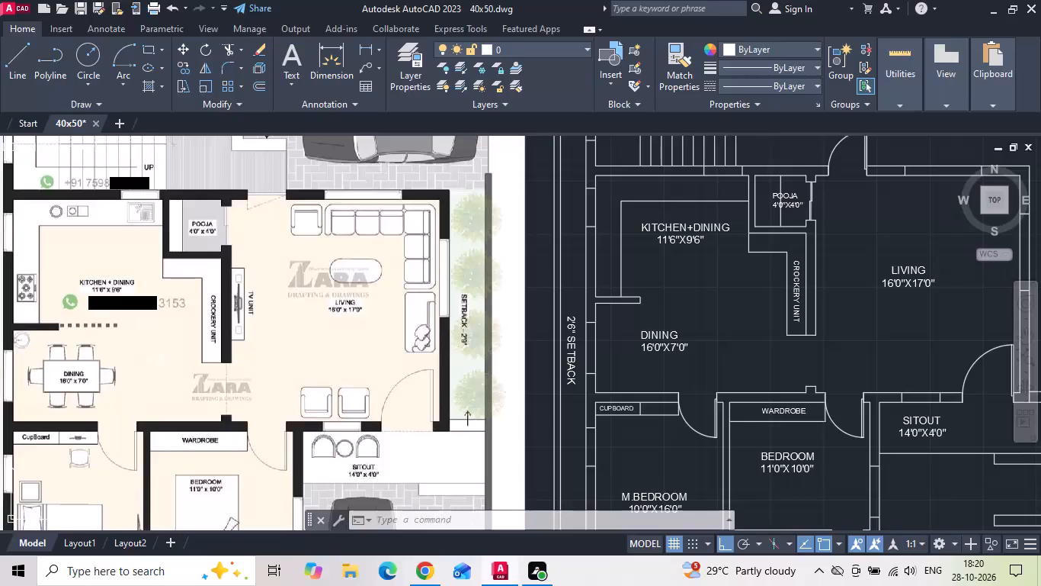
Save the drawing.
key(ctrl+s)
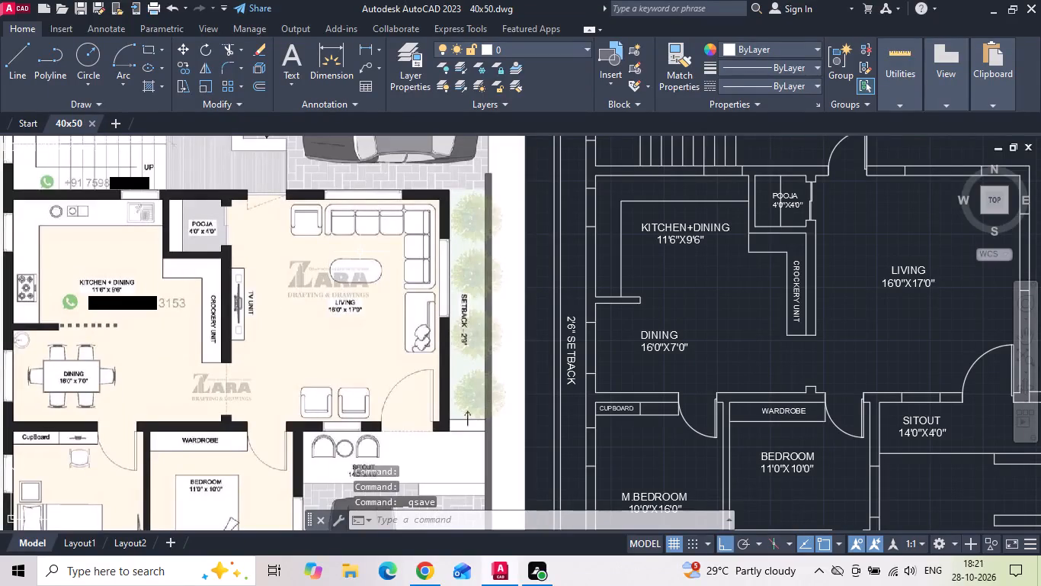
Add a linear dimension for the plot's overall width, placed just above the top outer boundary wall.
scroll(357, 256, down, 2)
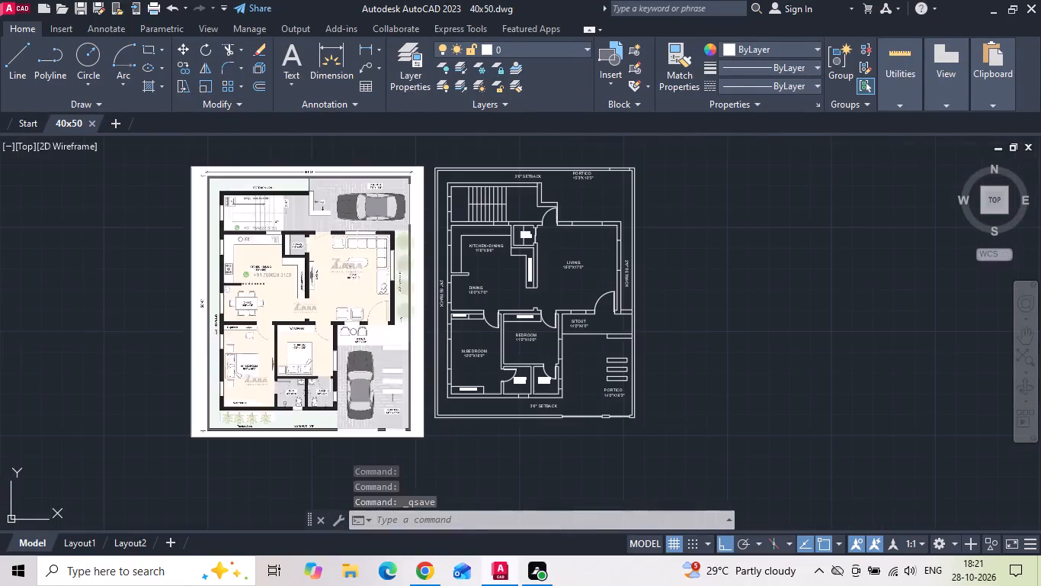
click(431, 155)
key(Escape)
text(DLI)
key(space)
scroll(459, 164, up, 3)
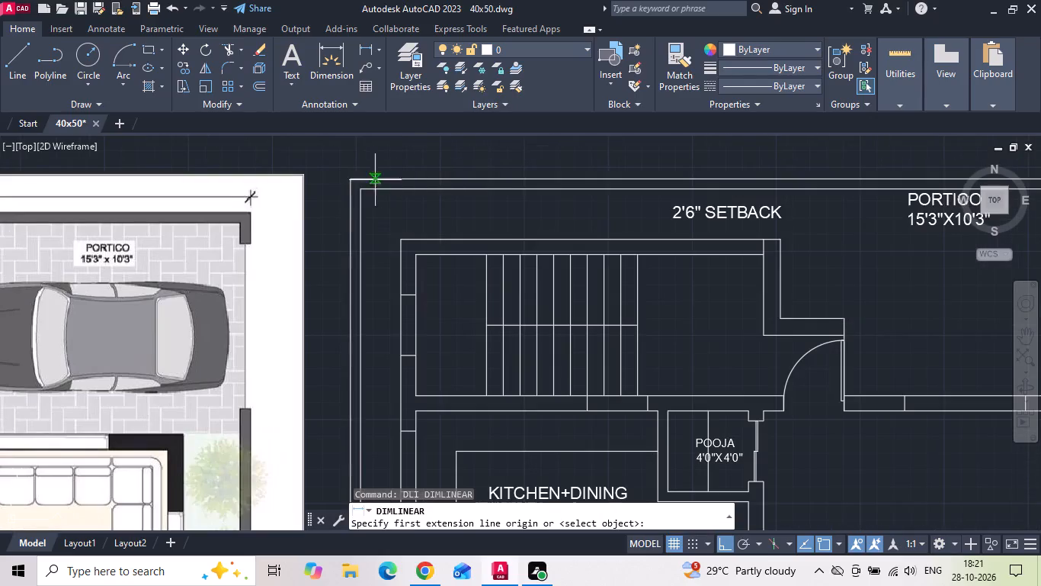
click(354, 174)
scroll(340, 218, down, 1)
middle_drag(597, 204, 581, 211)
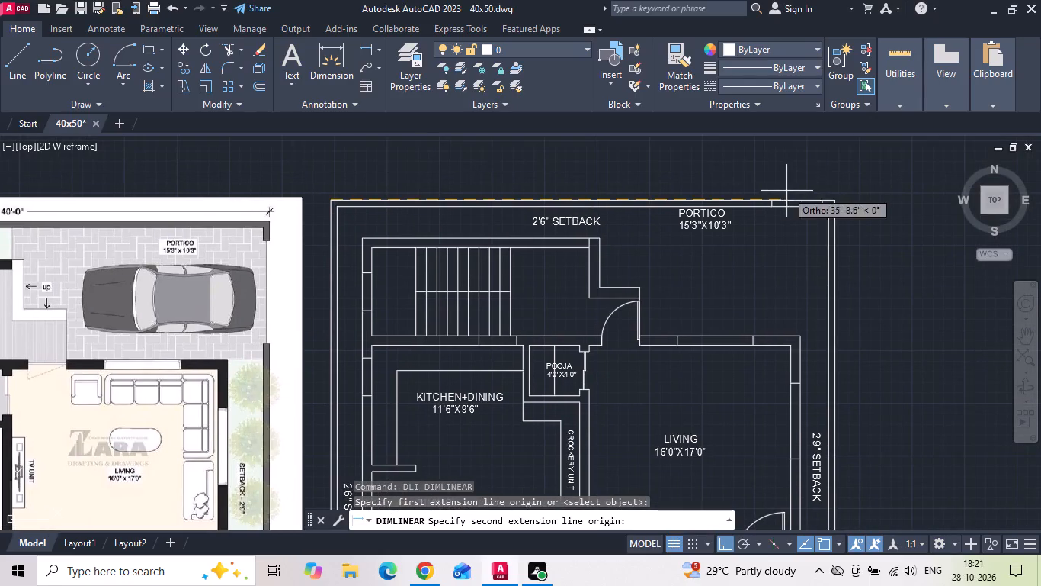
click(834, 197)
click(834, 183)
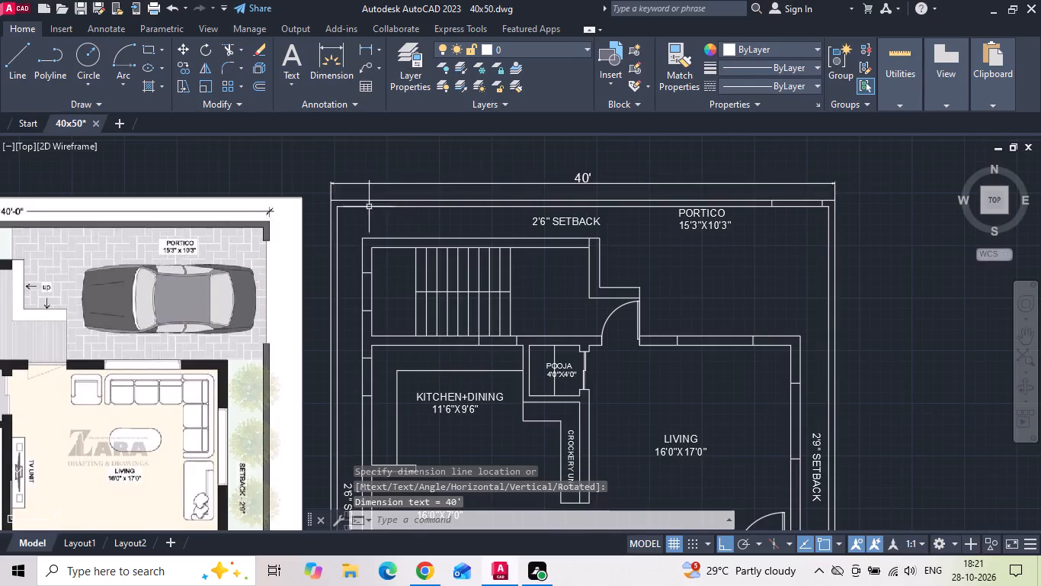
Add a vertical linear dimension for the plot's overall length, placed just outside the left outer boundary wall.
scroll(344, 204, up, 2)
key(space)
click(309, 195)
scroll(409, 177, down, 3)
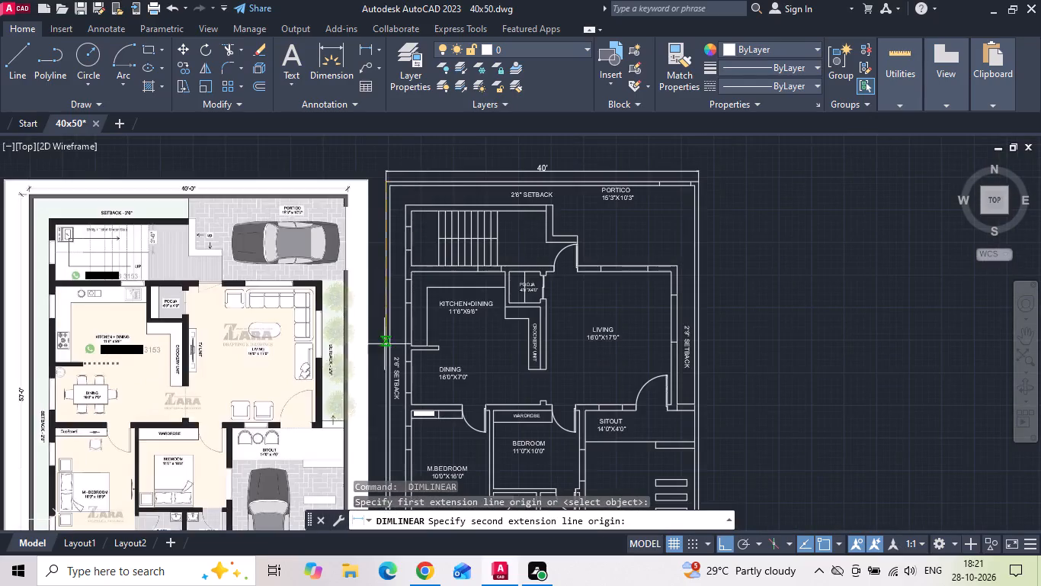
middle_drag(383, 349, 422, 214)
scroll(419, 441, up, 2)
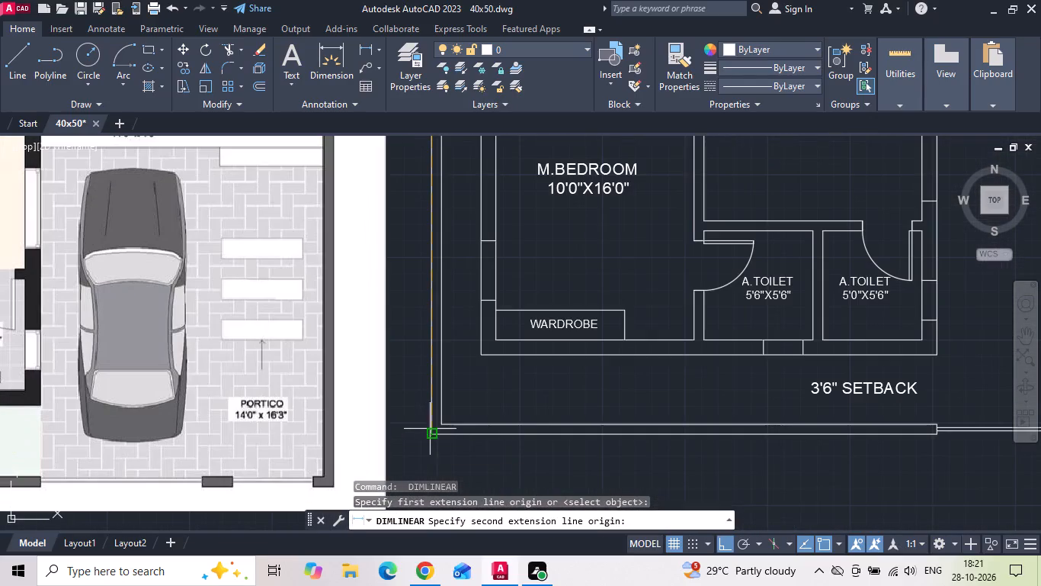
click(431, 433)
scroll(412, 393, down, 2)
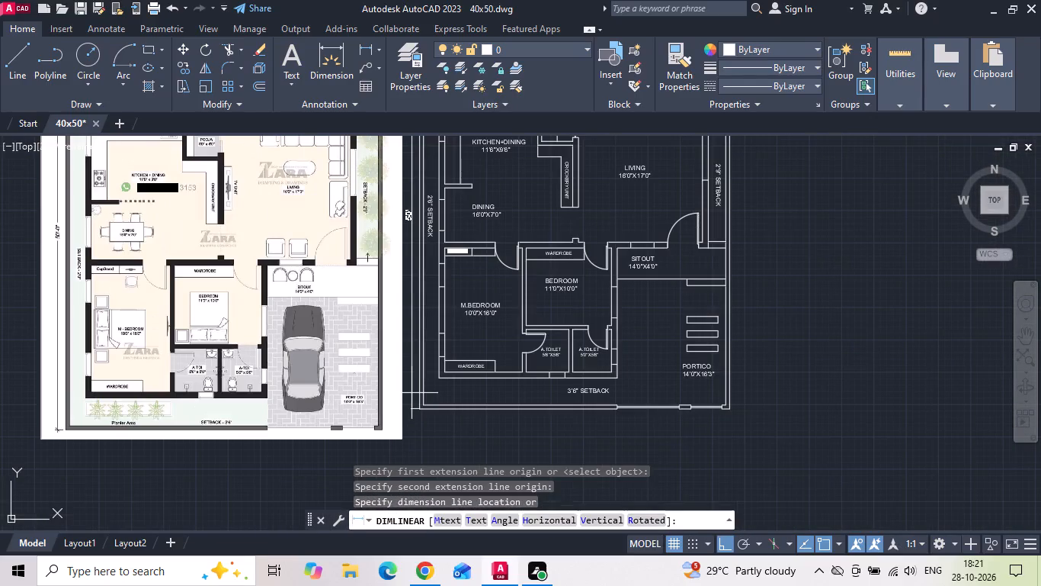
click(412, 393)
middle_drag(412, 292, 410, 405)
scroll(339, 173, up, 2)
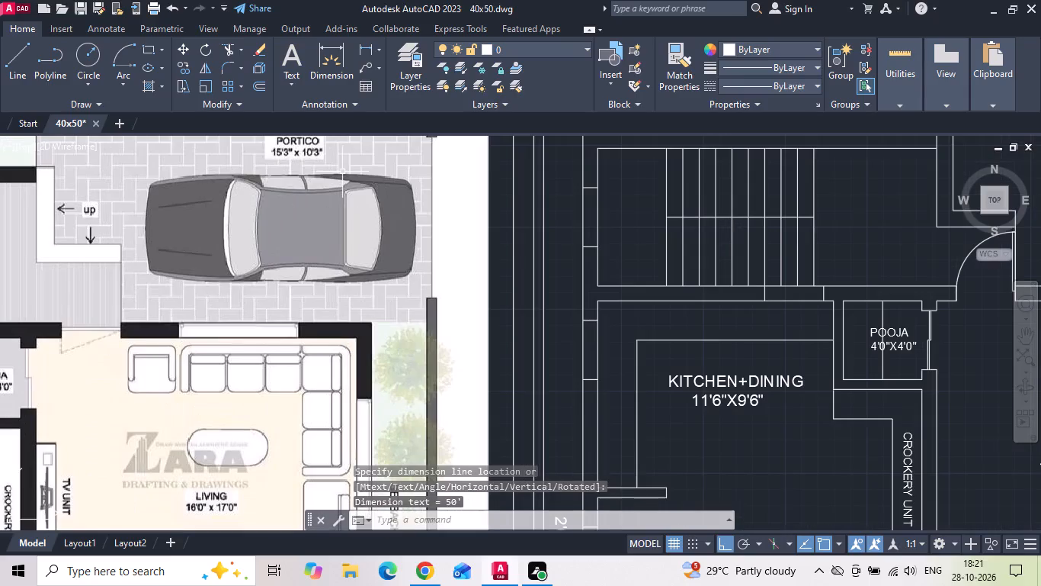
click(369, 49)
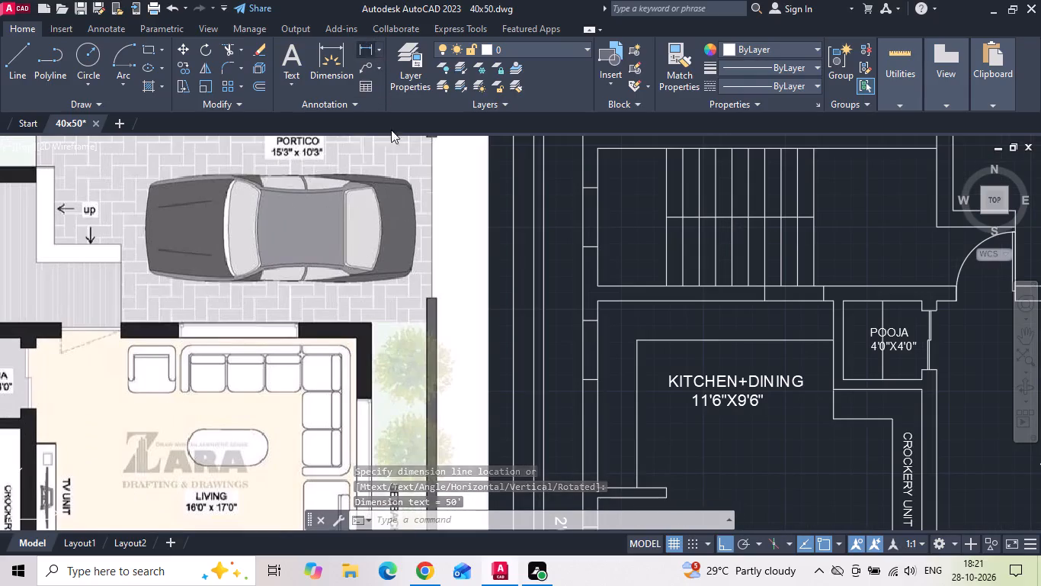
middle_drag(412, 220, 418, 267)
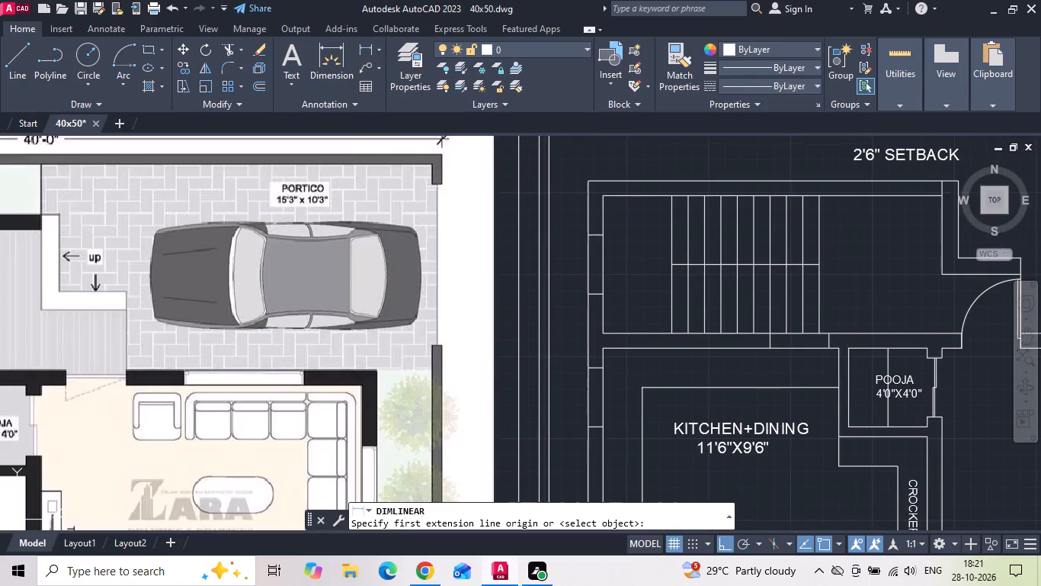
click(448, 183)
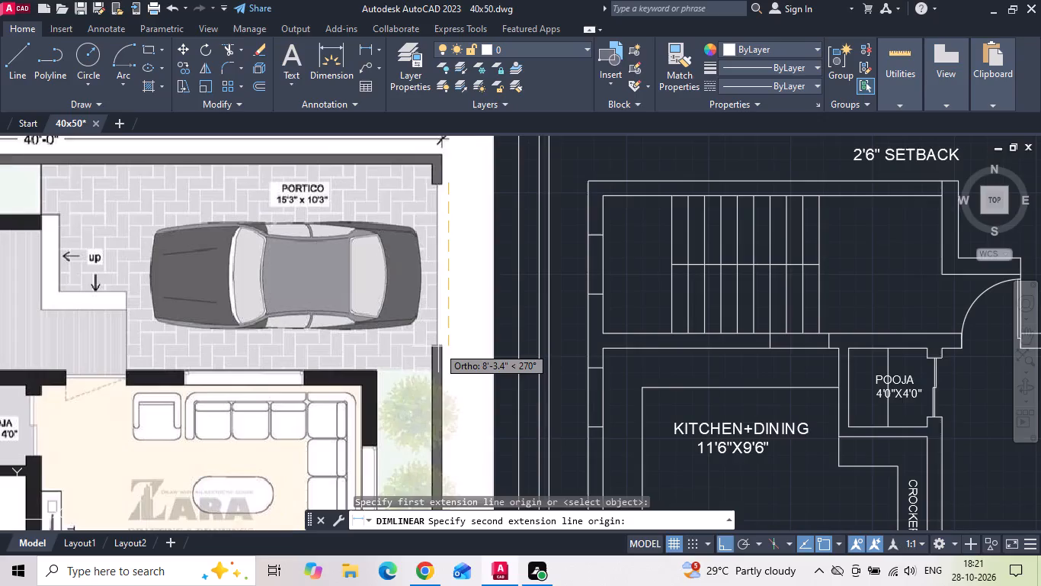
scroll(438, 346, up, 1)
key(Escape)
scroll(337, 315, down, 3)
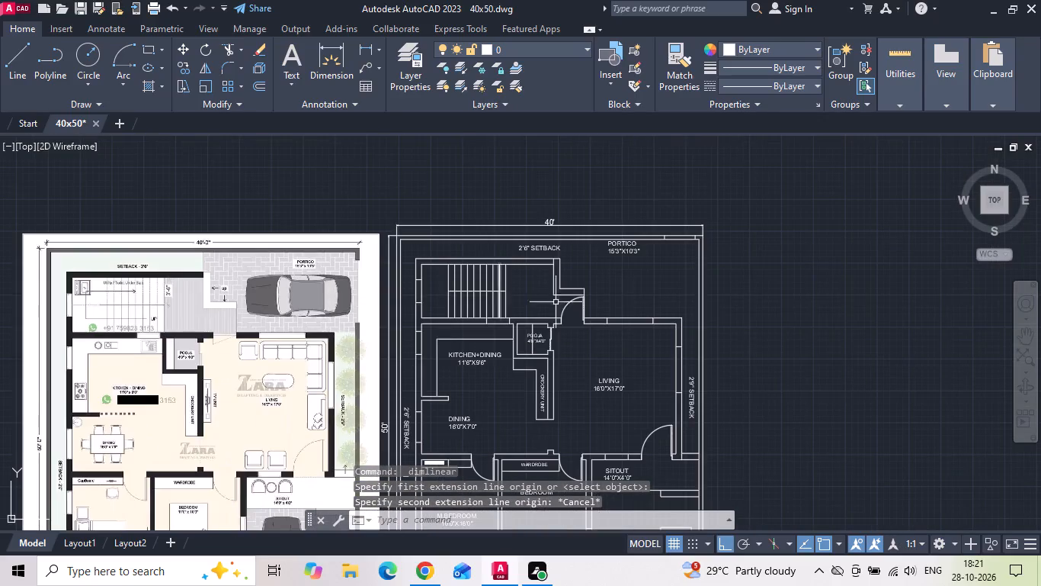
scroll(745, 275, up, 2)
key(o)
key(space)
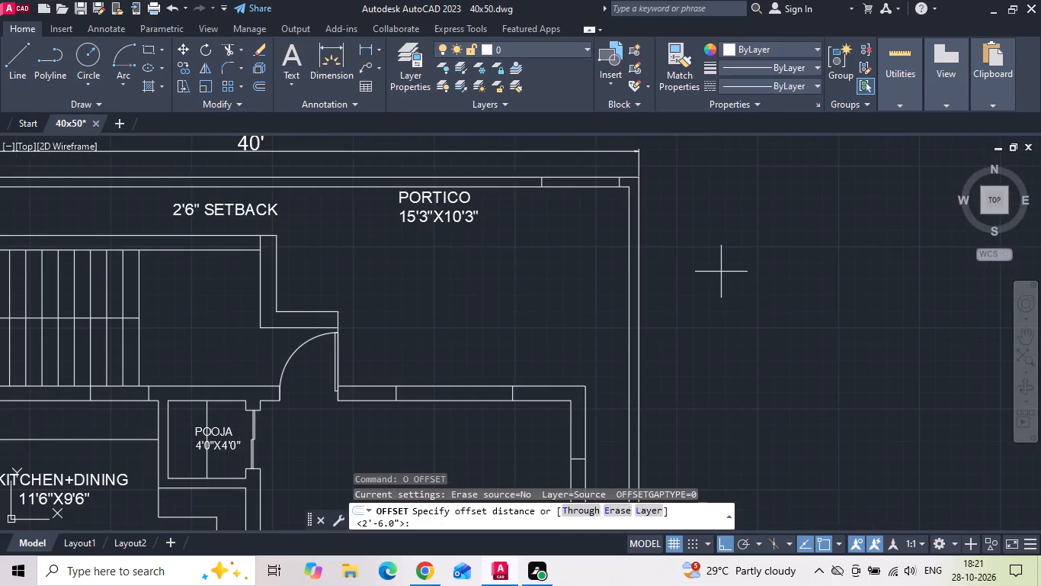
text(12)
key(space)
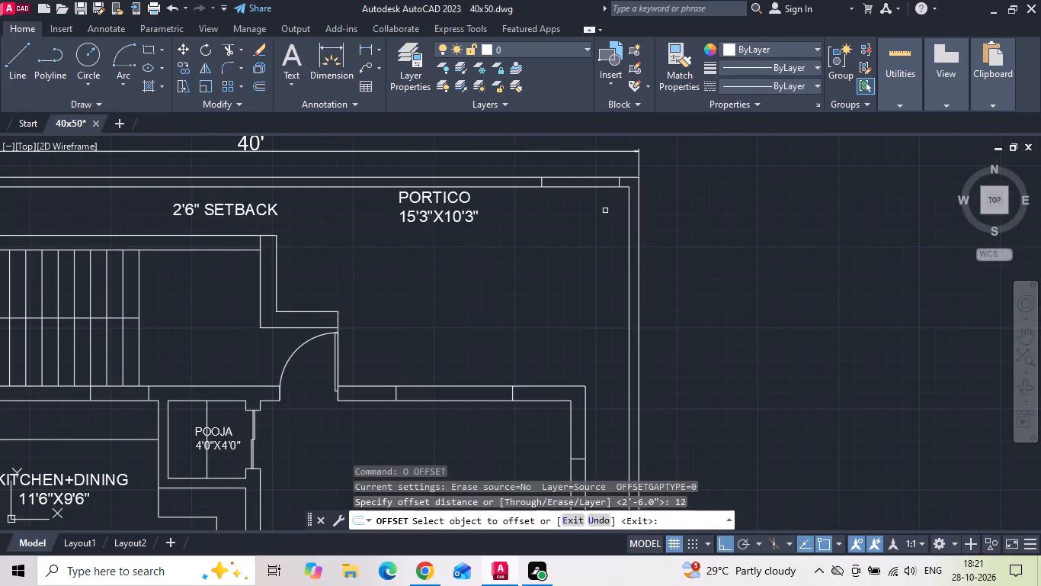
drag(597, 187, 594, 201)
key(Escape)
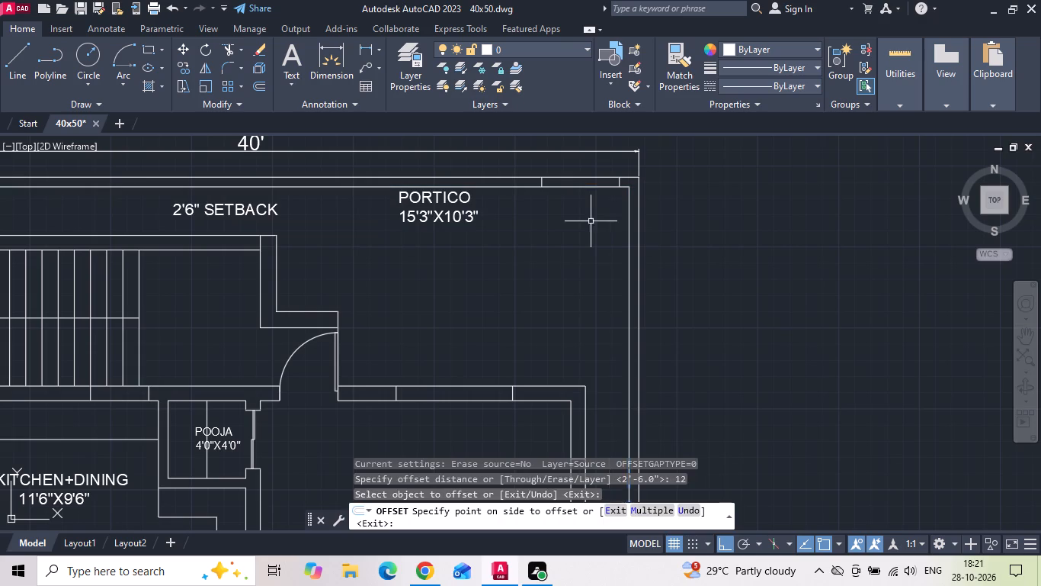
Explode the inner boundary wall outline into separate lines.
text(X)
key(space)
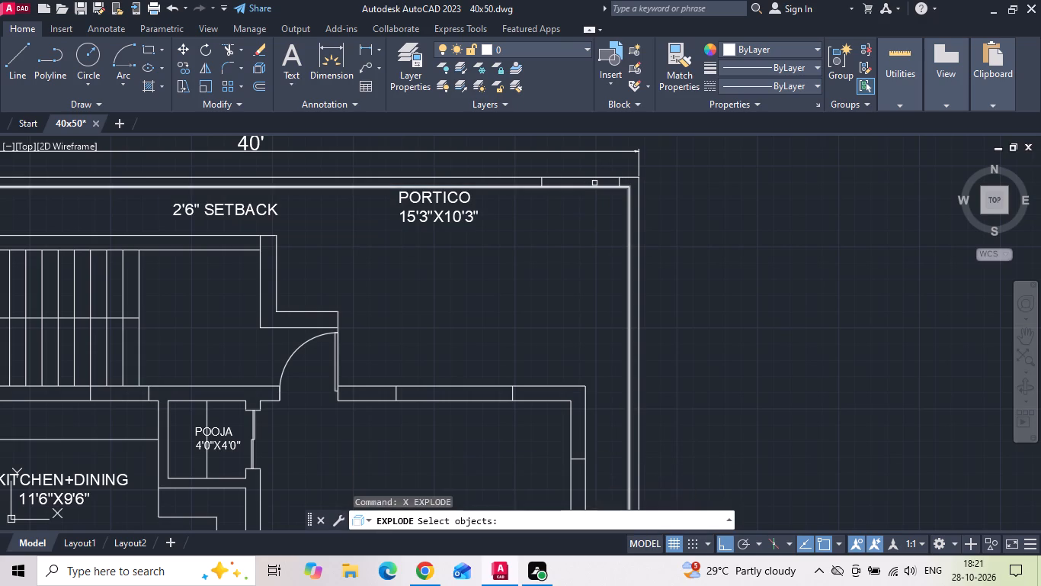
click(594, 186)
key(space)
Copy the top inner boundary line 12 inches downward into the portico.
click(593, 186)
right_click(585, 207)
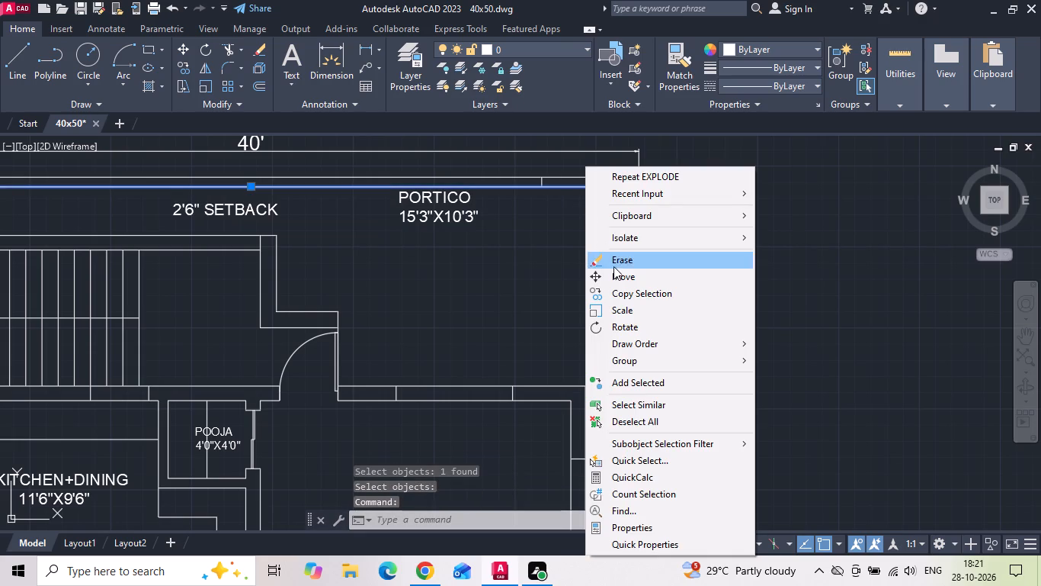
click(618, 294)
drag(749, 257, 751, 279)
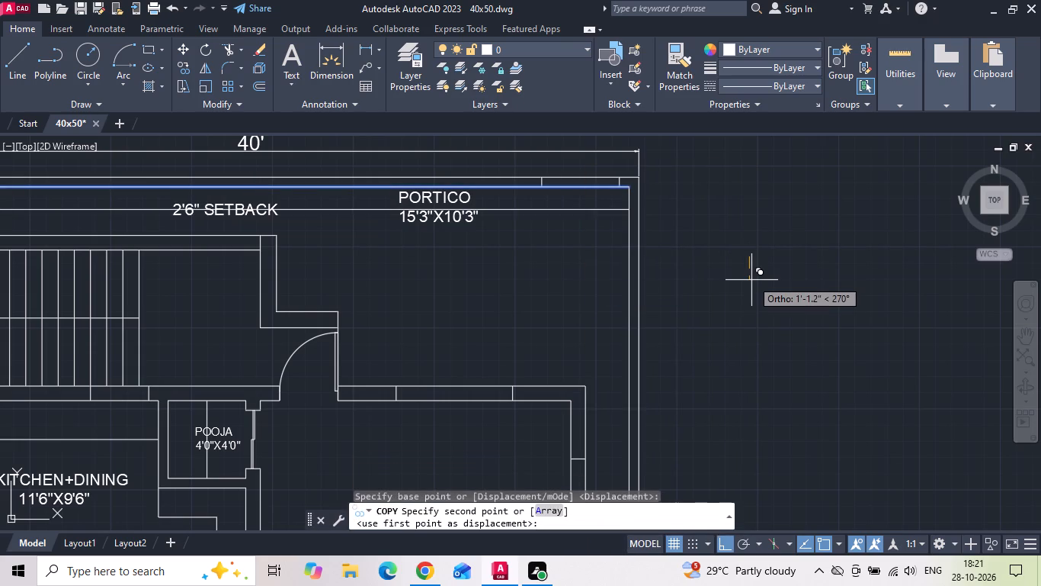
key(1)
key(2)
key(space)
key(Escape)
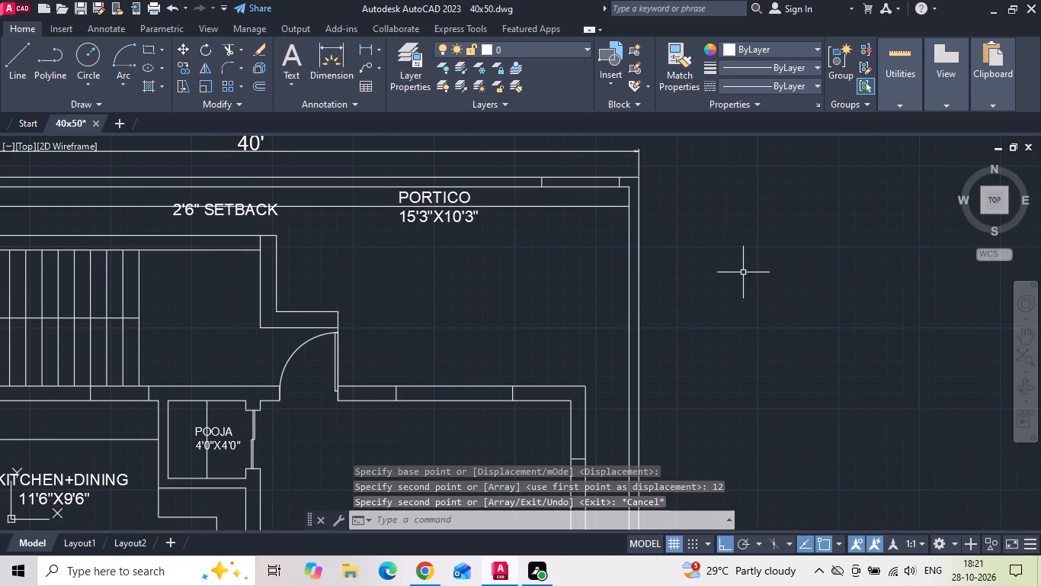
Offset the copied line 8' downward to mark the other end of the portico's side gate opening.
text(O)
key(space)
text(8')
key(Return)
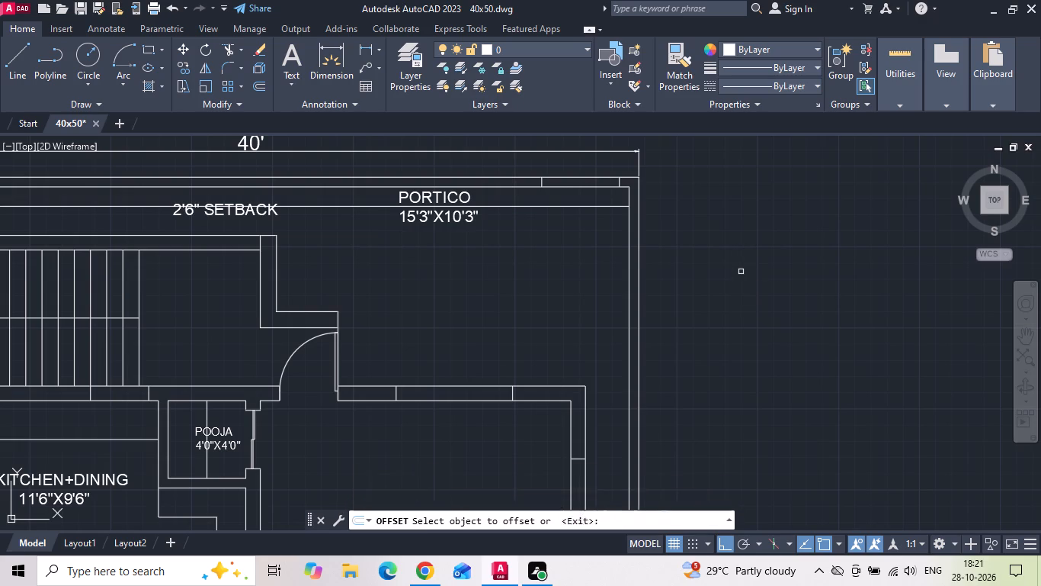
drag(604, 206, 604, 218)
click(602, 243)
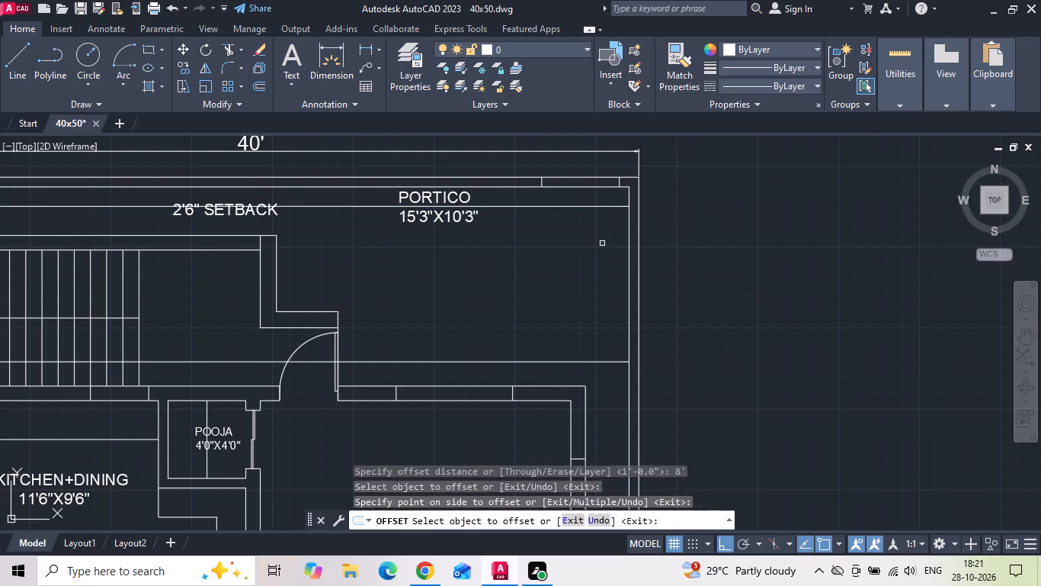
key(Escape)
Extend both gate opening lines to the right outer boundary line.
text(EX)
key(space)
drag(611, 199, 612, 202)
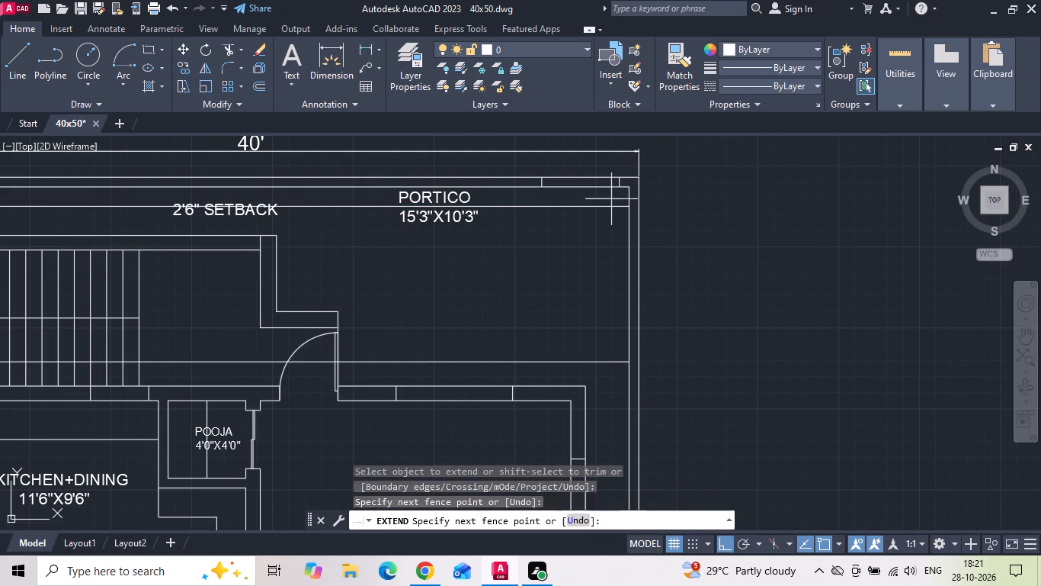
drag(612, 202, 609, 247)
drag(609, 257, 609, 363)
click(609, 369)
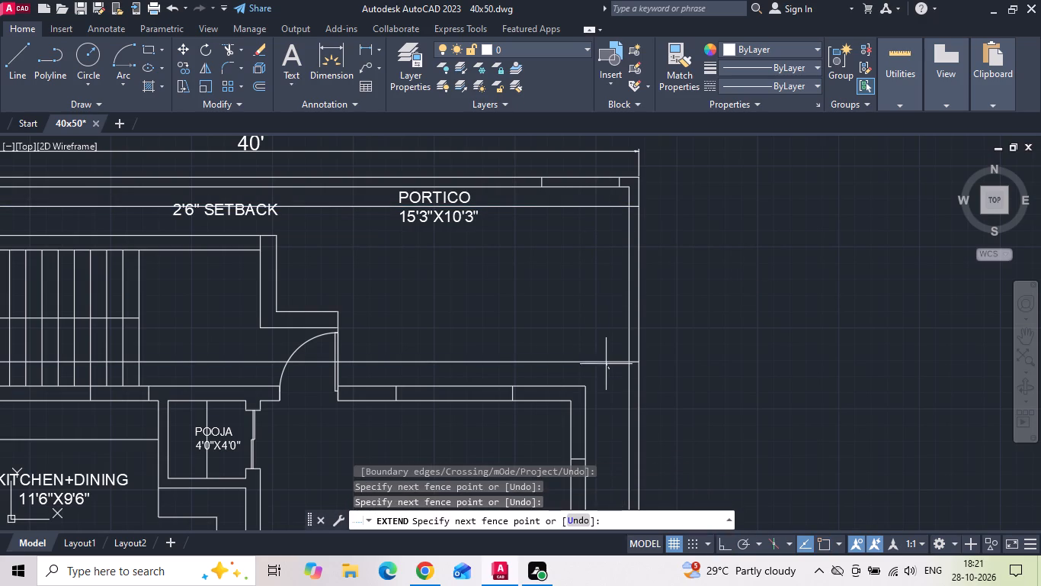
key(Escape)
Trim the right boundary wall between the two opening lines and cut those lines back across the portico.
key(t)
key(r)
key(space)
drag(586, 299, 658, 281)
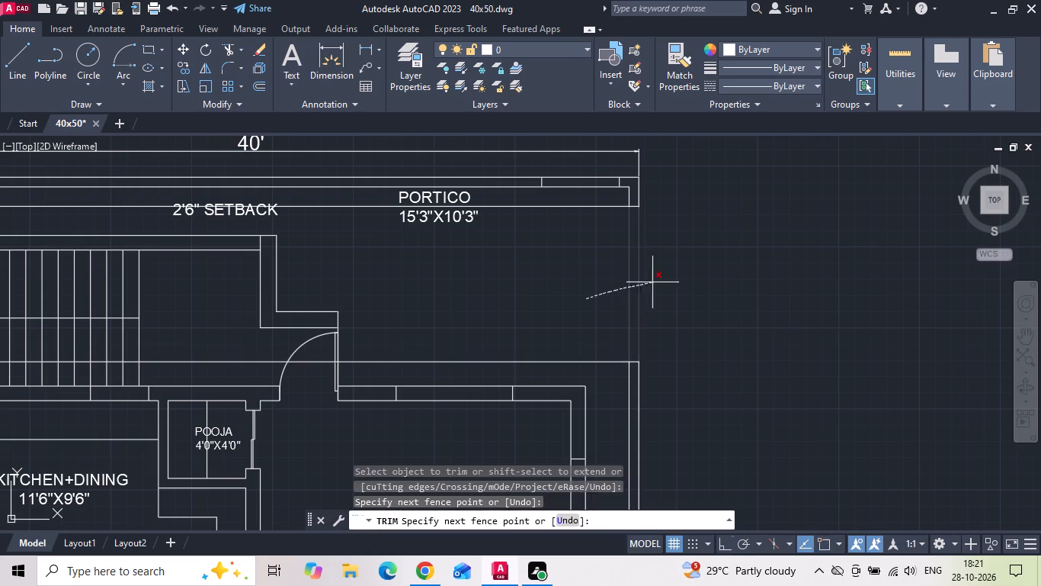
drag(658, 281, 666, 278)
drag(612, 197, 613, 375)
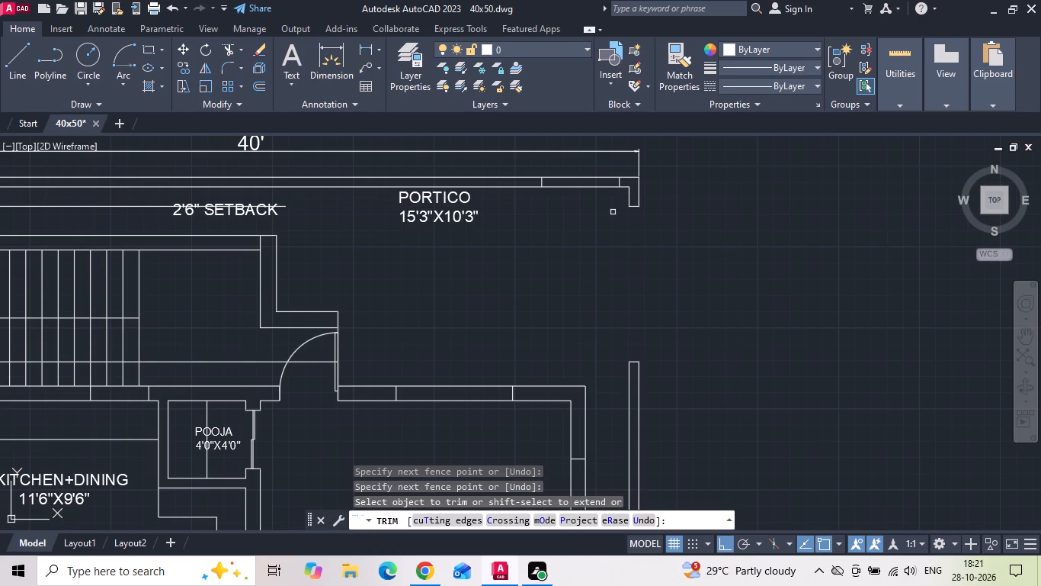
Trim away the two short cross lines inside the top boundary wall above the portico.
scroll(623, 181, up, 2)
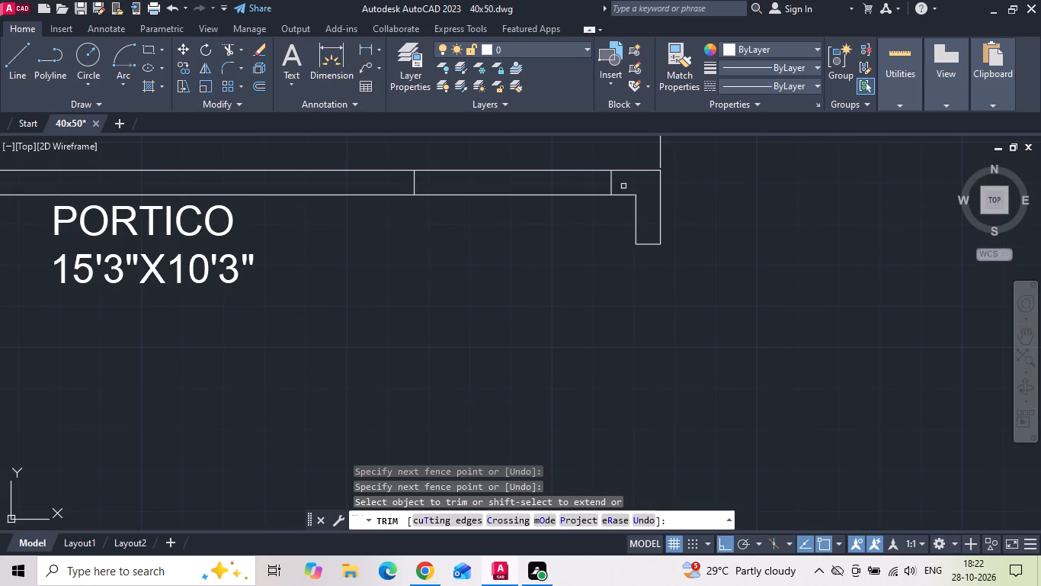
drag(623, 185, 613, 184)
click(390, 182)
scroll(840, 244, down, 2)
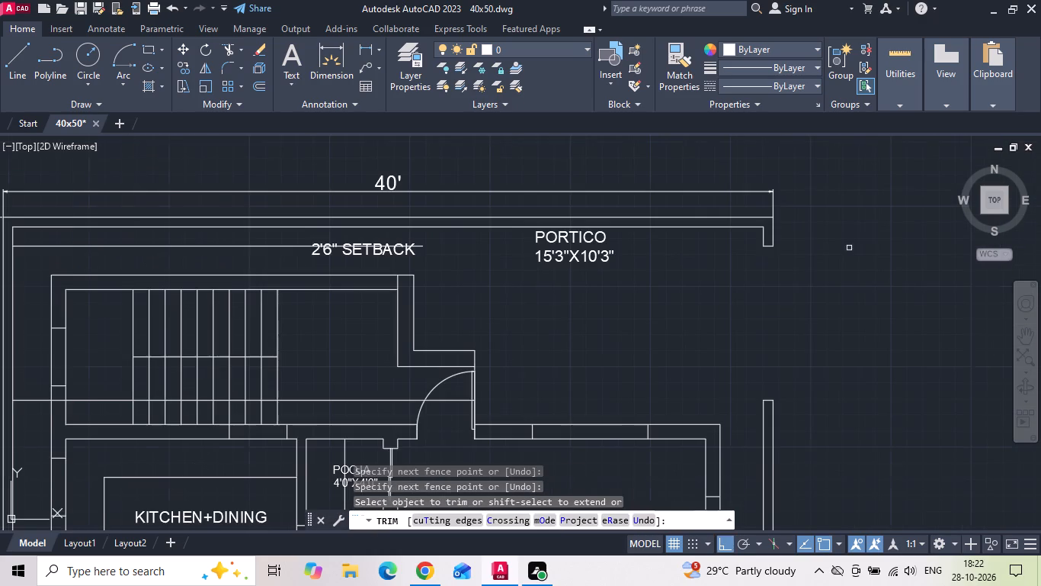
key(Escape)
Erase the two leftover horizontal line pieces crossing the staircase and the 2'6" setback label.
drag(363, 351, 347, 389)
click(331, 408)
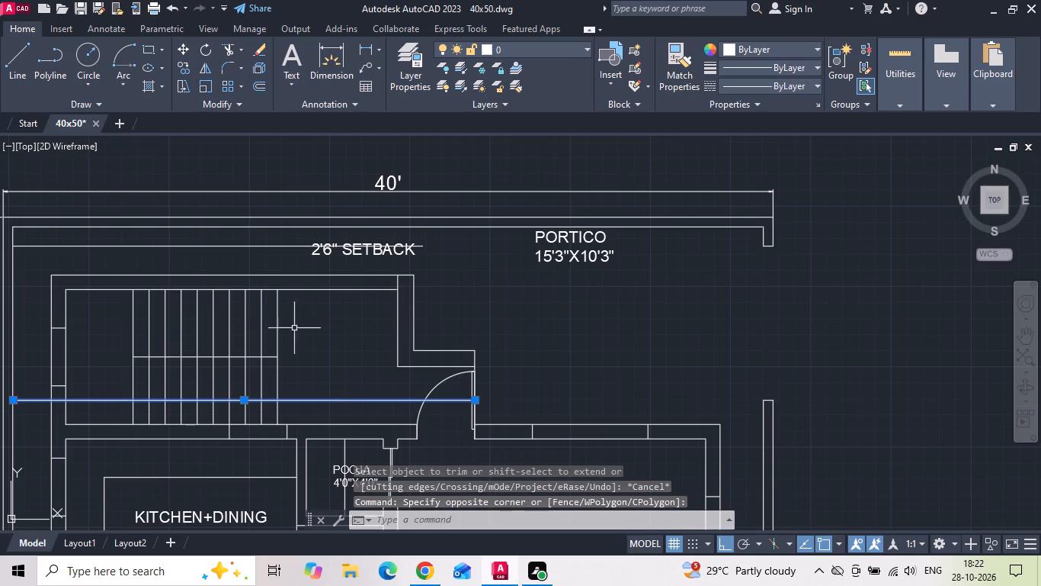
click(264, 250)
click(266, 244)
drag(265, 242, 258, 248)
click(246, 257)
key(Delete)
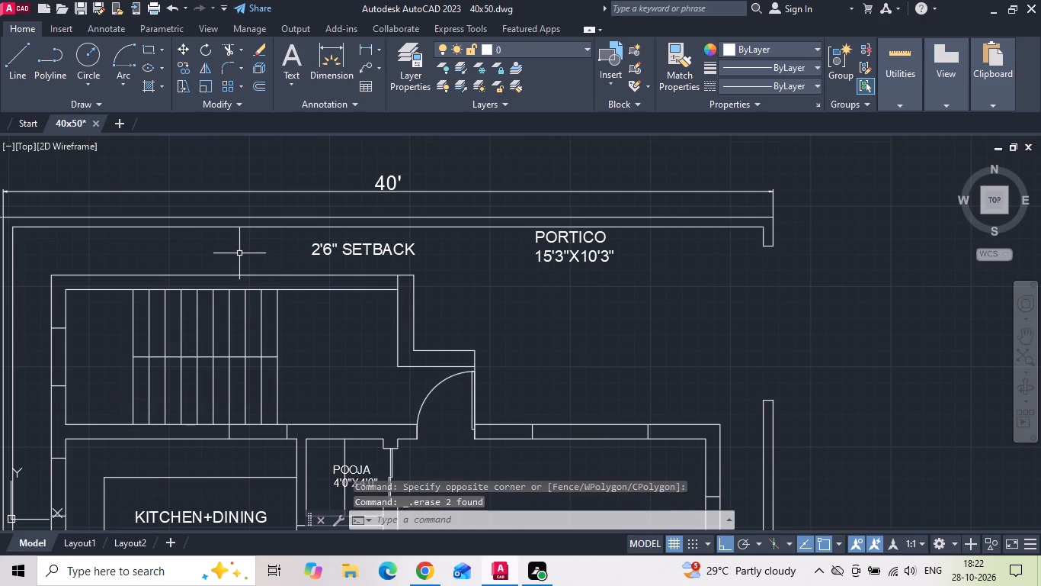
Save the drawing.
key(ctrl+s)
key(ctrl+s)
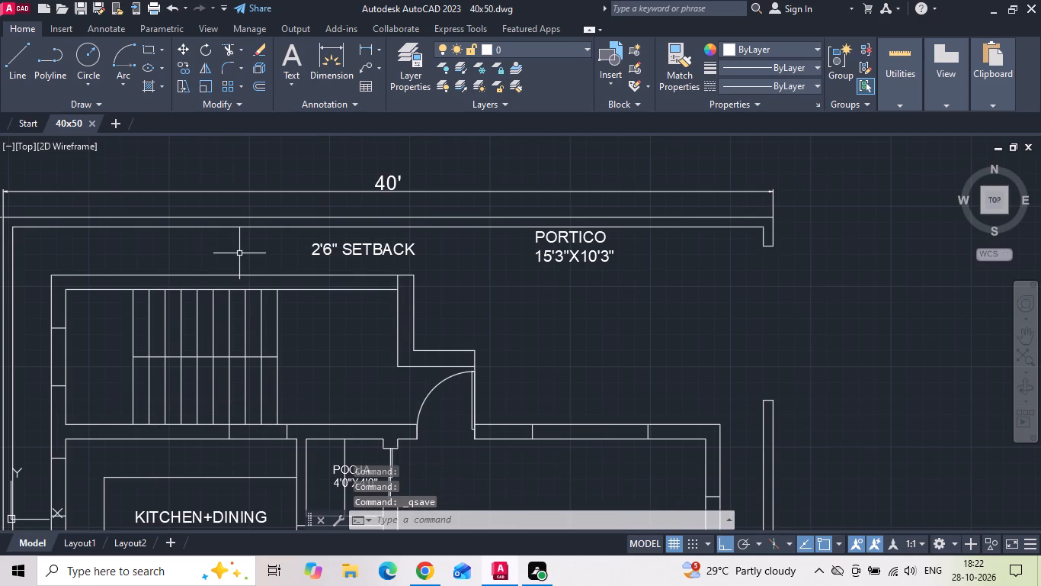
key(ctrl+s)
Move the PORTICO 15'3"X10'3" label slightly down, clear of the top boundary wall, and save the drawing.
scroll(452, 253, down, 1)
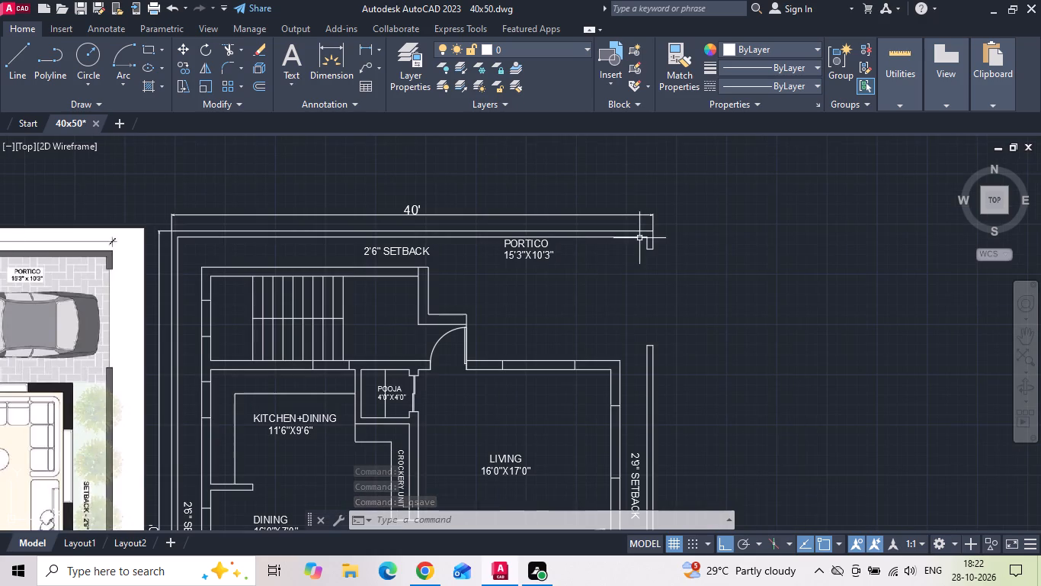
scroll(495, 261, up, 1)
click(511, 256)
right_click(511, 256)
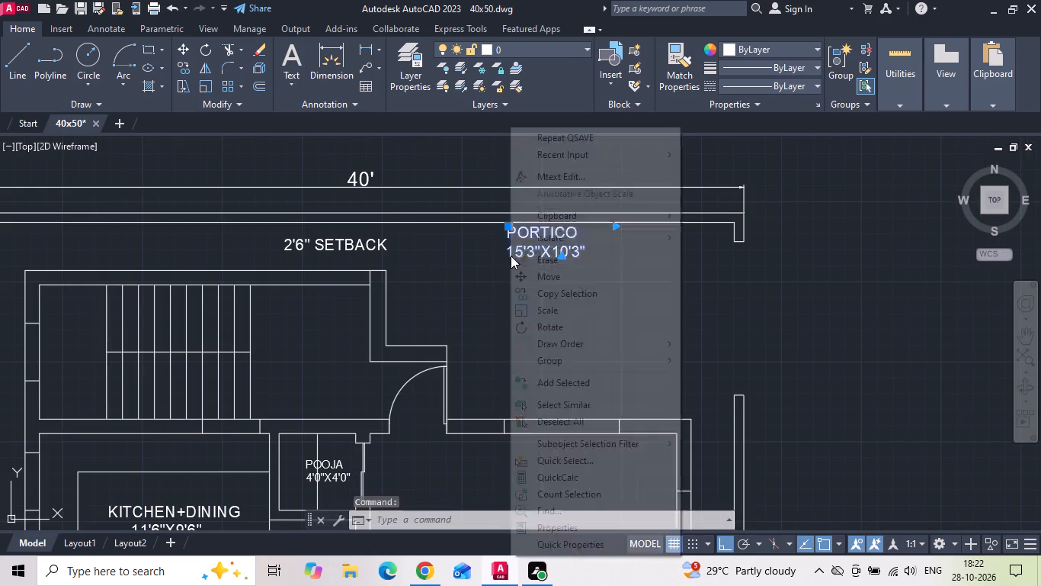
click(540, 277)
click(543, 295)
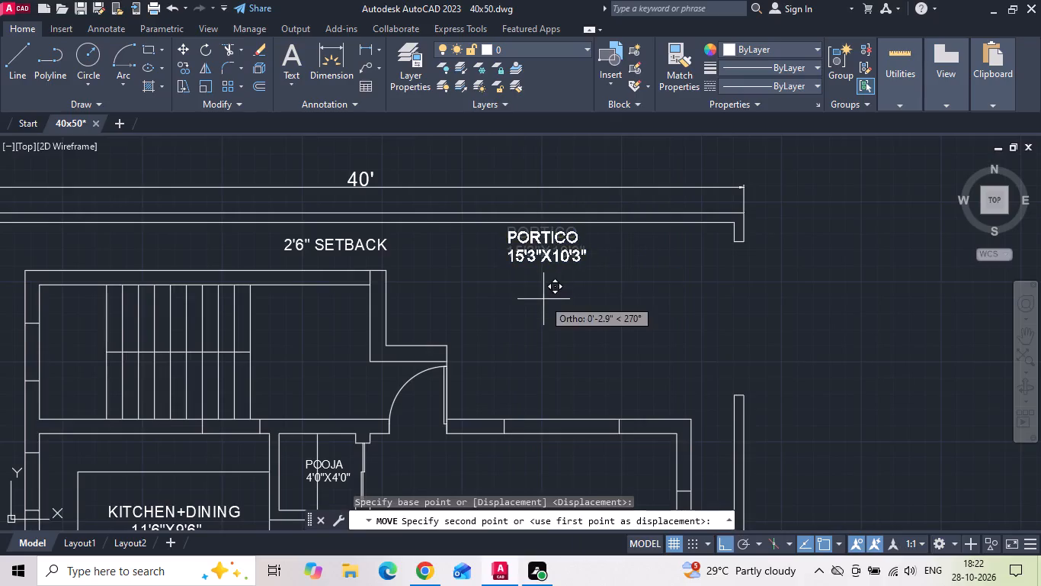
click(543, 299)
key(ctrl+s)
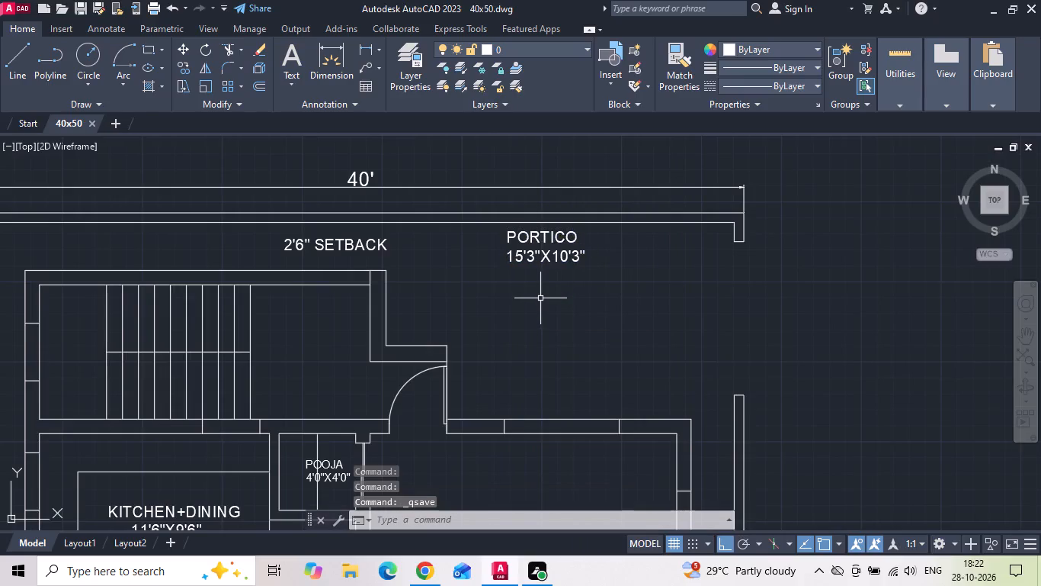
key(ctrl+s)
Move the 2'6" SETBACK label above the staircase horizontally to the left, away from the portico.
scroll(777, 211, down, 2)
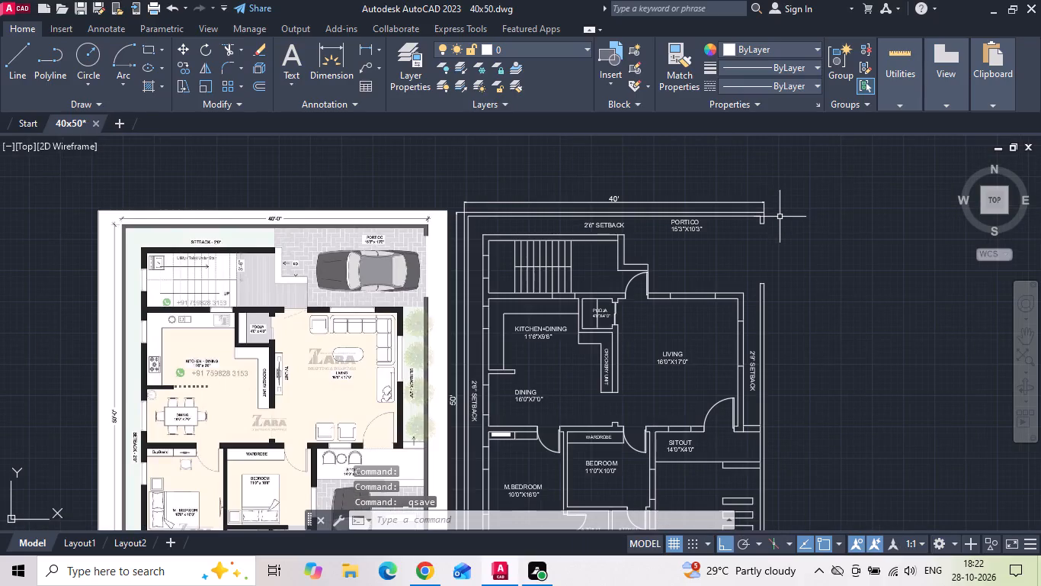
scroll(458, 263, up, 2)
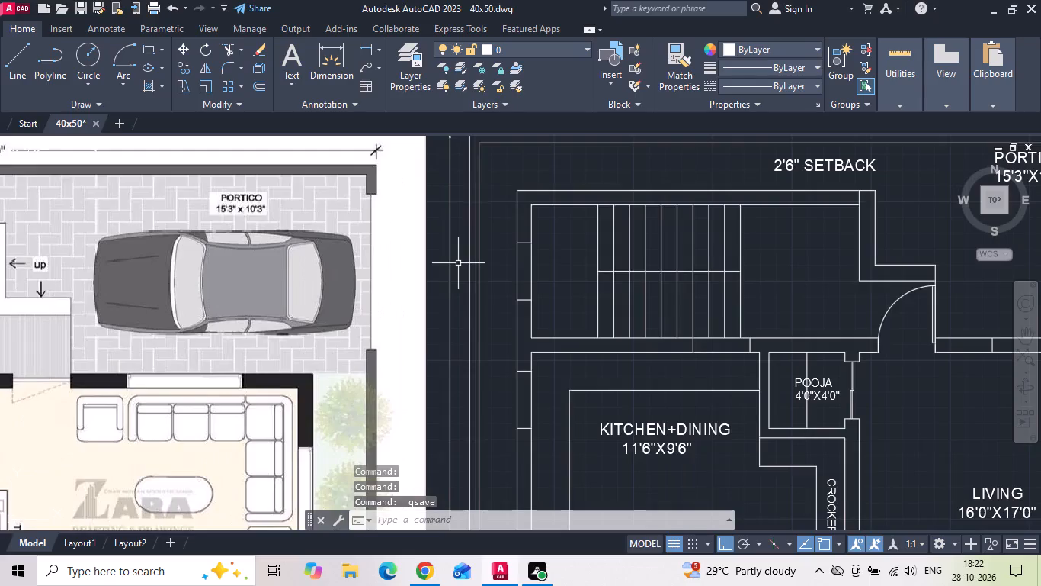
scroll(458, 263, down, 1)
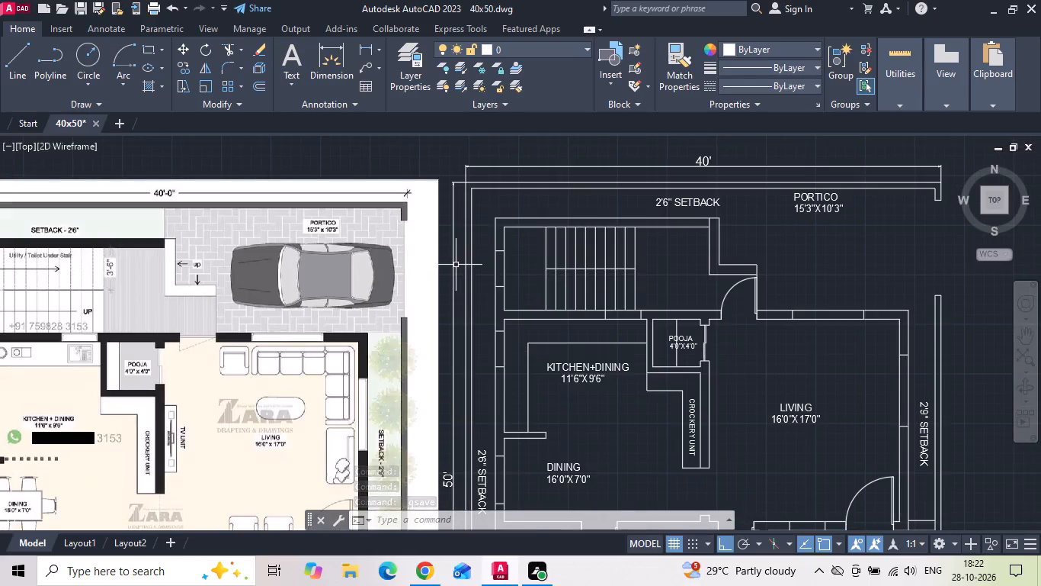
click(669, 200)
right_click(669, 200)
click(702, 273)
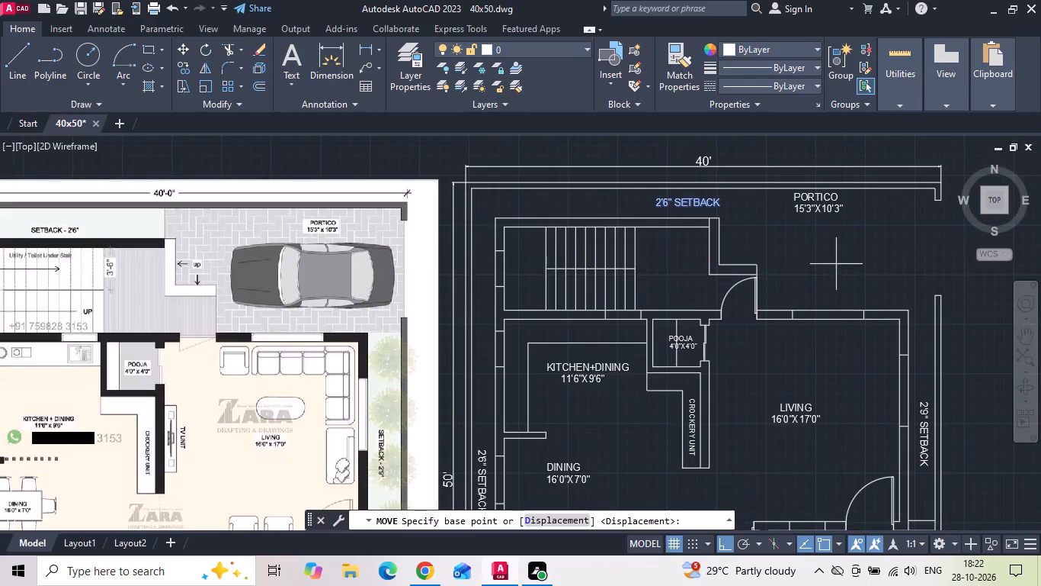
click(837, 265)
click(791, 266)
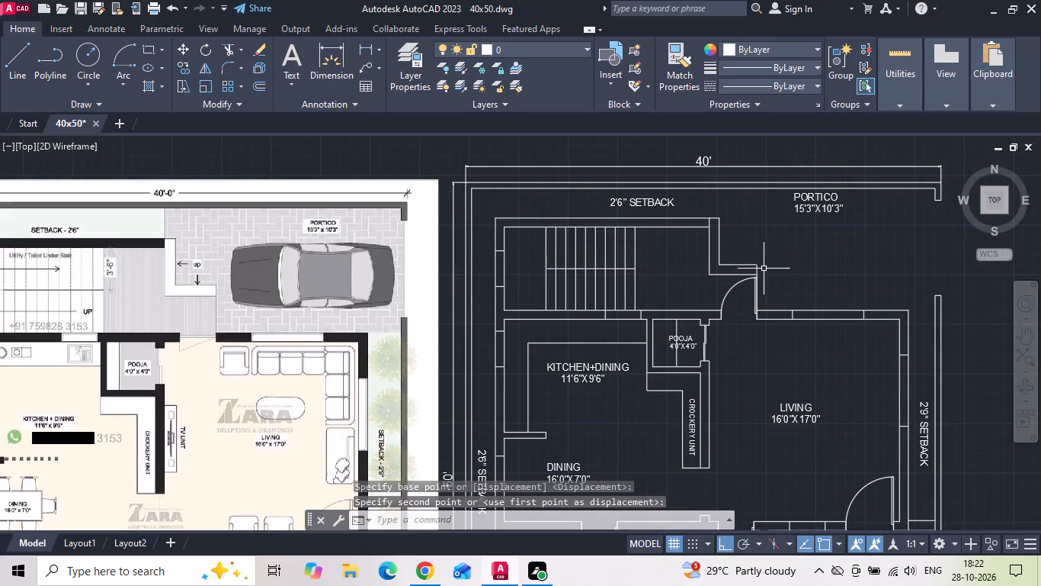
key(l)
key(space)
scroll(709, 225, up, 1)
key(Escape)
Extend the inner line of the staircase block's right wall up to the top boundary wall.
text(EX)
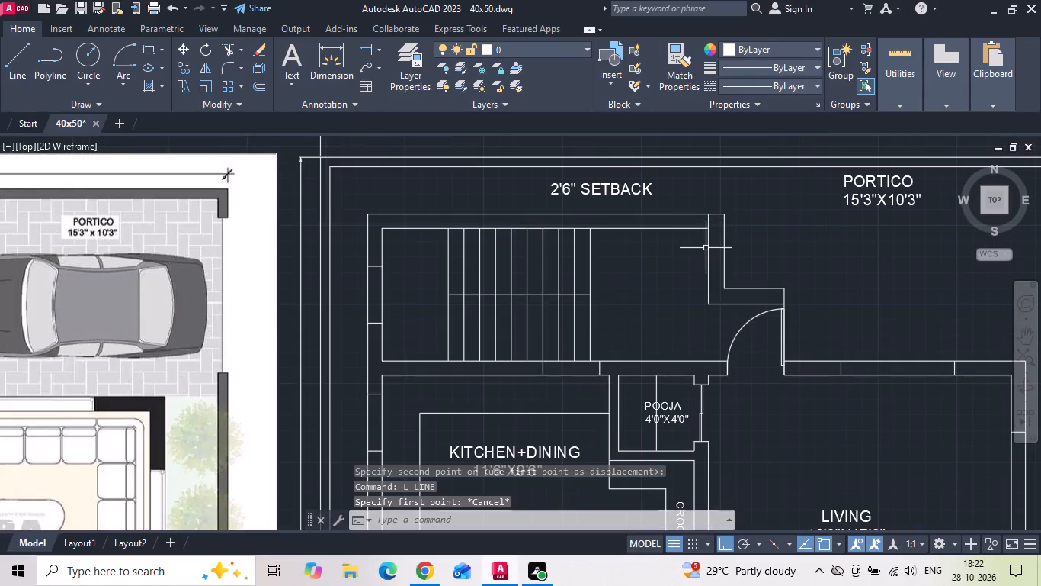
key(space)
click(707, 232)
scroll(667, 265, down, 1)
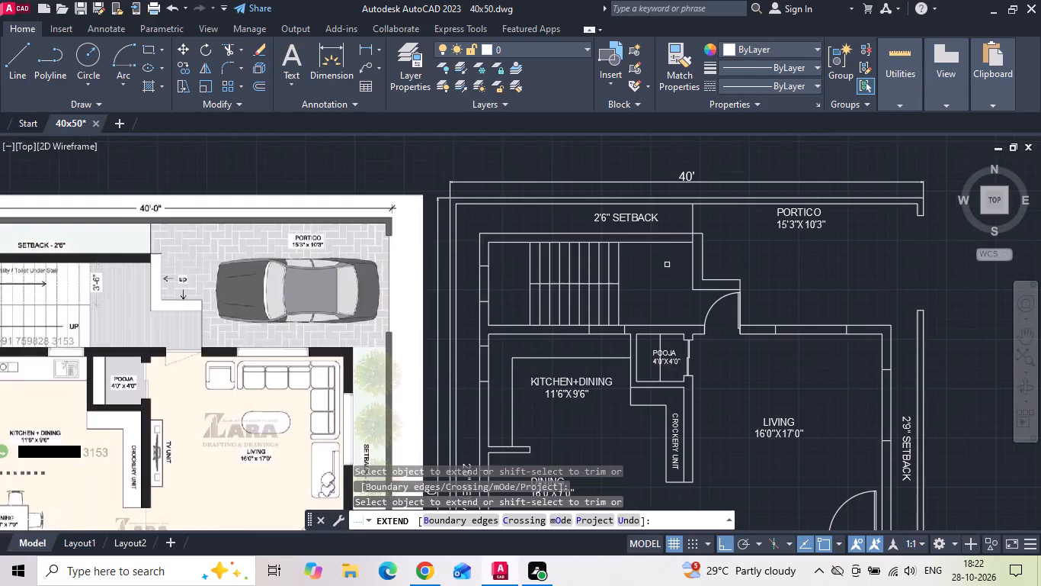
key(Escape)
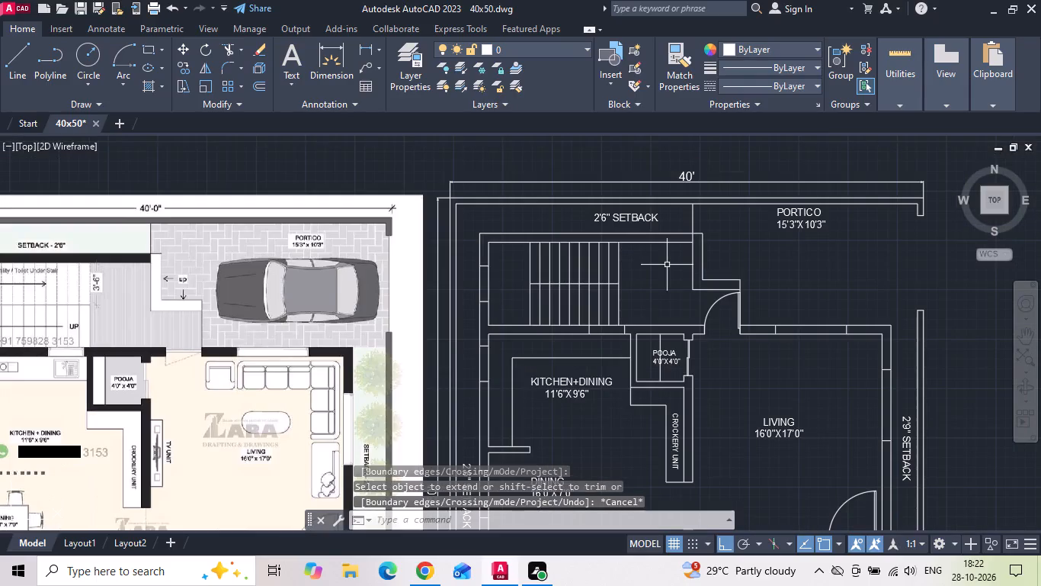
Draw a horizontal line from the living room's outer upper-right corner to the right boundary wall.
key(l)
key(space)
scroll(895, 365, up, 2)
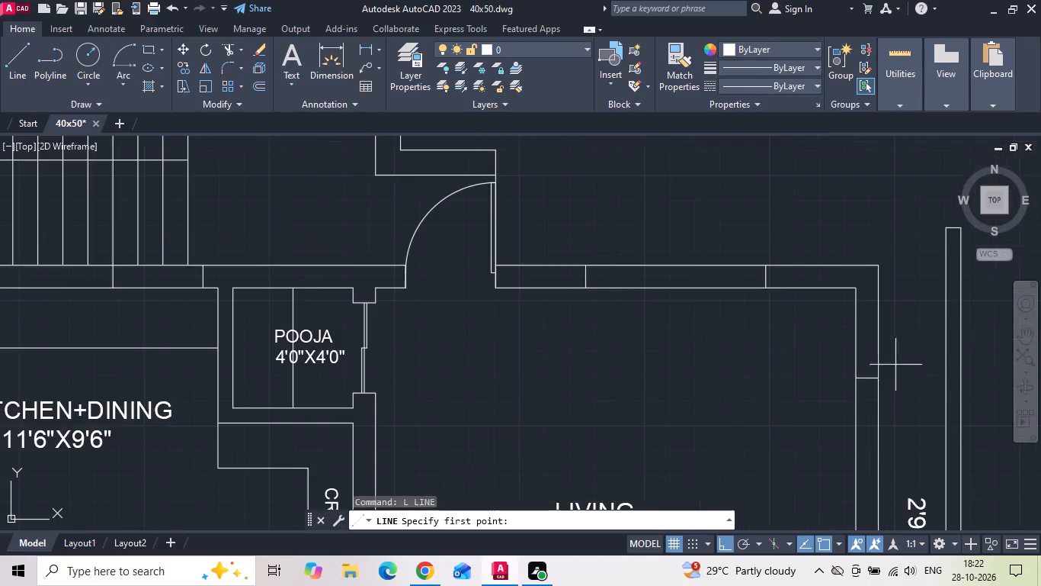
click(876, 270)
click(947, 273)
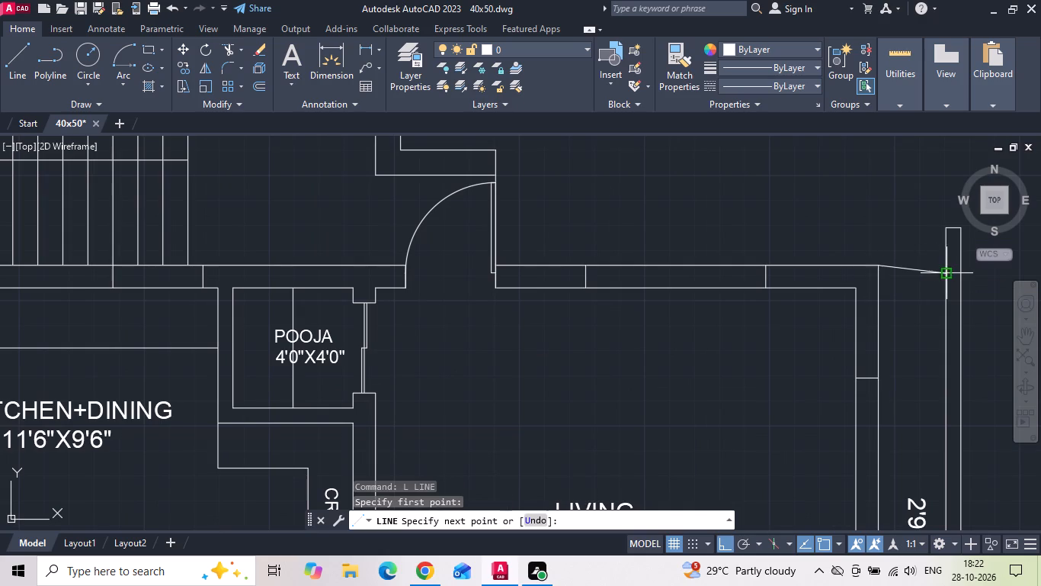
key(ctrl+z)
scroll(944, 271, up, 2)
click(944, 256)
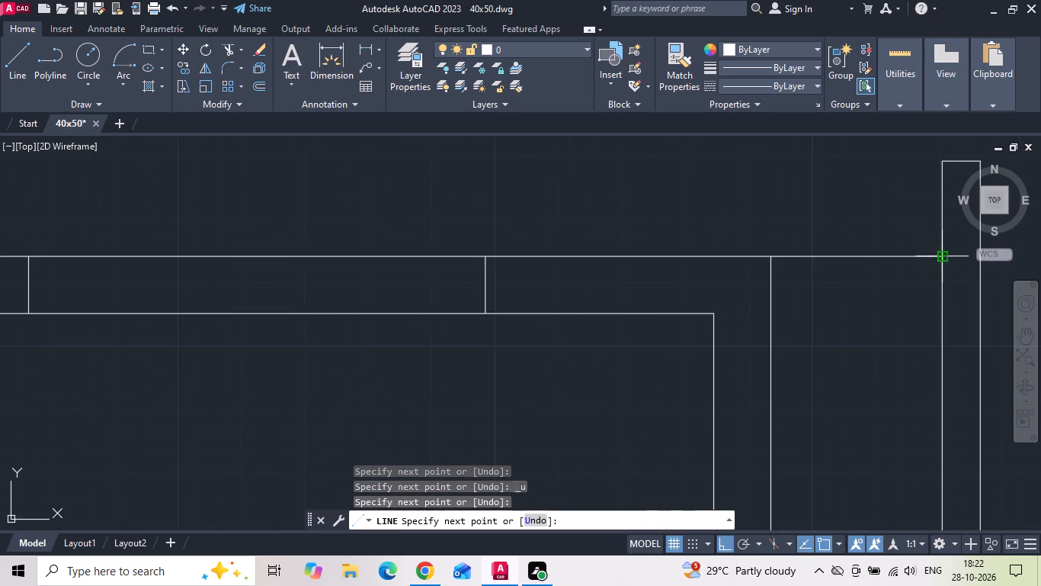
key(Escape)
Draw a vertical gate line joining the midpoints of the two wall ends at the upper portico opening, and save the drawing.
scroll(814, 293, down, 5)
text(L)
key(space)
scroll(832, 257, up, 3)
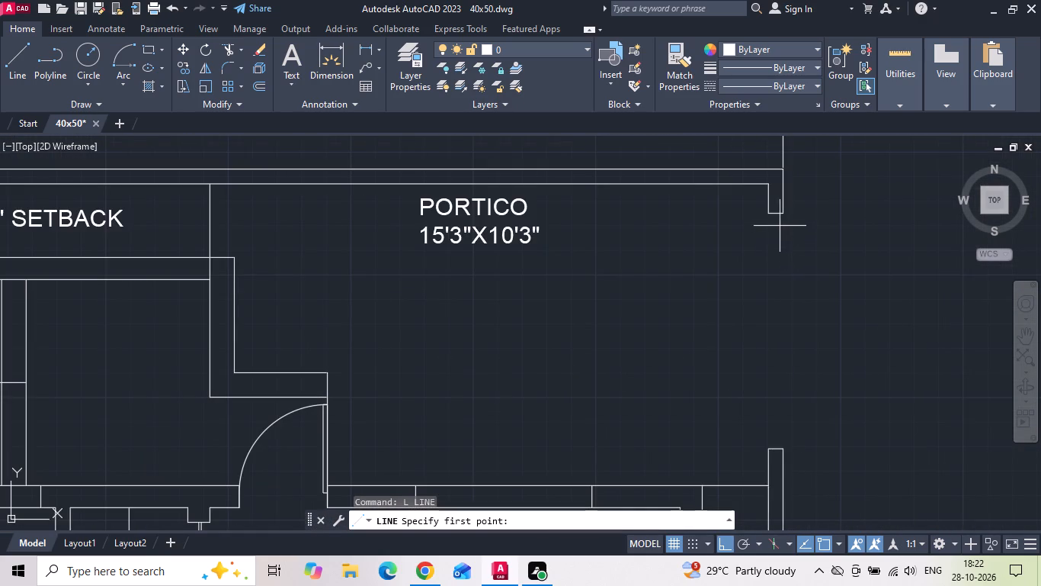
drag(777, 217, 776, 224)
click(776, 448)
key(Escape)
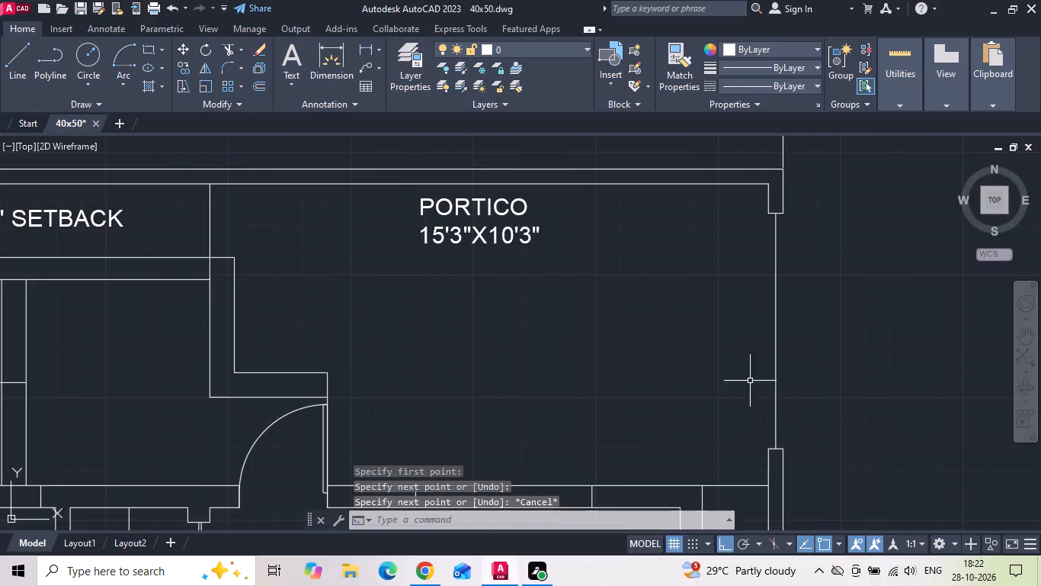
scroll(671, 242, down, 2)
key(ctrl+s)
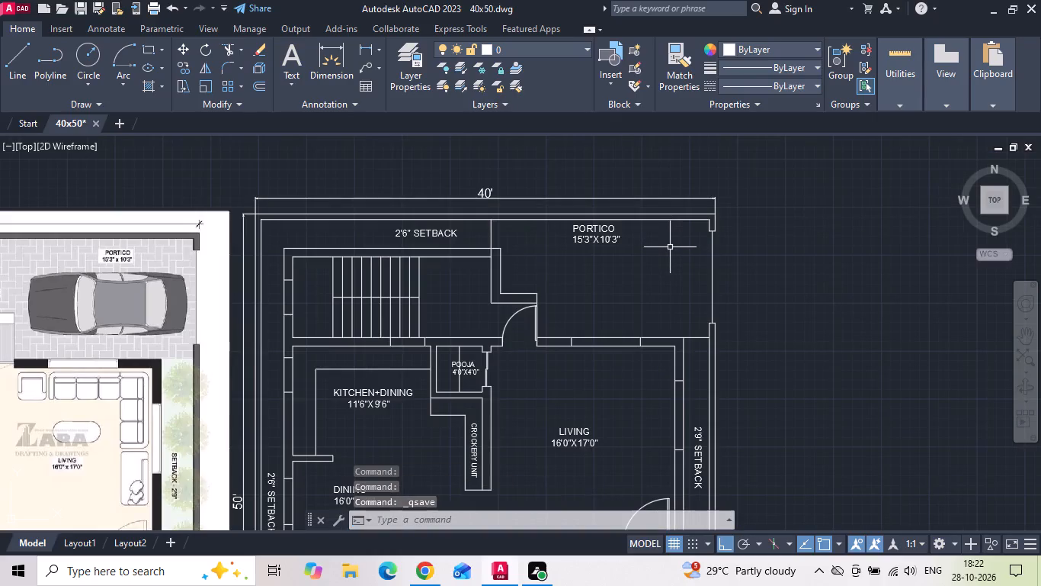
Draw a vertical line from the toilet block's outer lower-right corner down to the bottom boundary wall, separating setback and portico.
scroll(670, 248, down, 1)
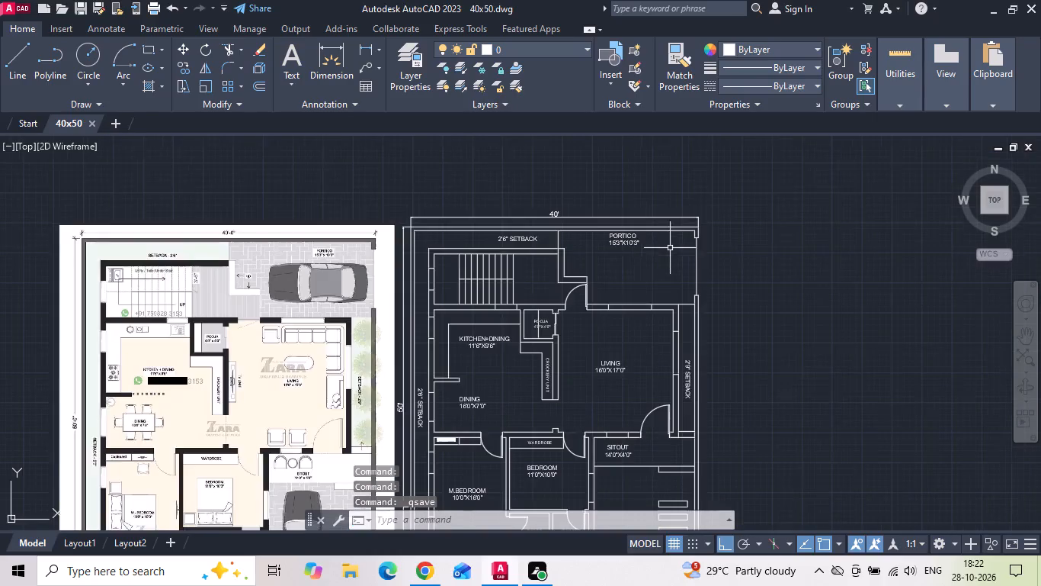
middle_drag(607, 302, 604, 156)
scroll(330, 360, up, 2)
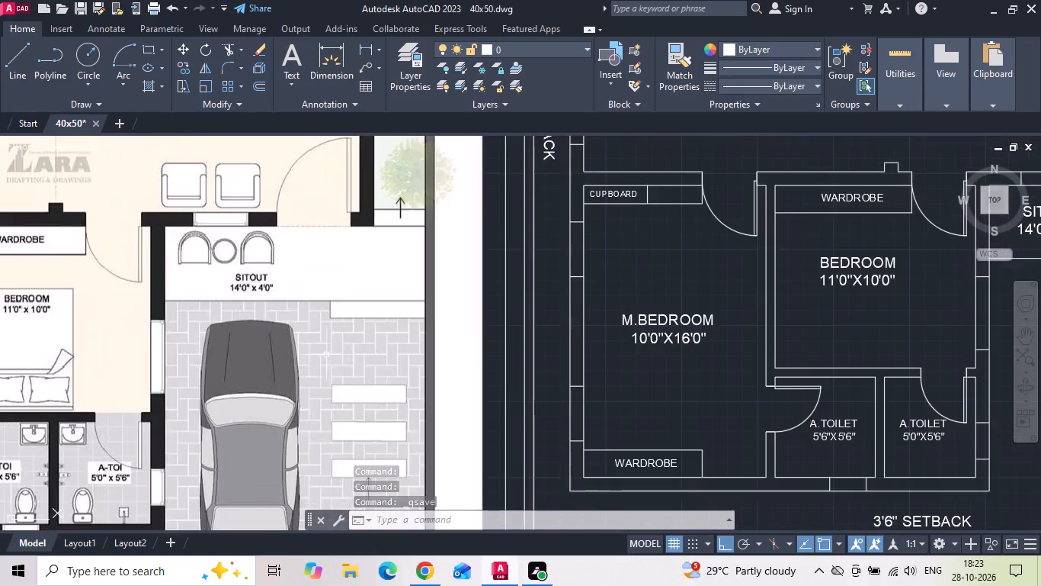
scroll(310, 243, down, 1)
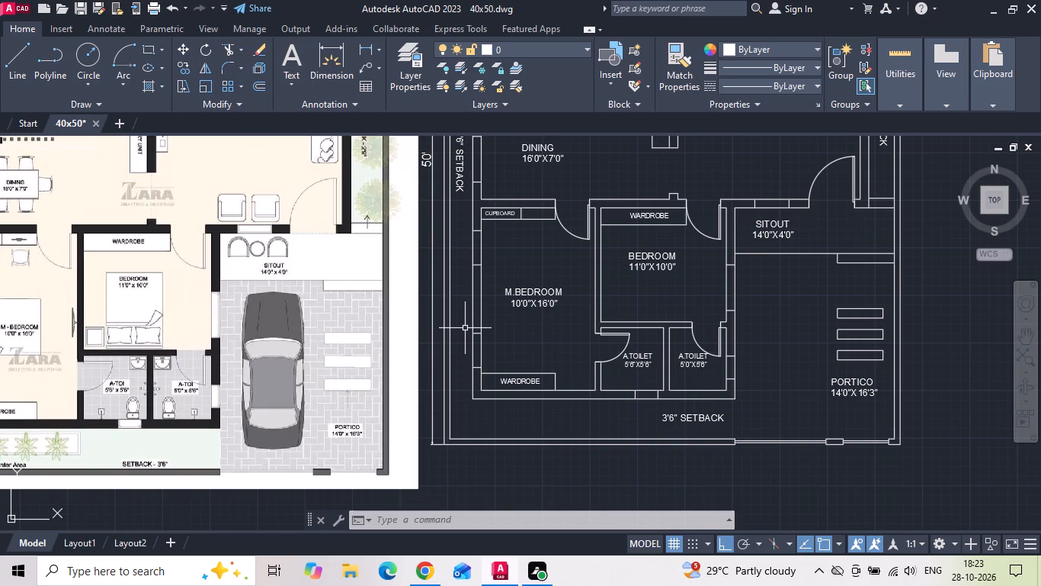
text(L)
key(space)
scroll(766, 416, up, 1)
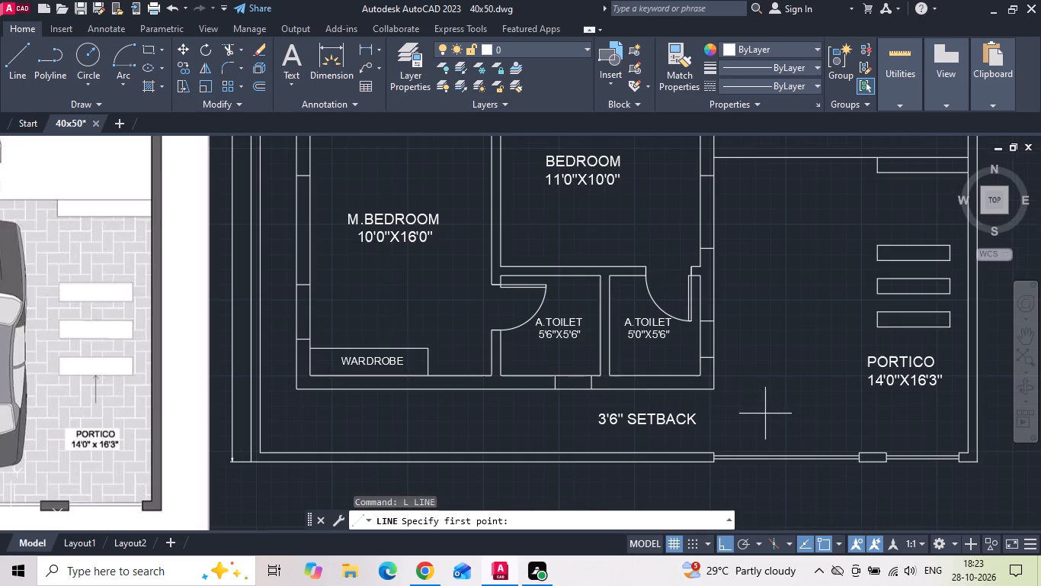
click(719, 388)
scroll(703, 446, up, 2)
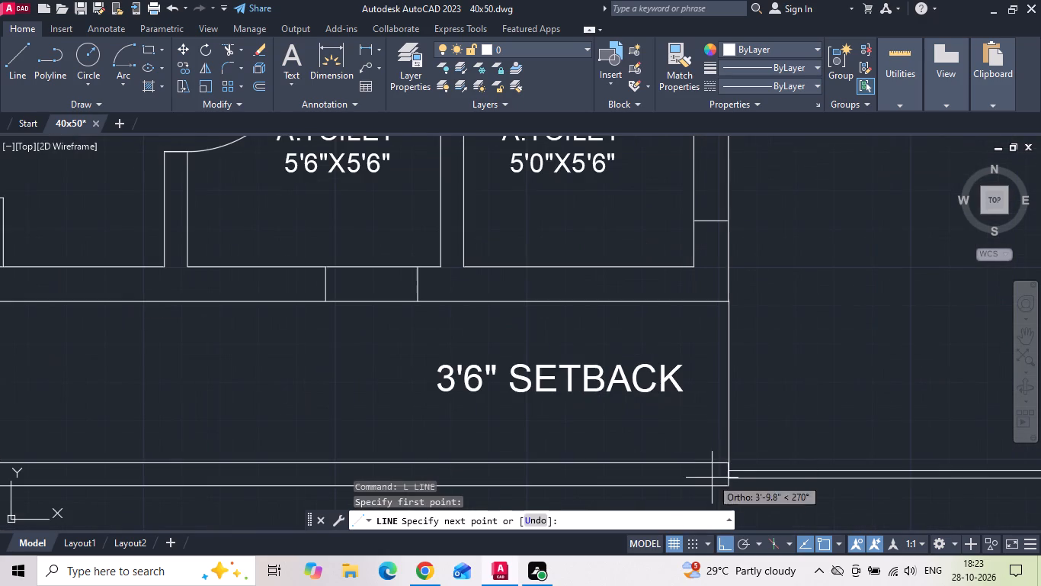
click(724, 461)
key(Escape)
Move the 3'6" SETBACK label horizontally to the left, away from the new dividing line, and save the drawing.
scroll(716, 372, down, 2)
click(658, 378)
right_click(655, 378)
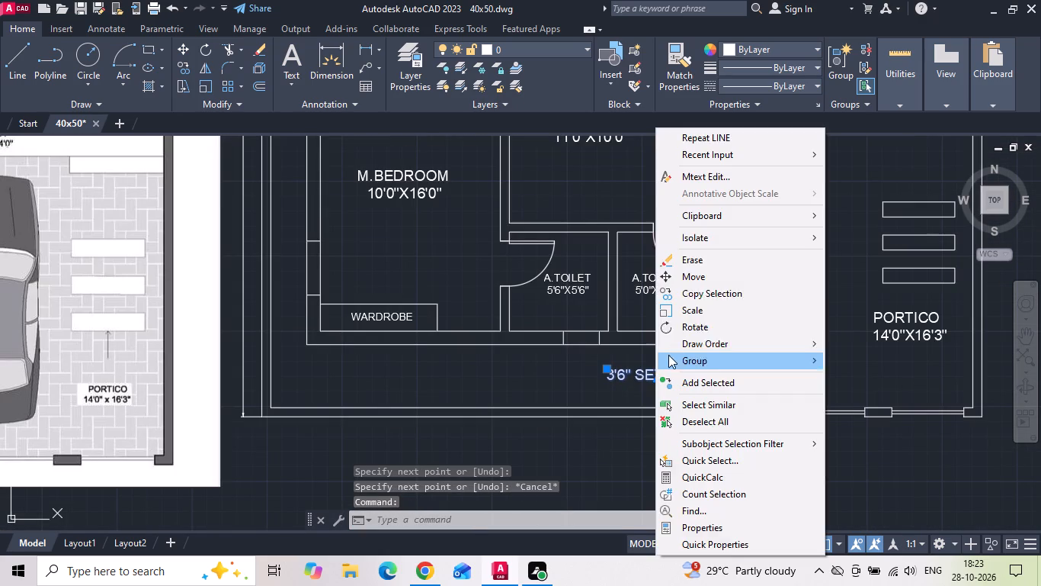
click(699, 282)
drag(777, 342, 768, 343)
click(742, 343)
key(ctrl+s)
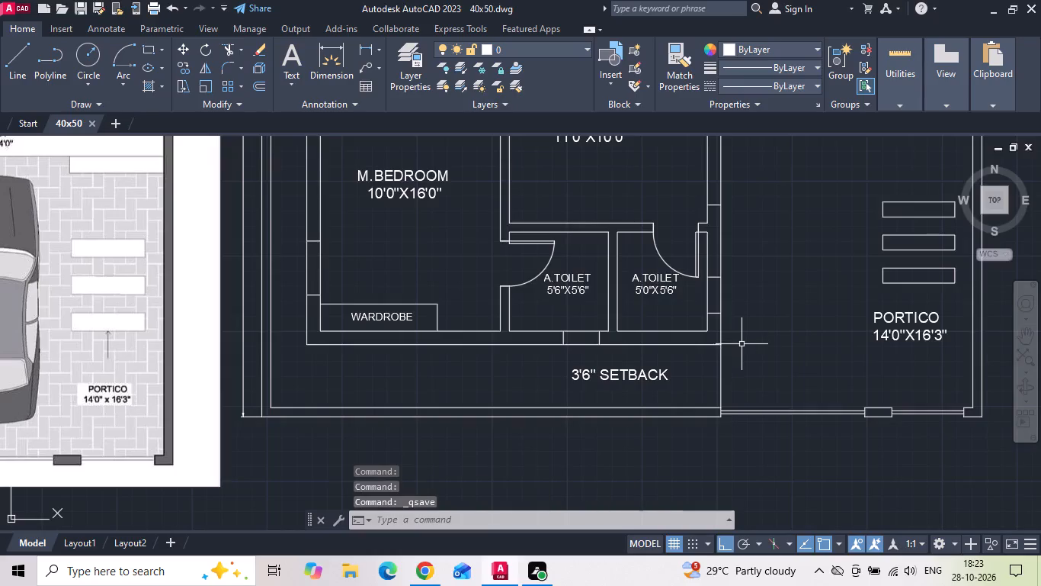
Measure the depth of the planter box in the reference image with a linear dimension, without placing it.
scroll(709, 338, down, 2)
scroll(243, 377, up, 3)
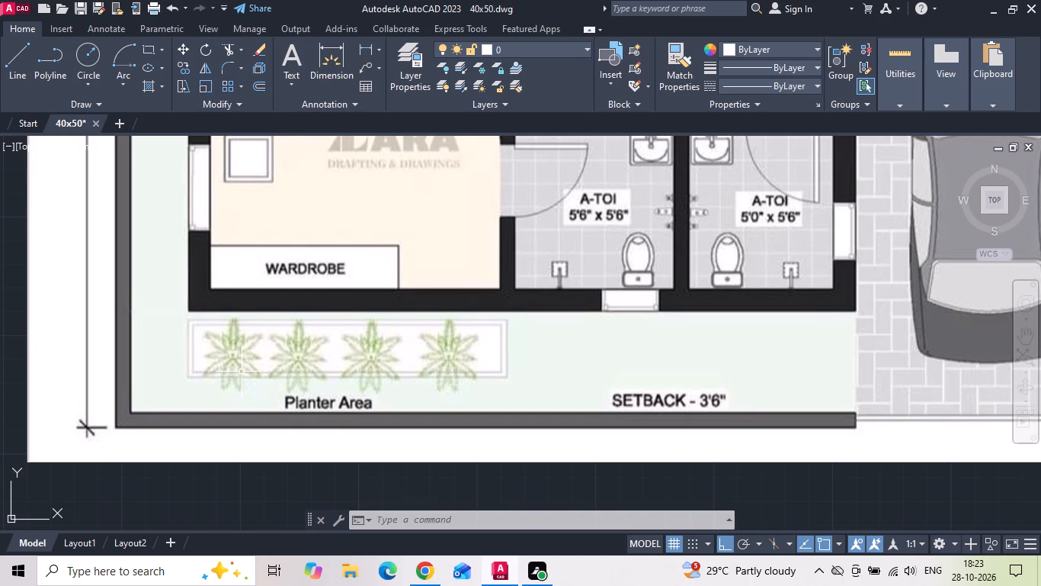
click(371, 50)
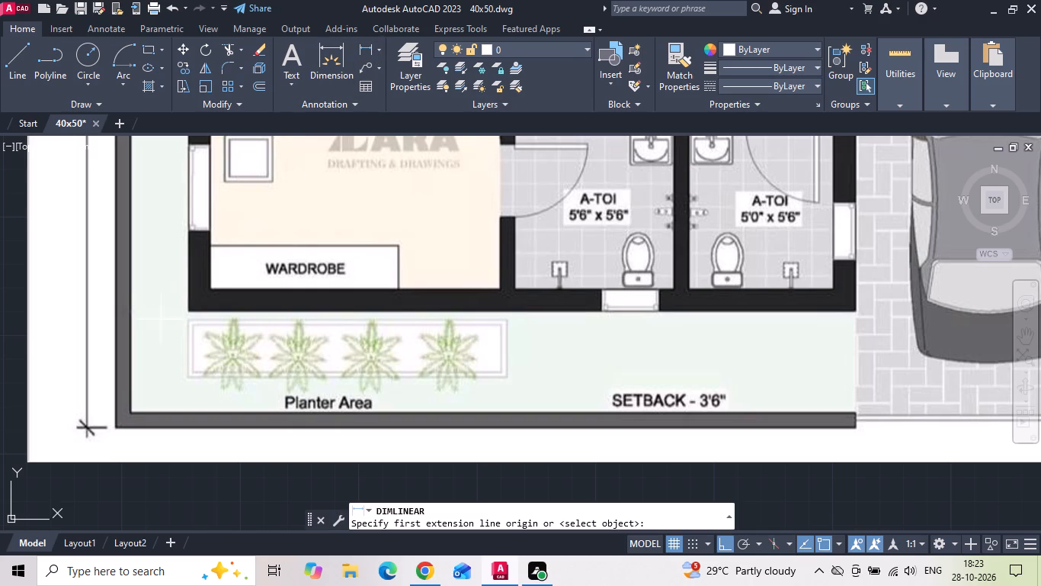
click(188, 321)
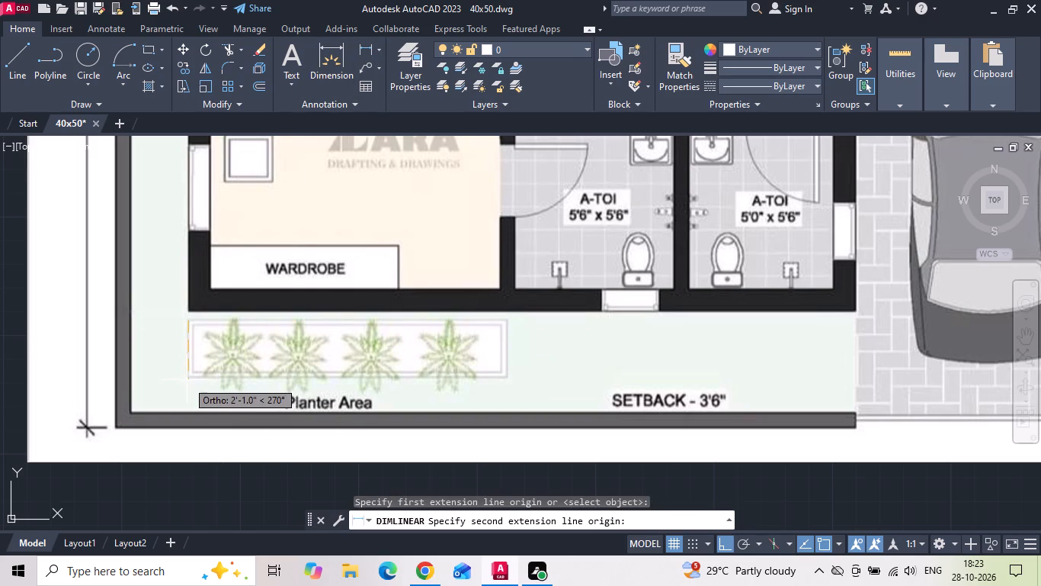
key(Escape)
Draw an 11' by 2' planter rectangle in the bottom setback, below the master bedroom's wardrobe wall.
scroll(88, 335, down, 2)
text(REC)
key(space)
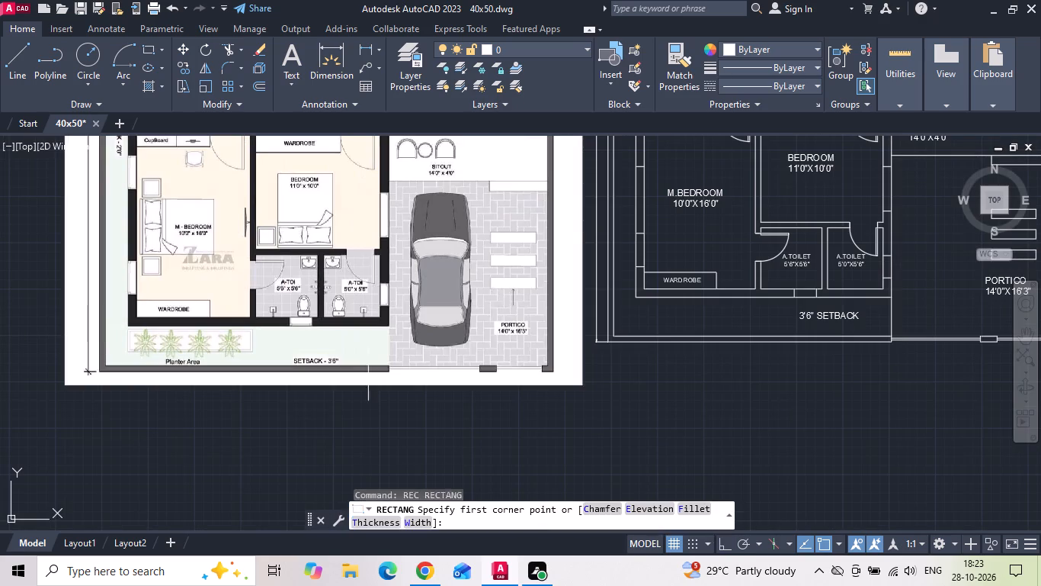
scroll(689, 315, up, 2)
scroll(546, 349, down, 1)
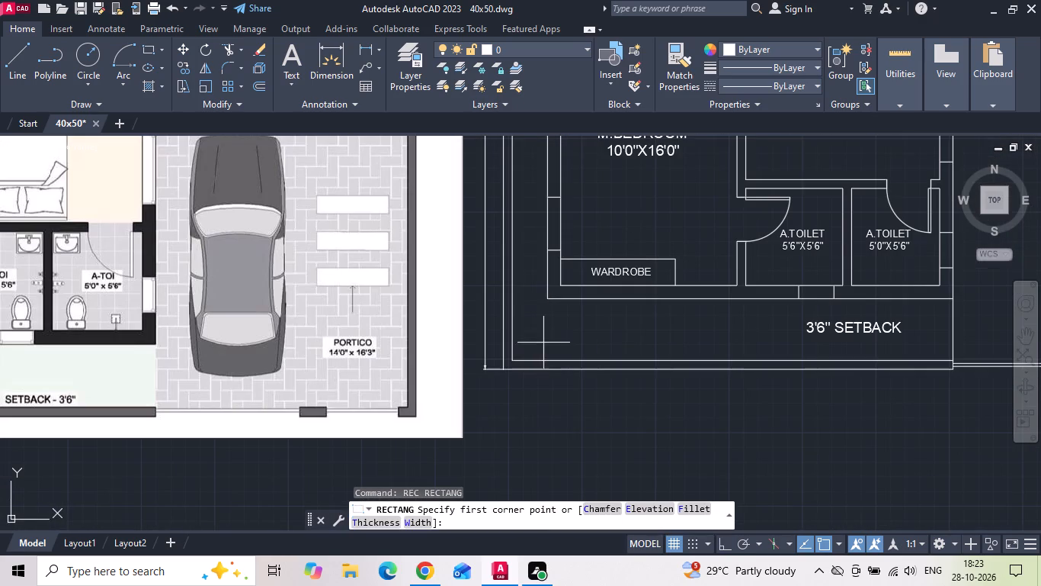
click(550, 314)
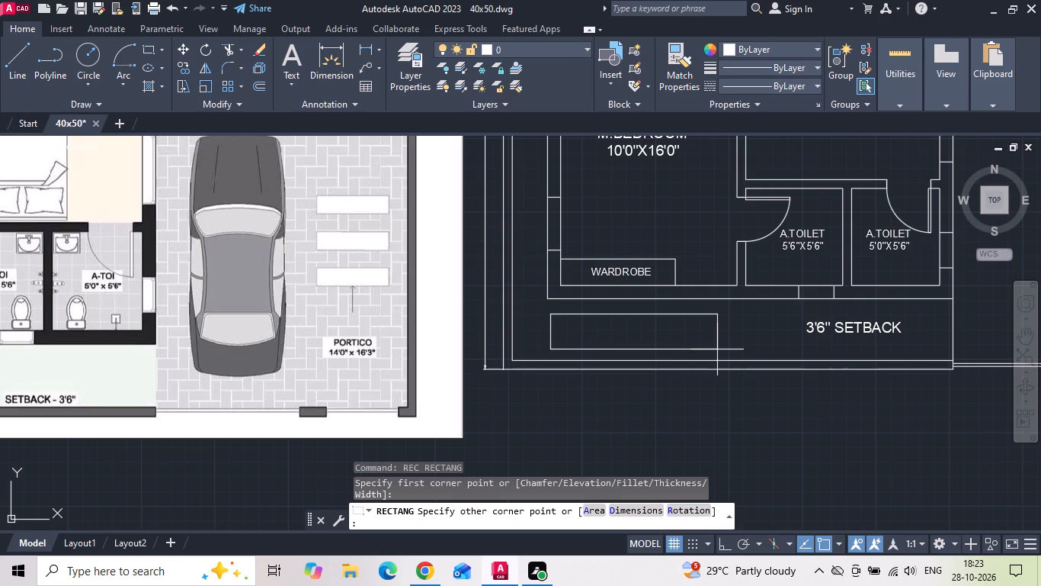
text(D 11')
key(Return)
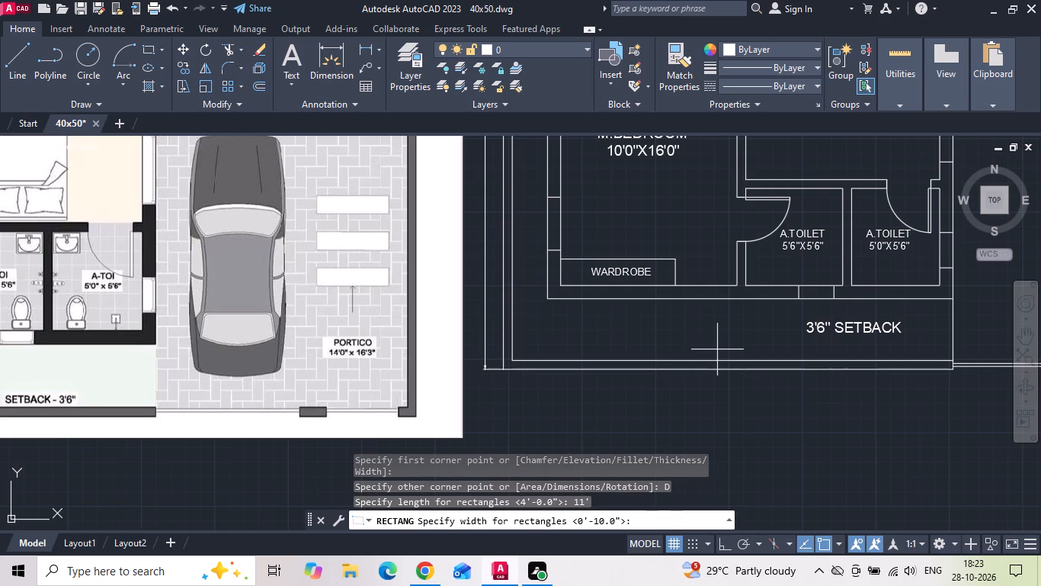
text(2')
key(Return)
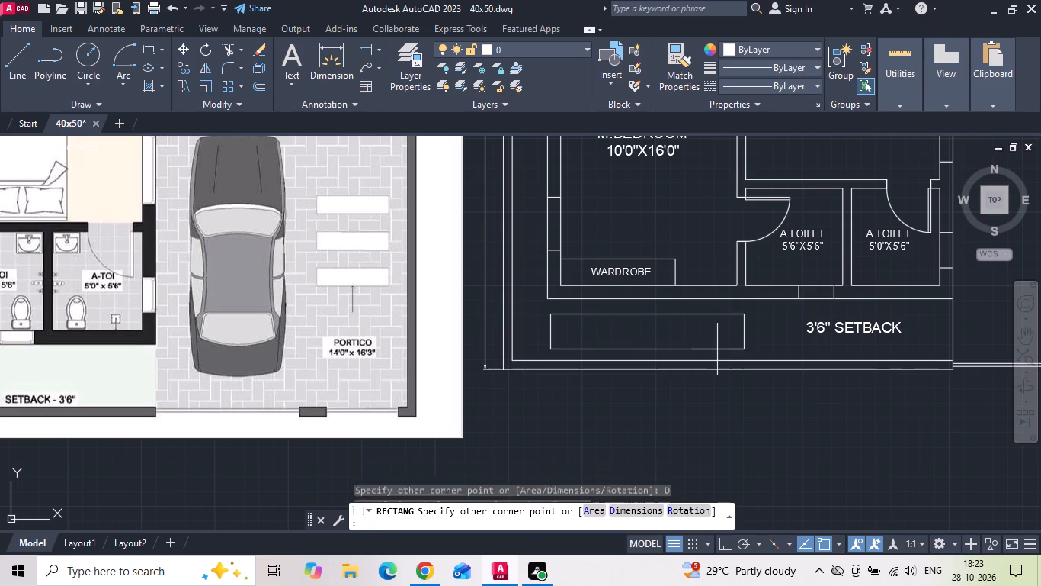
click(717, 349)
scroll(713, 332, up, 1)
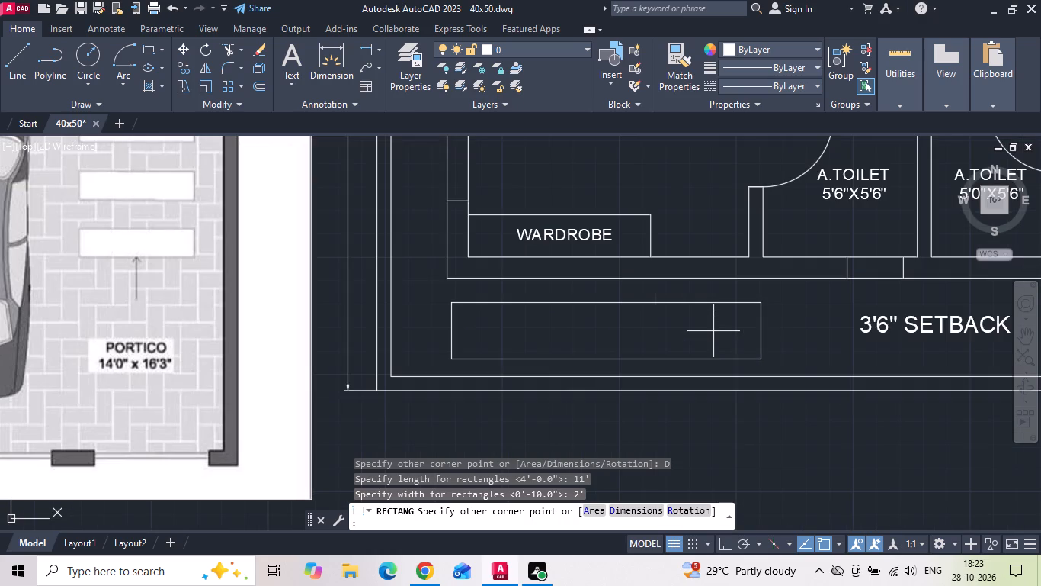
text(O 1)
key(space)
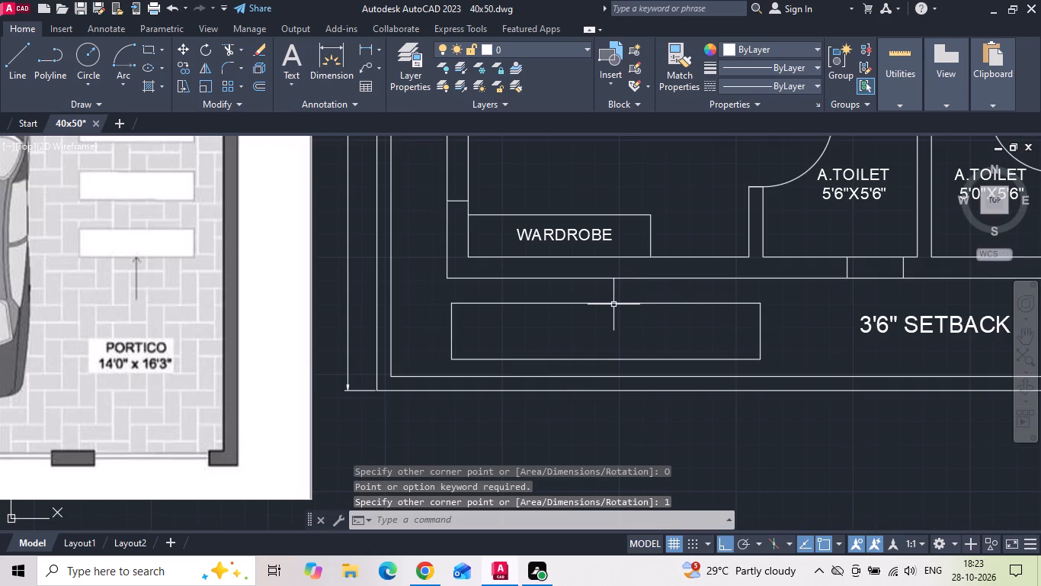
Offset the planter rectangle 2" inward to create the planter's inner edge.
text(O 2)
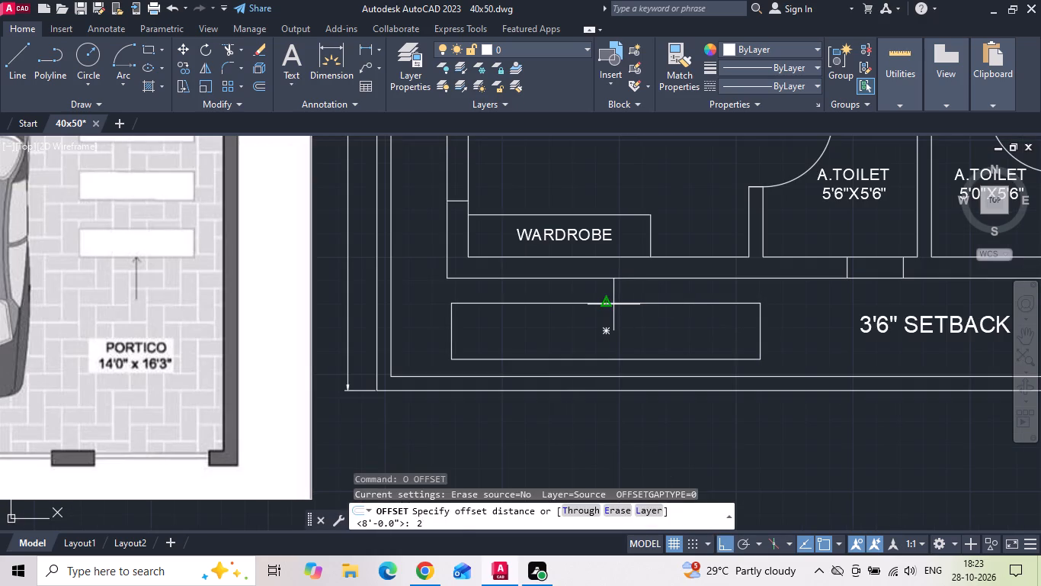
key(space)
click(597, 301)
click(591, 323)
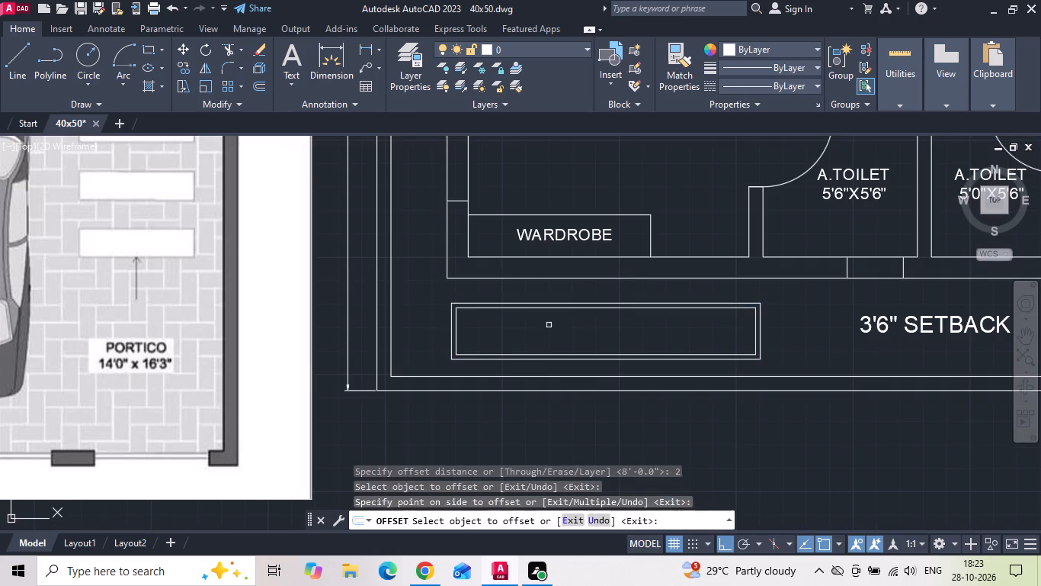
key(Escape)
Move both planter rectangles so their upper-left corner meets the outer lower-left corner of the master bedroom wall.
drag(492, 332, 480, 327)
click(422, 319)
right_click(420, 319)
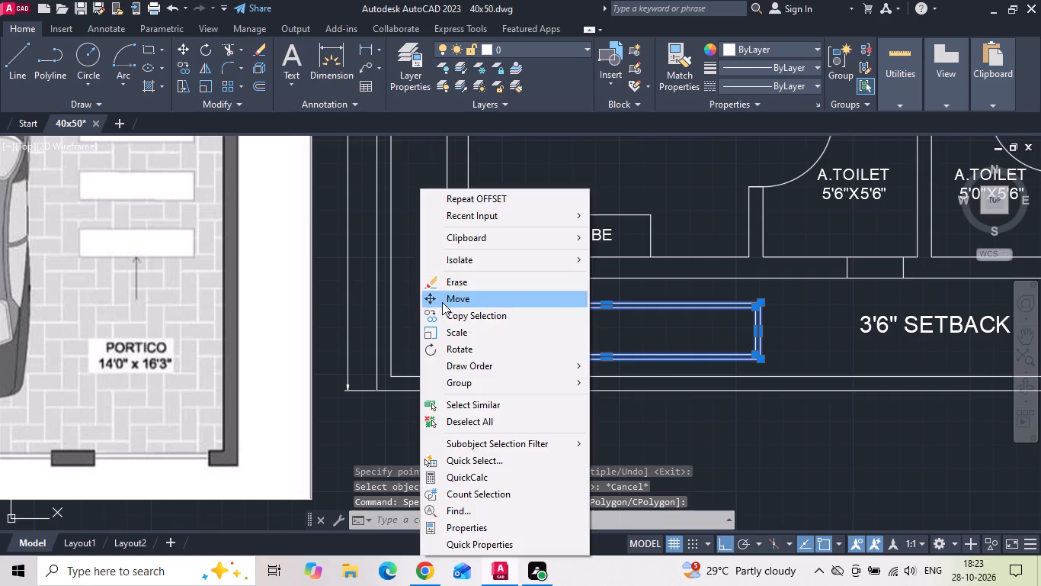
click(443, 301)
scroll(443, 301, up, 2)
click(457, 308)
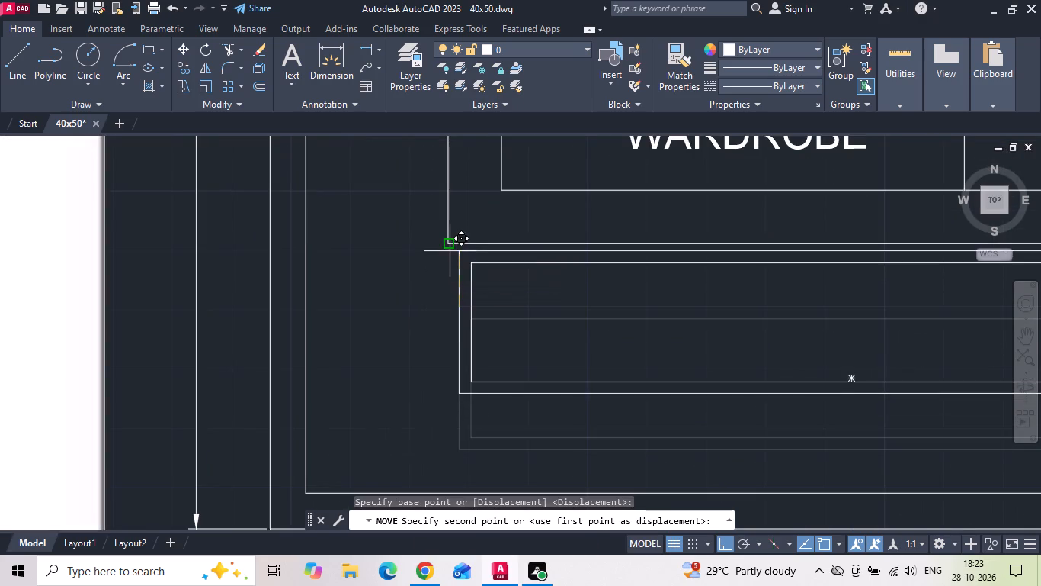
click(450, 248)
scroll(402, 301, down, 2)
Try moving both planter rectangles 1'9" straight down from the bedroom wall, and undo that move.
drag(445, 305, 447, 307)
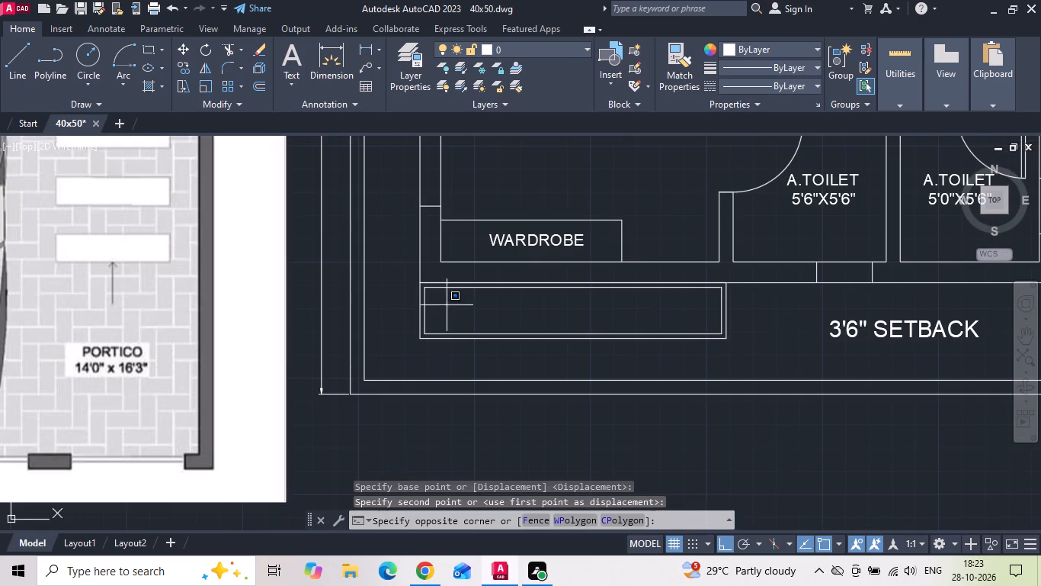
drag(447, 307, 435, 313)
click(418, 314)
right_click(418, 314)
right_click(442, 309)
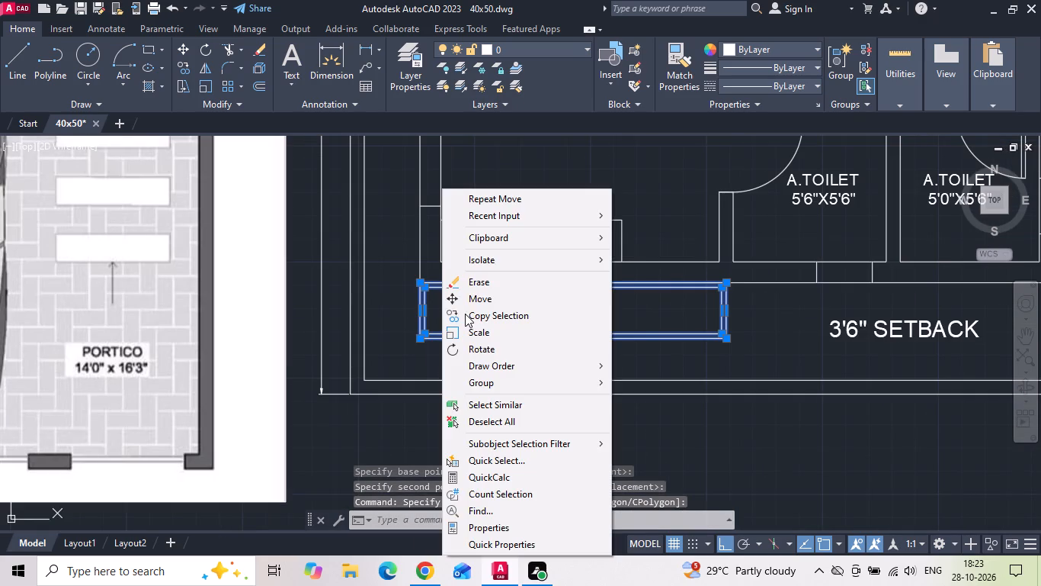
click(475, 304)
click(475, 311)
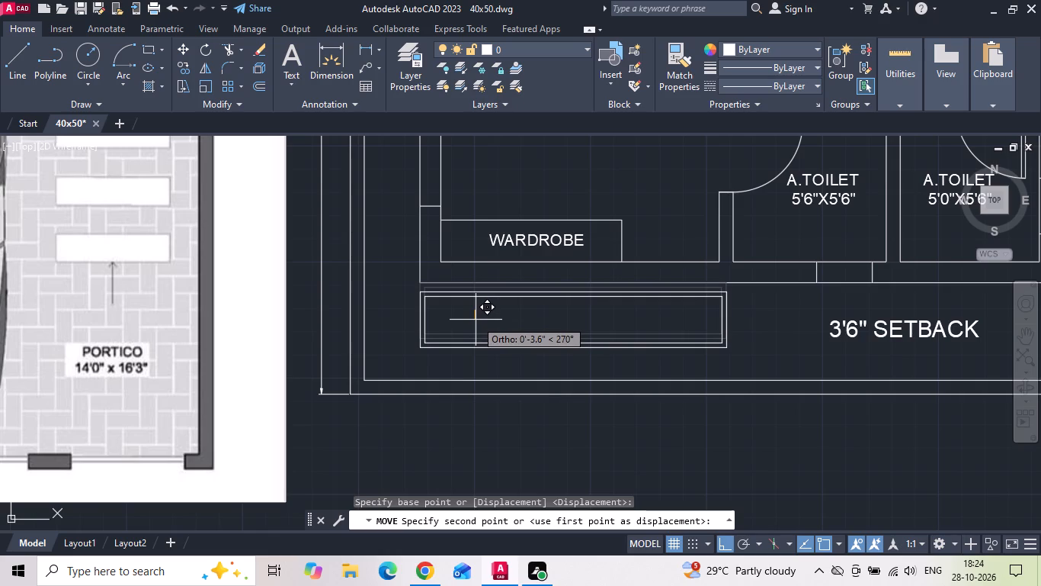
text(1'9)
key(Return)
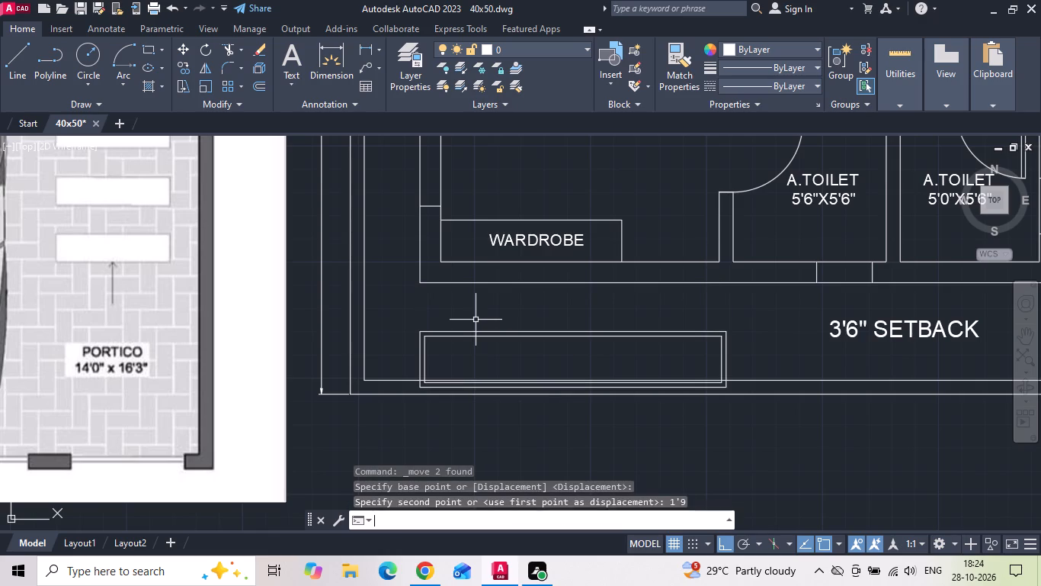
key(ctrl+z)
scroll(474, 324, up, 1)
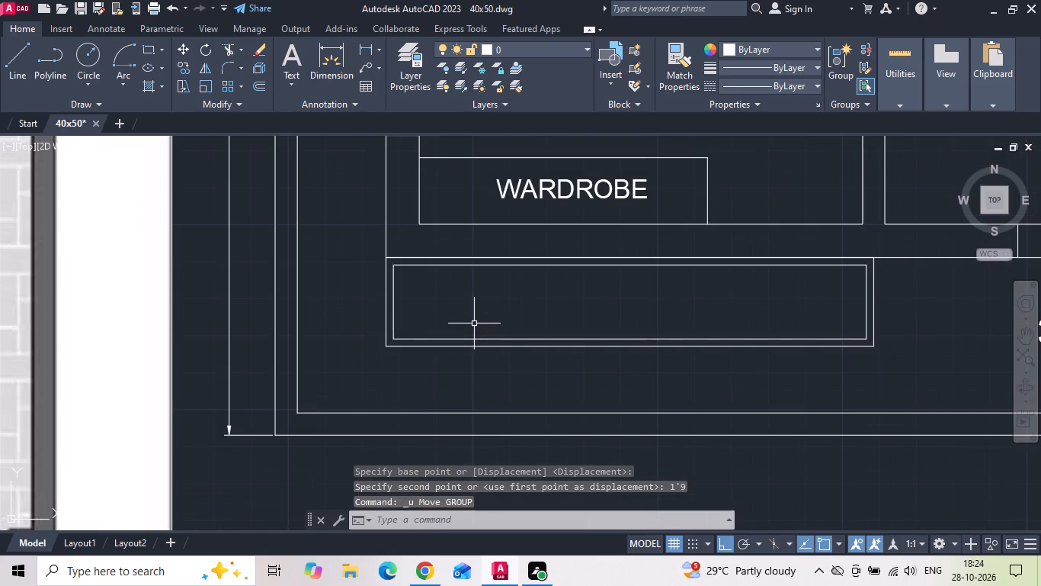
Move both planter rectangles 1'6" straight down from the master bedroom's outer wall.
drag(473, 325, 457, 363)
click(418, 397)
right_click(417, 384)
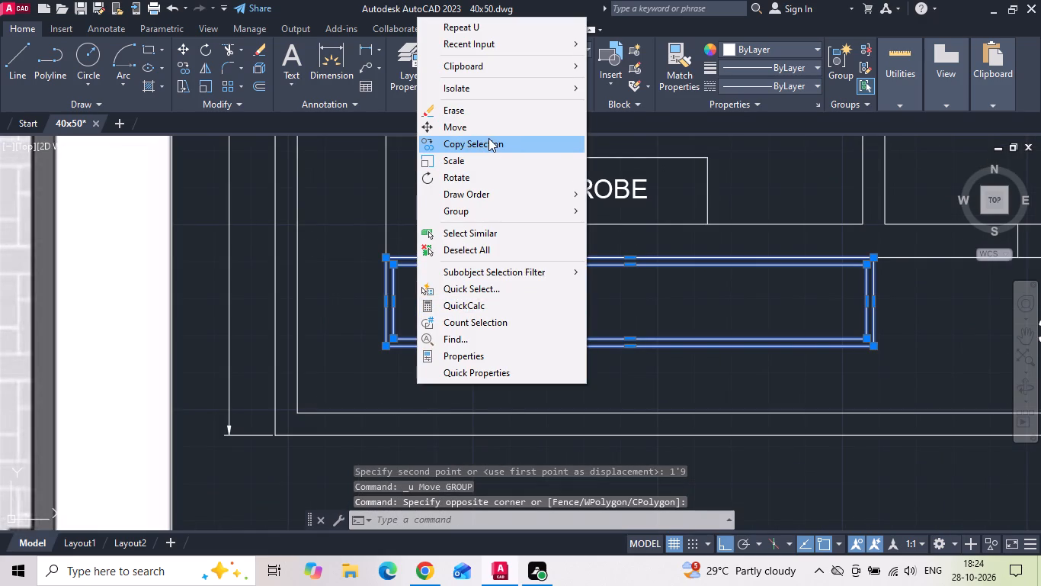
click(491, 132)
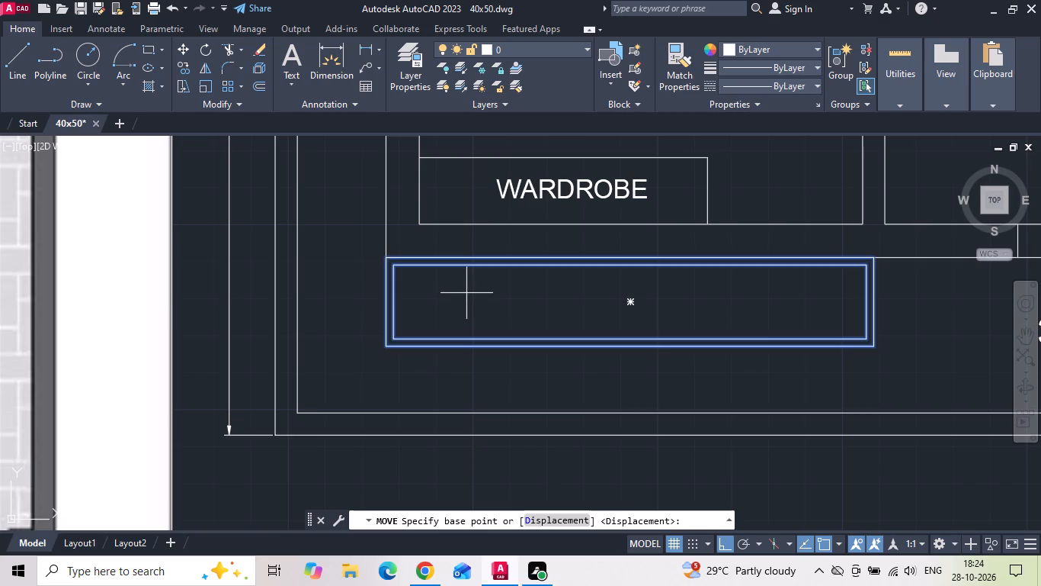
click(466, 293)
text(1'6)
key(Return)
Move both planter rectangles 1' straight up, away from the bottom boundary wall.
drag(463, 301, 454, 305)
click(428, 339)
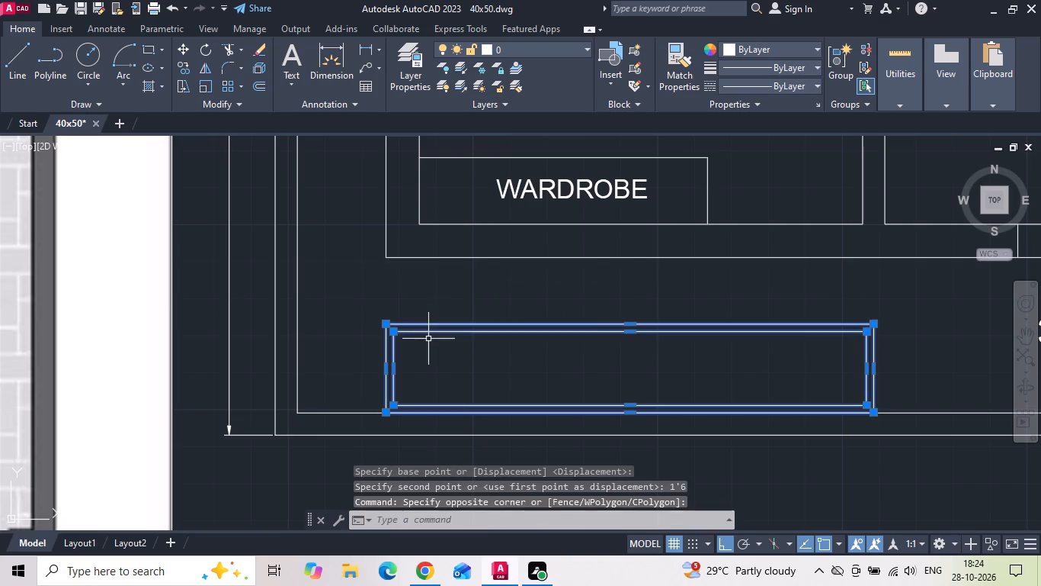
right_click(428, 301)
click(448, 301)
click(449, 381)
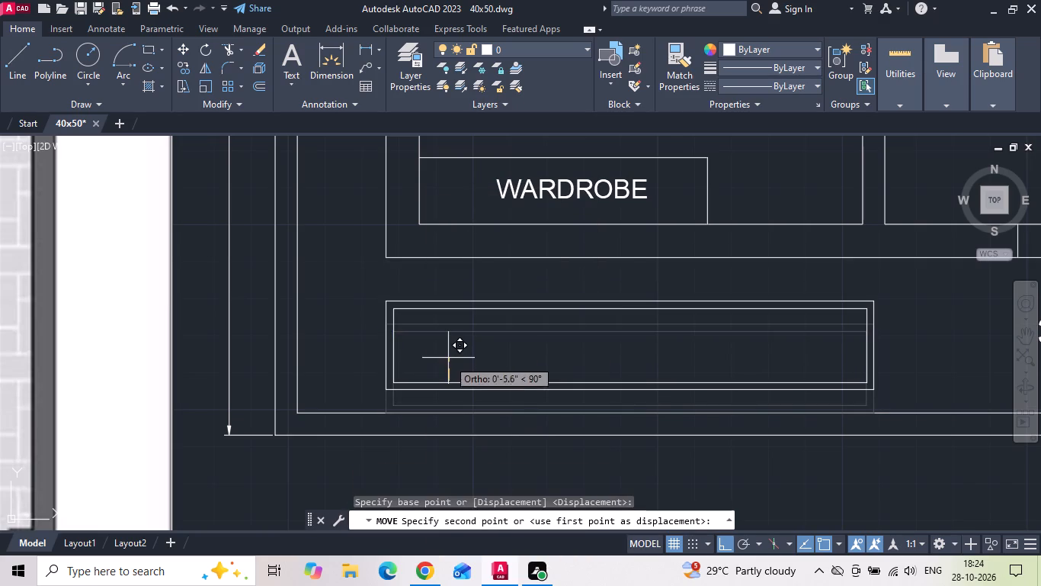
text(1')
key(Return)
Measure the gaps from the planter to the bedroom wall and to the boundary wall with linear dimensions, without placing them.
scroll(448, 358, up, 1)
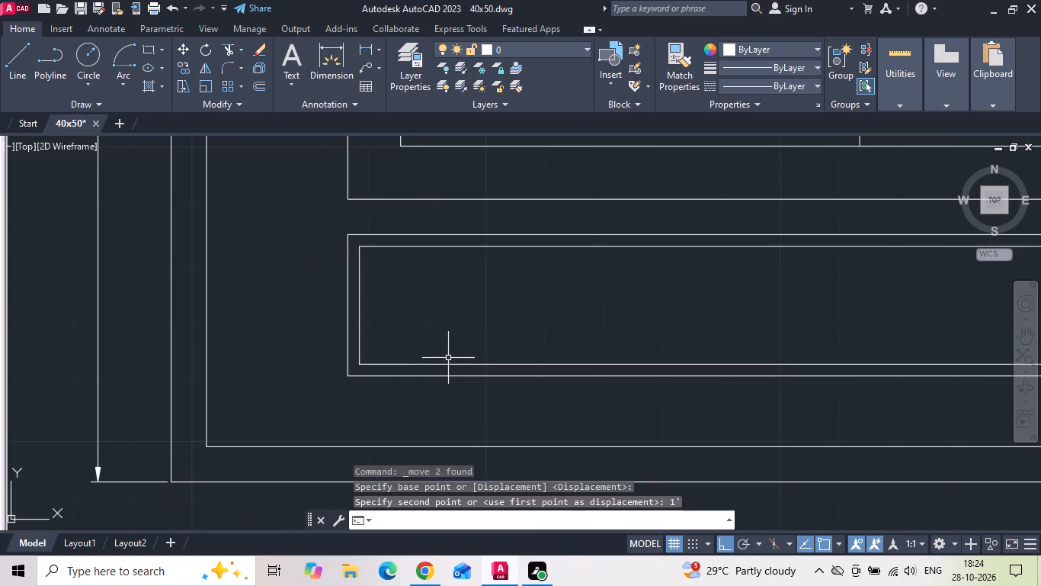
click(367, 51)
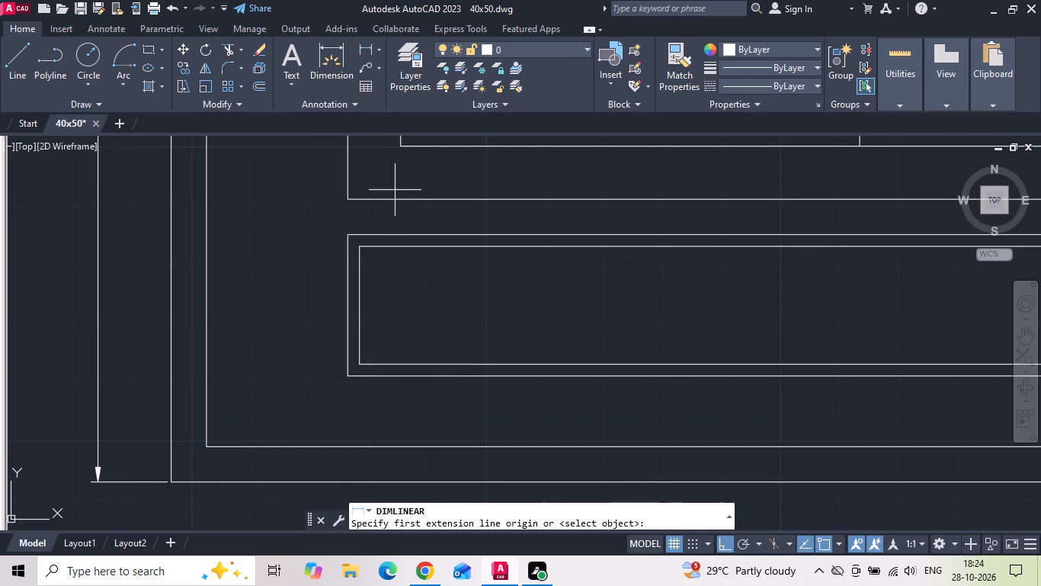
drag(396, 195, 396, 210)
click(395, 230)
key(Escape)
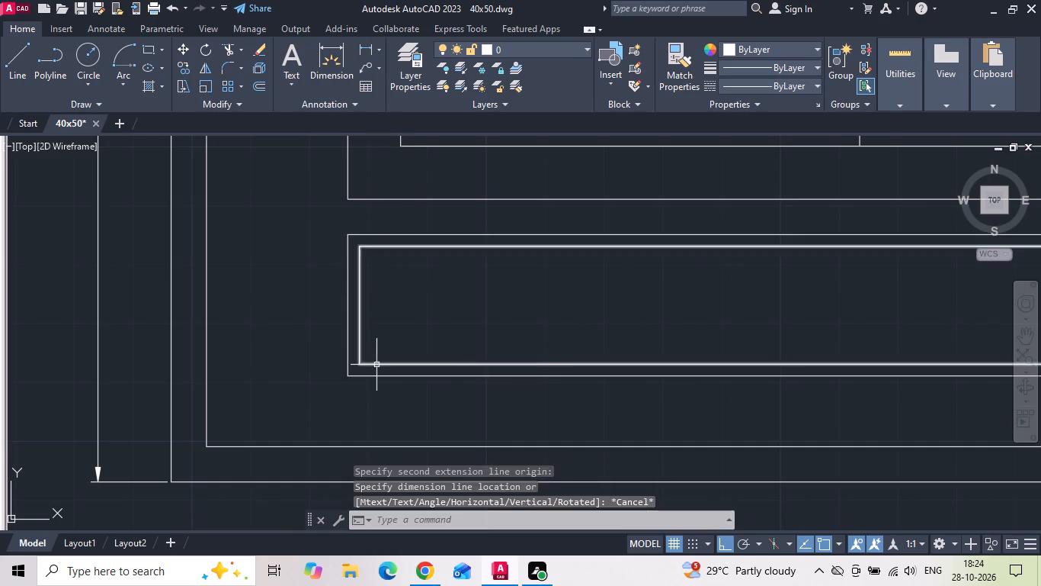
key(space)
drag(377, 374, 379, 387)
click(375, 446)
key(Escape)
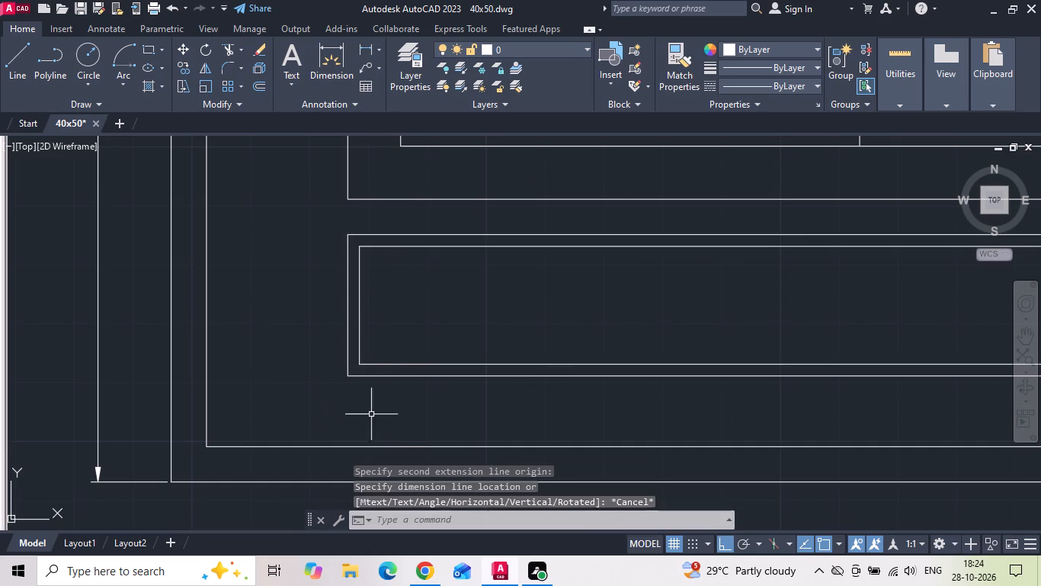
Move both planter rectangles 3" down within the bottom setback and save the drawing.
drag(377, 325, 309, 318)
click(290, 313)
right_click(288, 312)
click(303, 302)
drag(495, 314, 497, 324)
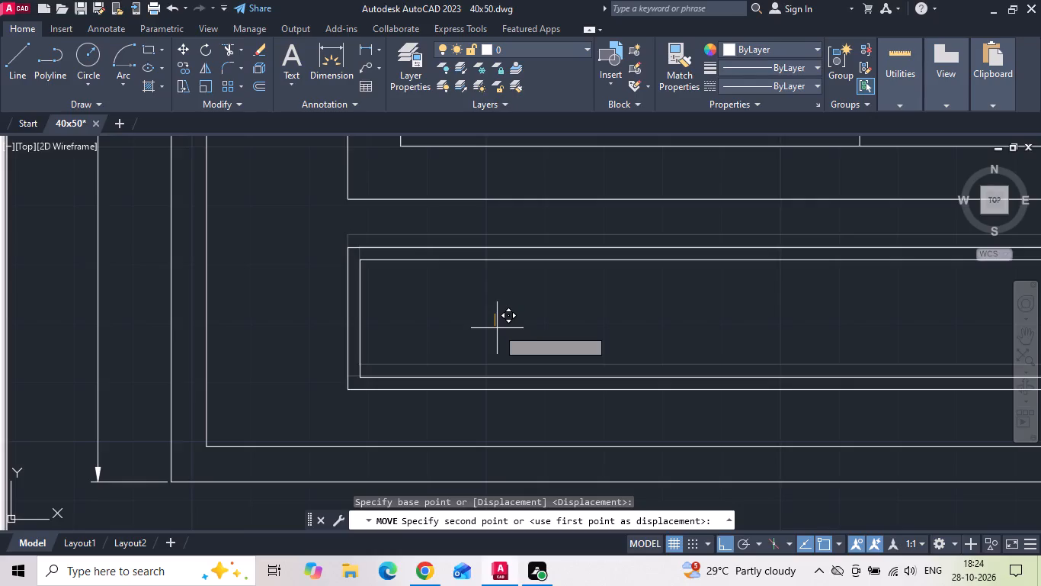
key(3)
key(Return)
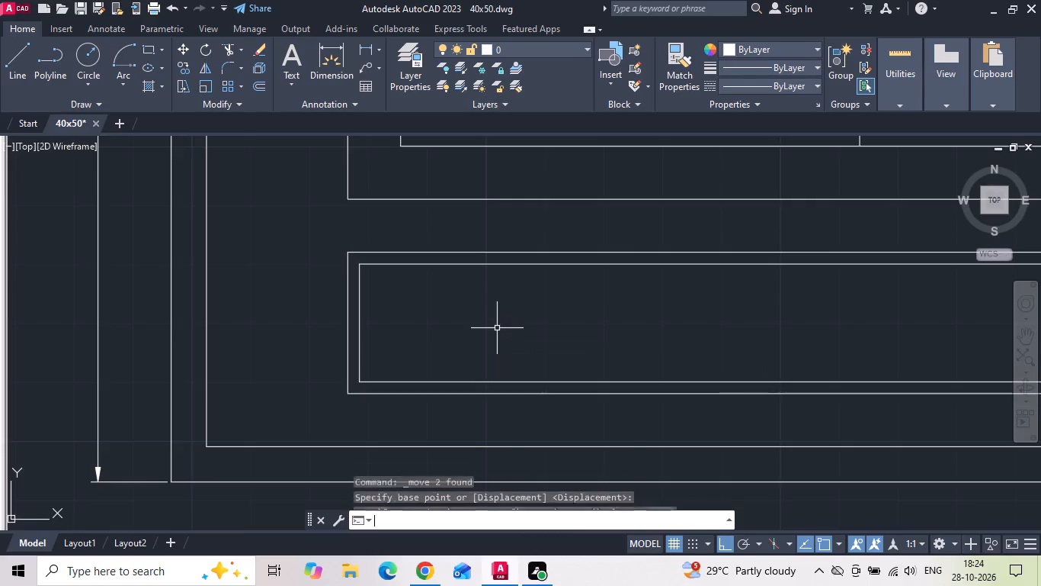
scroll(497, 330, down, 5)
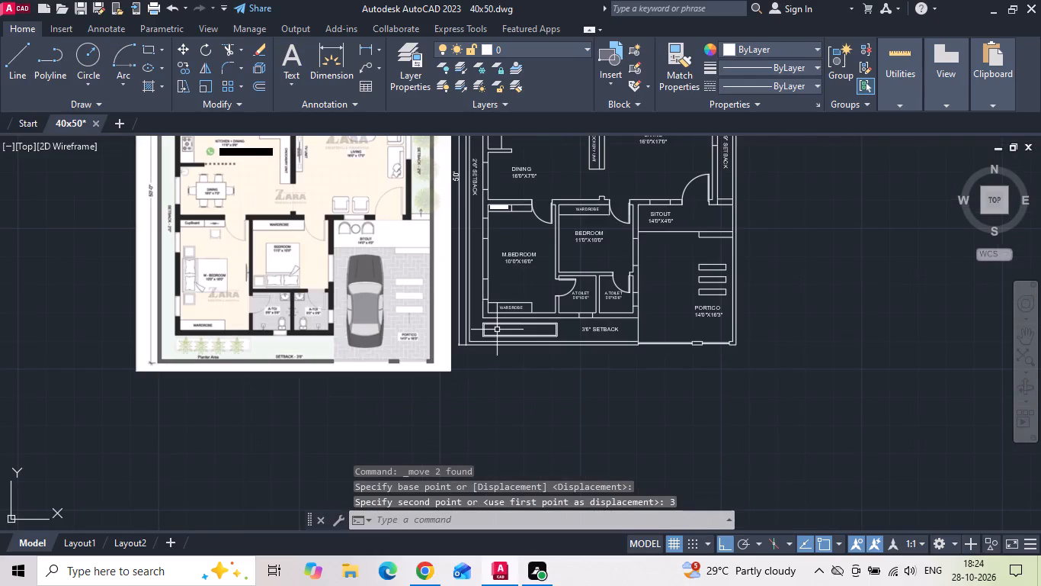
key(ctrl+s)
Start a solid hatch in dark grey 99,100,102 and fill the outer boundary wall along the plot's top, left and bottom sides.
text(H)
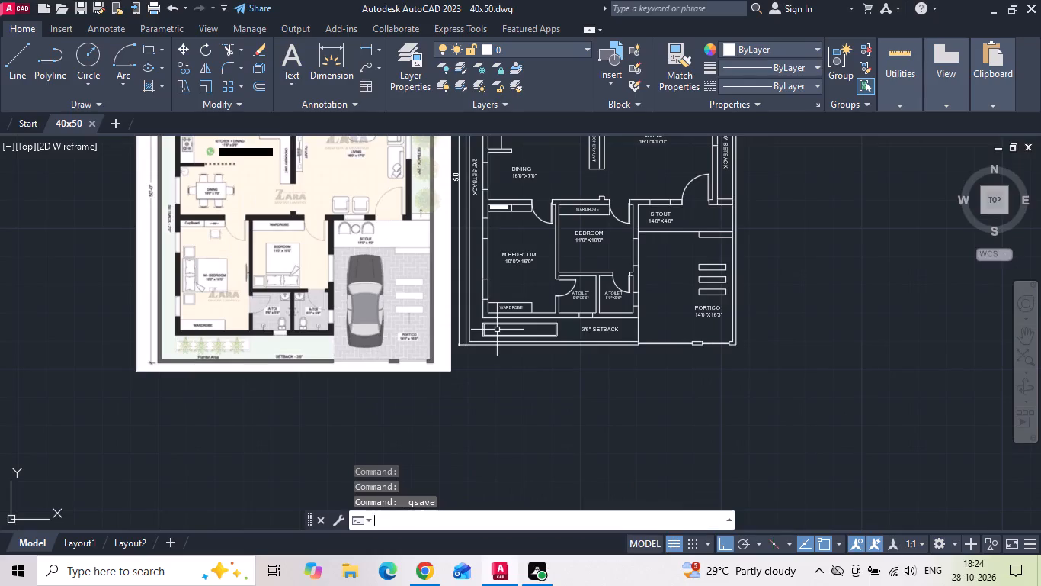
key(space)
middle_drag(448, 300, 444, 379)
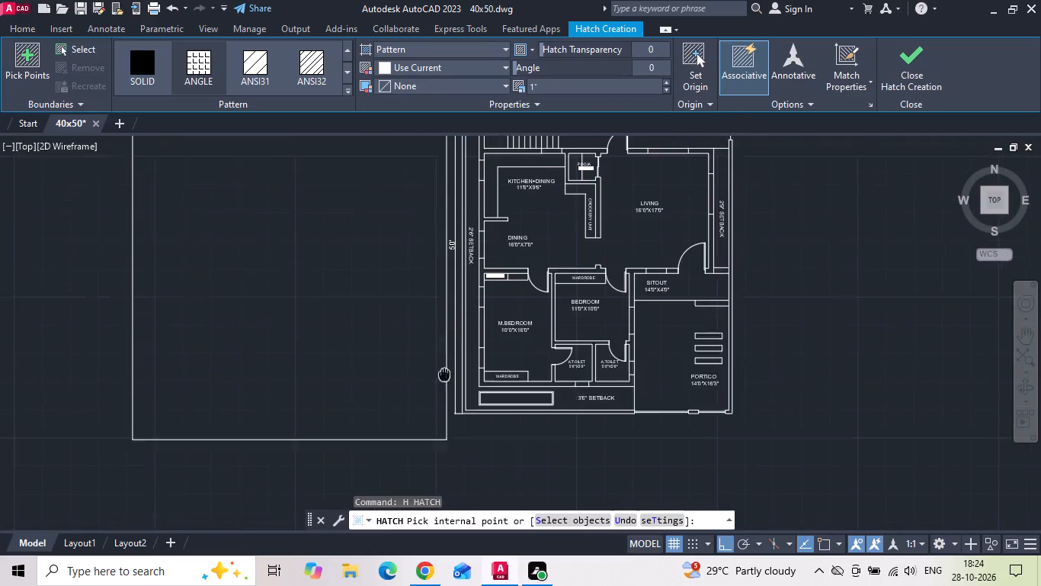
middle_drag(444, 379, 444, 404)
click(136, 68)
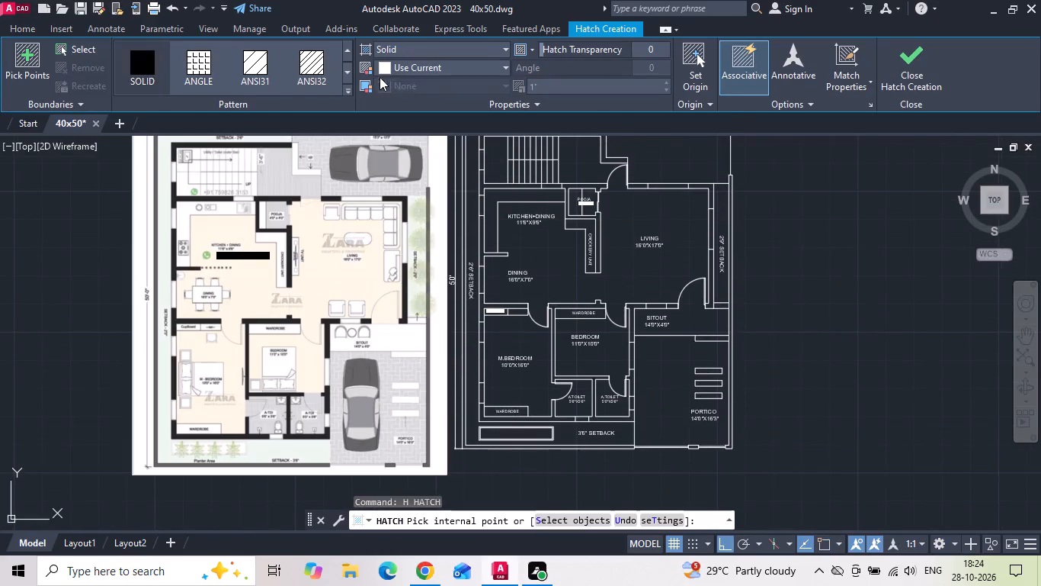
click(389, 69)
click(381, 153)
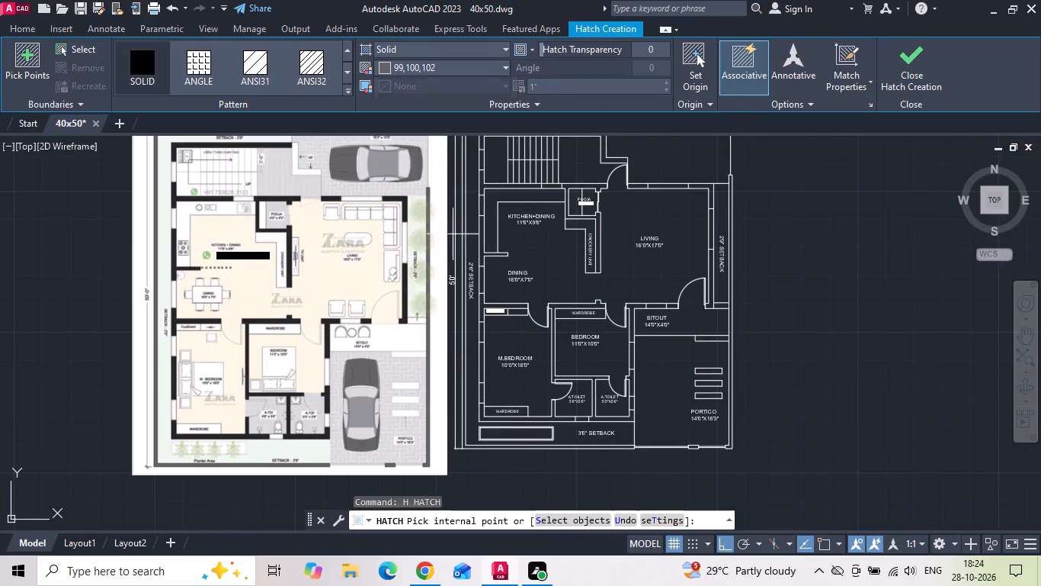
scroll(492, 363, down, 1)
scroll(572, 198, up, 1)
middle_drag(563, 212, 559, 155)
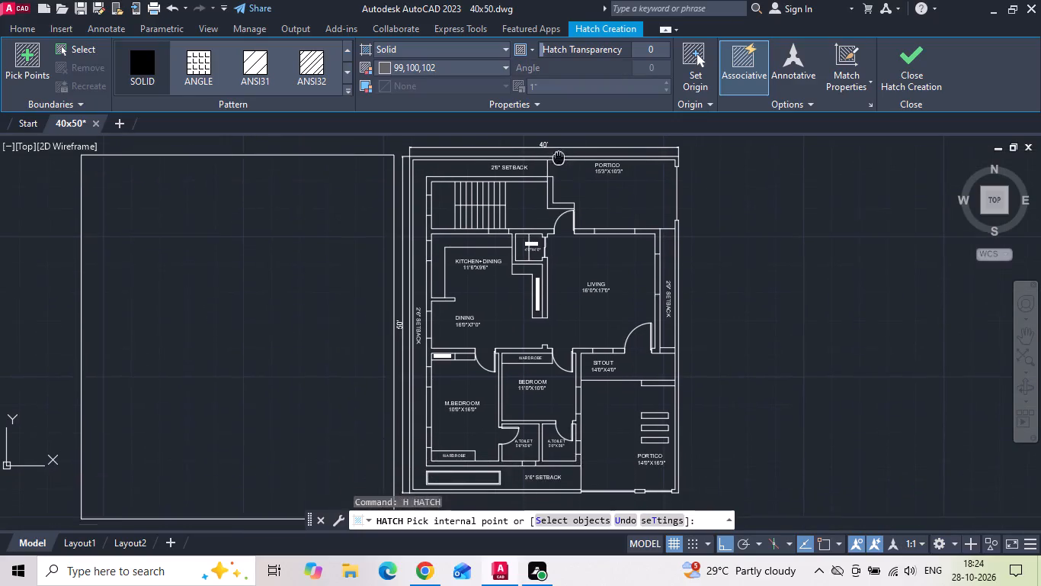
middle_drag(559, 155, 559, 154)
click(558, 154)
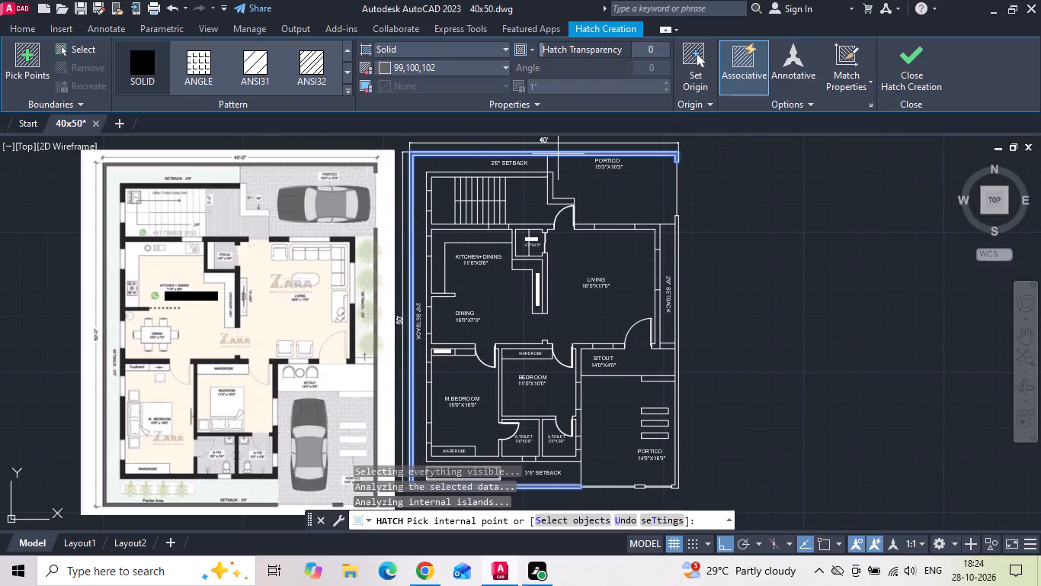
Fill the bottom gate pier and the right boundary wall with the same grey solid hatch, and finish the hatch.
middle_drag(651, 373, 645, 262)
scroll(656, 364, up, 3)
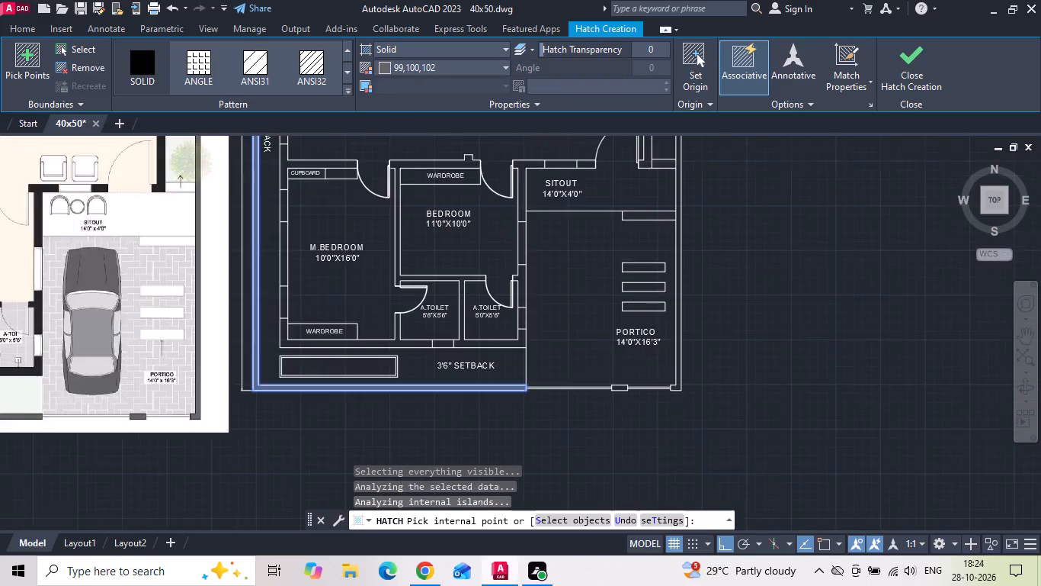
scroll(604, 377, up, 1)
click(641, 402)
scroll(754, 414, down, 1)
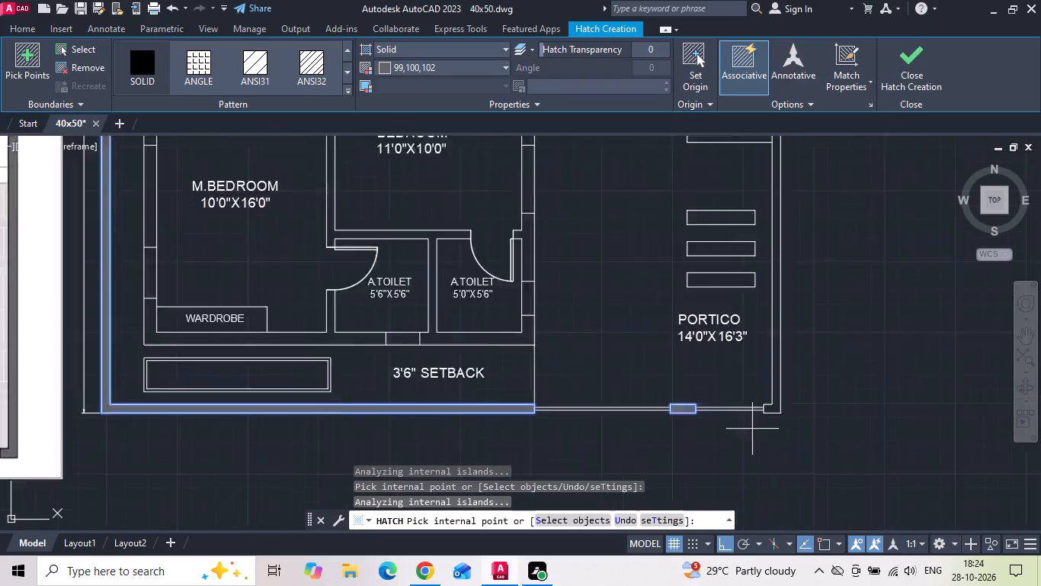
scroll(752, 430, down, 1)
middle_drag(777, 309, 745, 419)
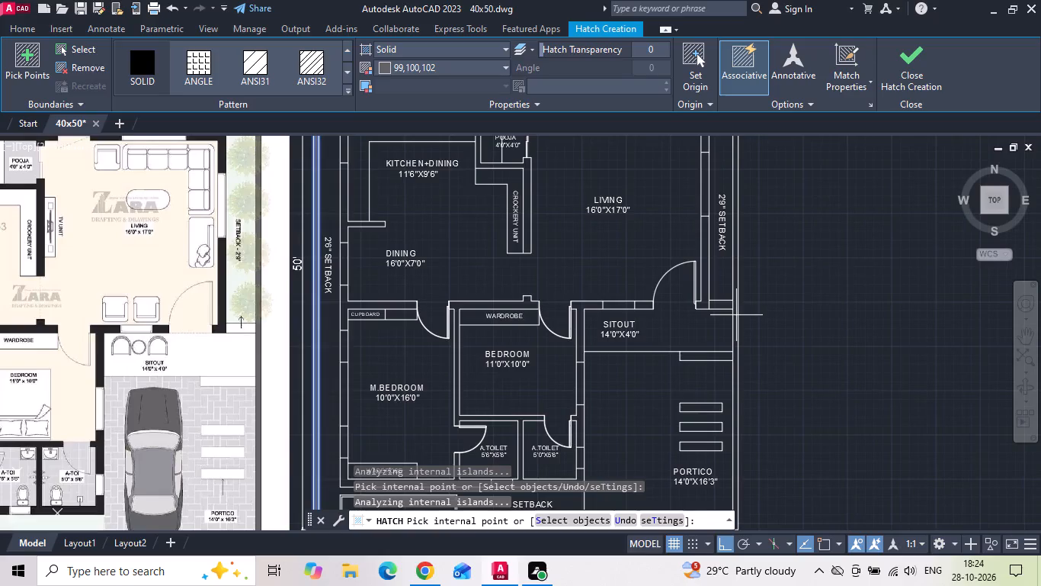
scroll(735, 314, down, 1)
click(735, 314)
key(space)
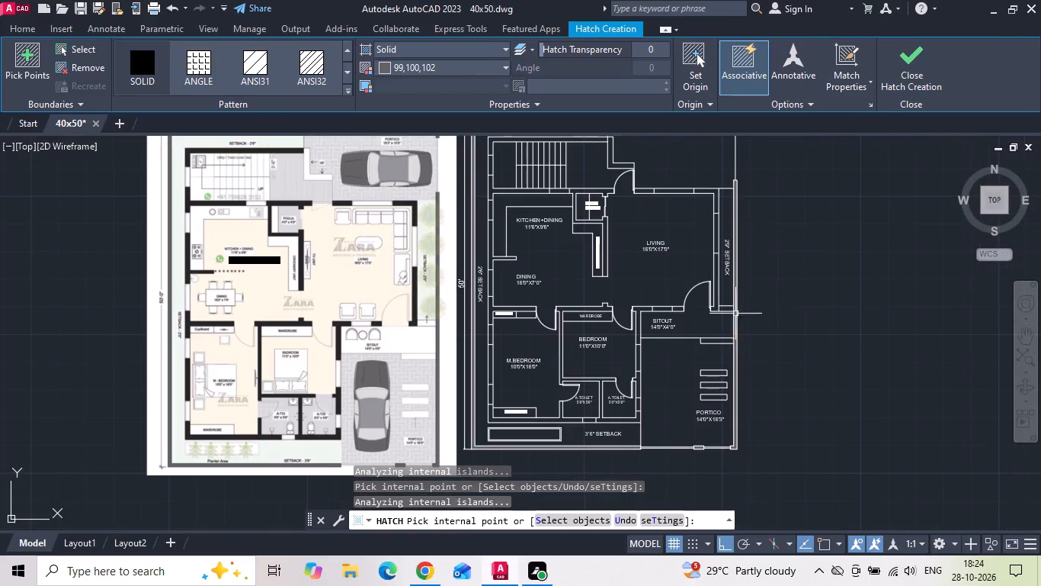
Start a solid hatch in black 0,0,0 and fill the staircase, pooja and crockery unit walls and the kitchen's left wall.
key(space)
middle_drag(424, 188, 427, 305)
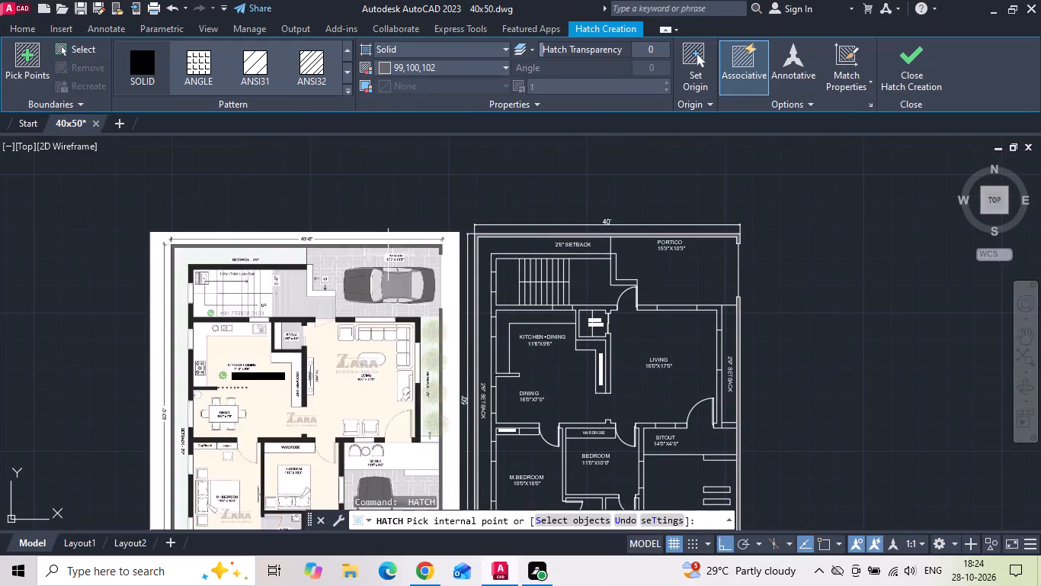
click(387, 66)
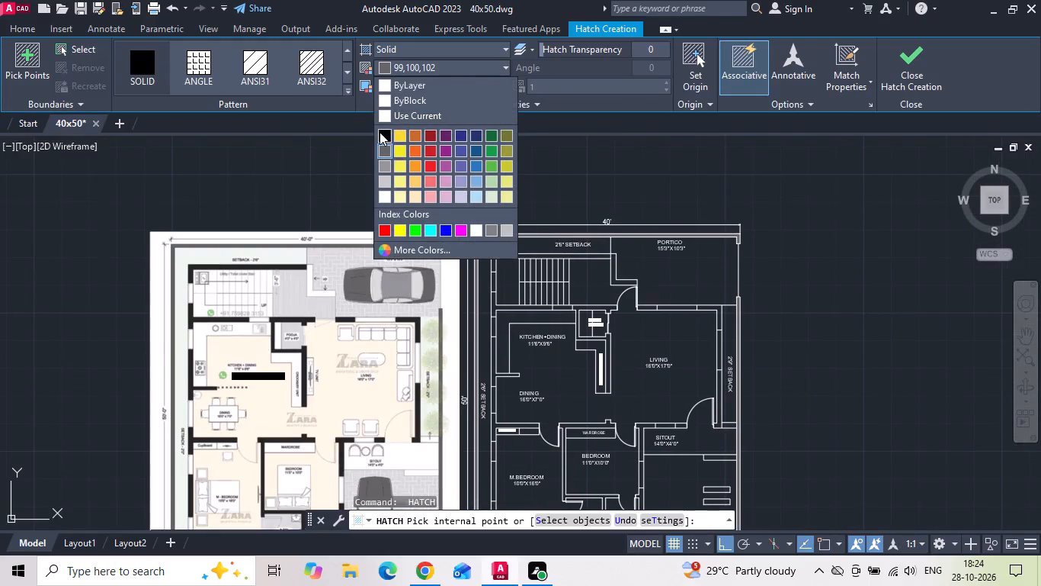
click(380, 132)
scroll(516, 268, up, 2)
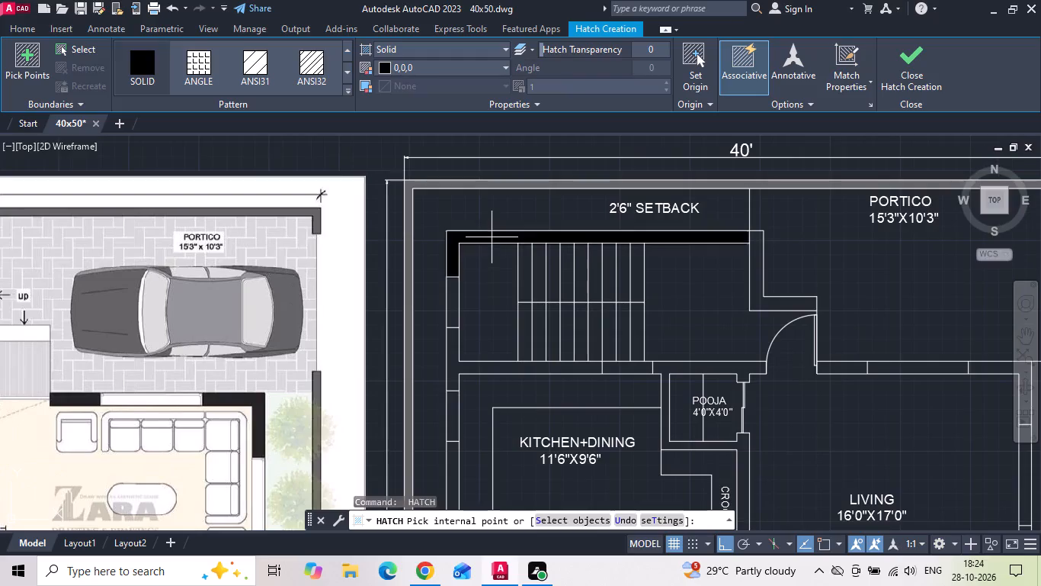
click(492, 237)
click(451, 369)
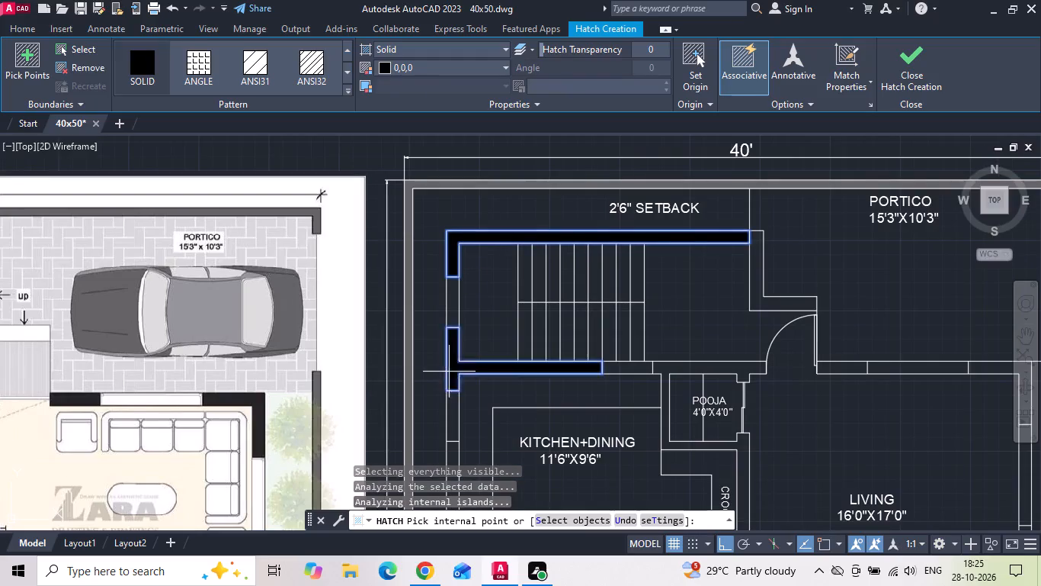
middle_drag(456, 313, 402, 161)
click(629, 217)
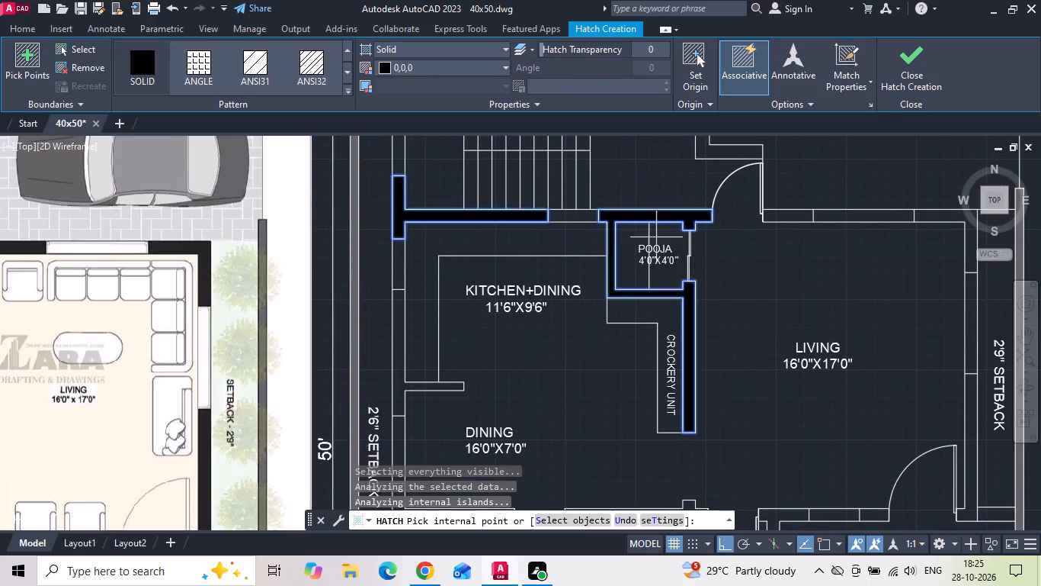
click(401, 379)
Fill the left and bottom outer walls around the dining and M.bedroom, plus the bedroom and toilet partition walls, with the black hatch.
scroll(426, 237, down, 2)
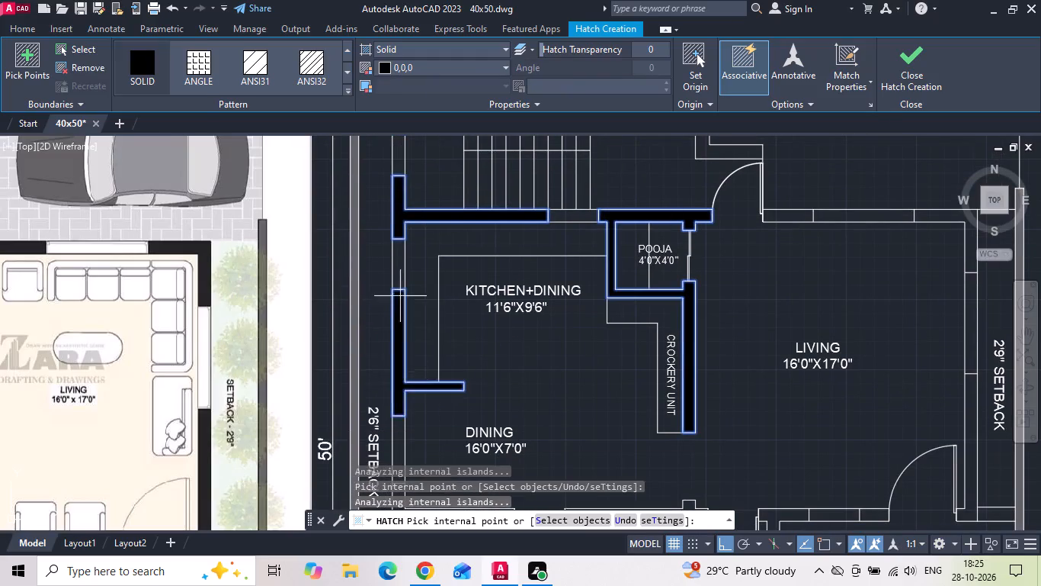
scroll(413, 348, up, 2)
click(418, 346)
middle_drag(419, 336, 413, 150)
click(411, 296)
middle_drag(489, 320, 465, 254)
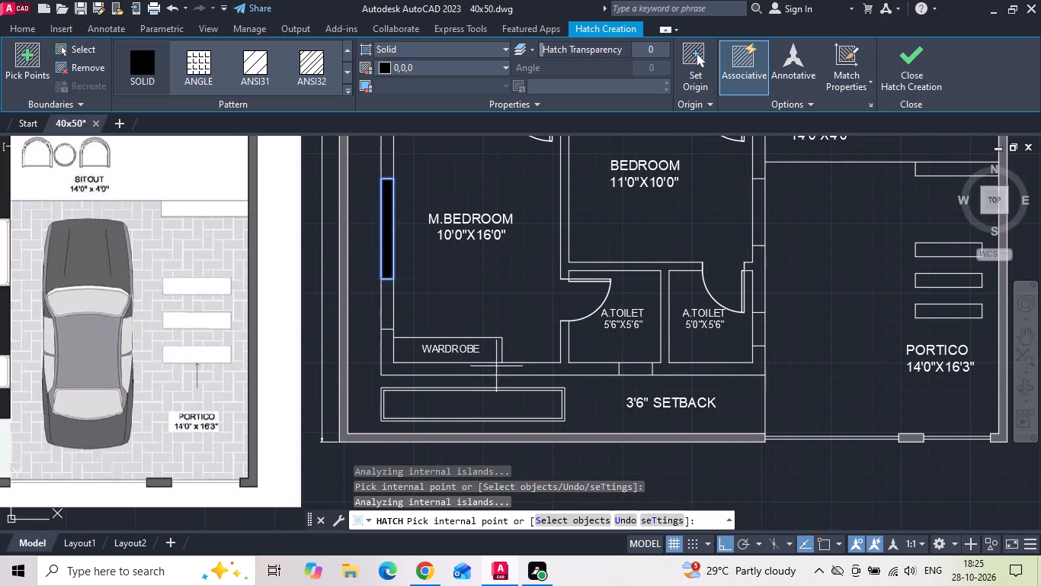
click(514, 369)
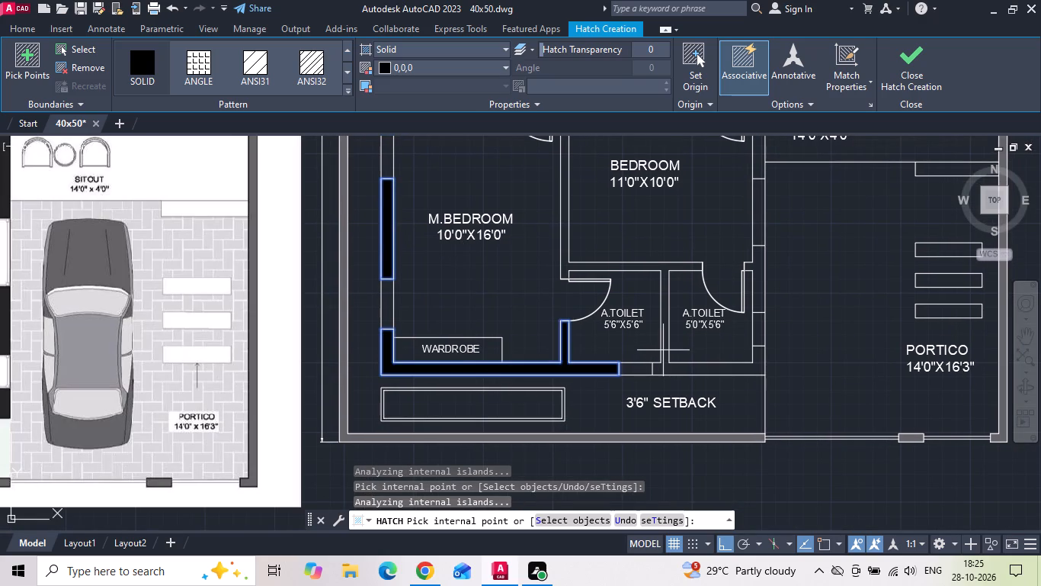
click(664, 353)
Fill the bedroom's right wall, the living-sitout wall and the living room's lower right wall with the black hatch.
middle_drag(650, 279, 604, 432)
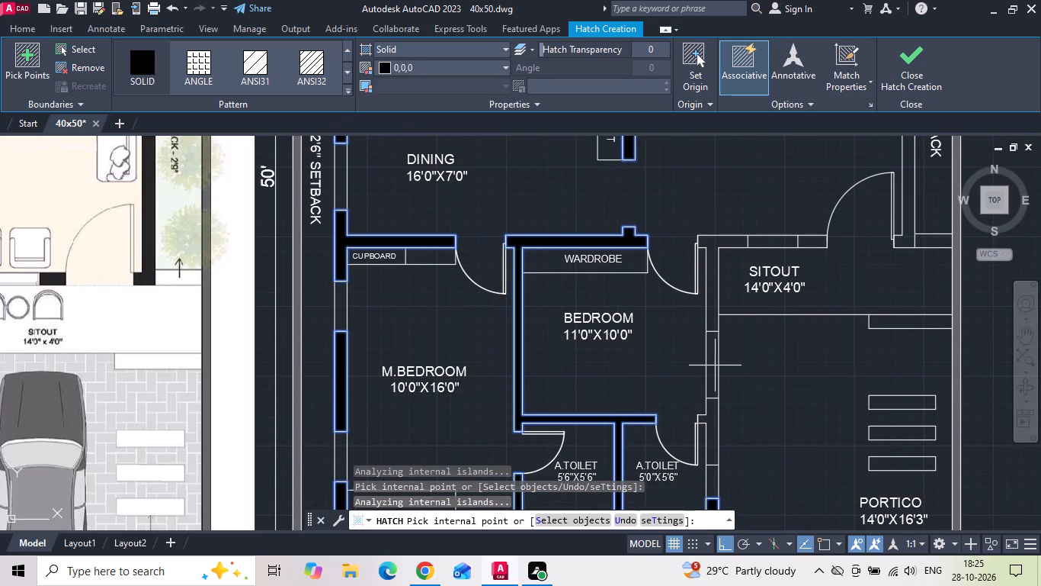
click(708, 440)
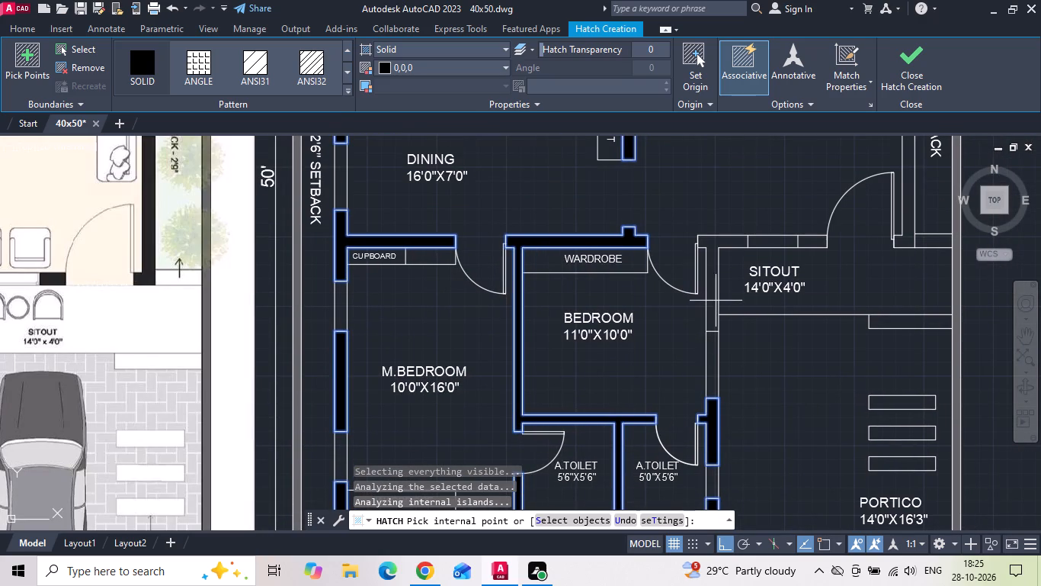
click(716, 298)
click(808, 237)
middle_drag(725, 310, 480, 376)
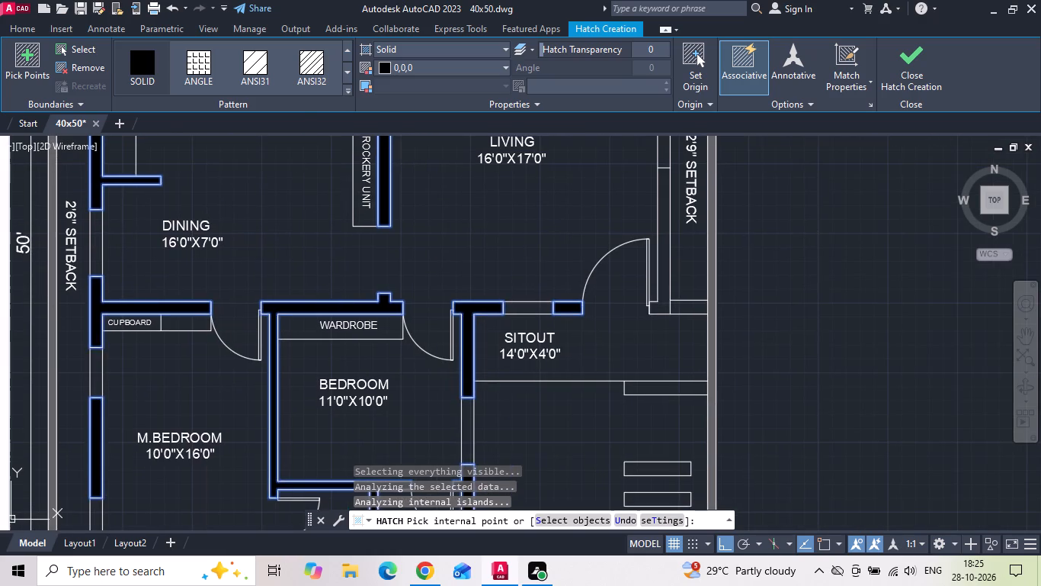
click(666, 308)
Fill the living room's upper right corner and the wall beside its upper door in black, and finish the hatch.
scroll(629, 385, down, 1)
middle_drag(637, 253, 626, 284)
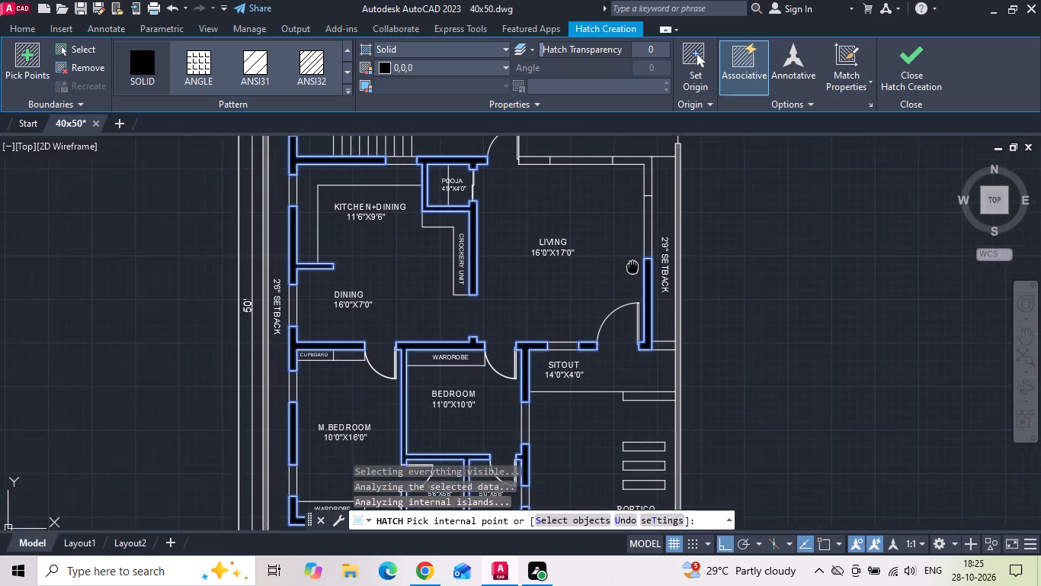
middle_drag(626, 284, 614, 314)
scroll(621, 219, up, 2)
click(626, 205)
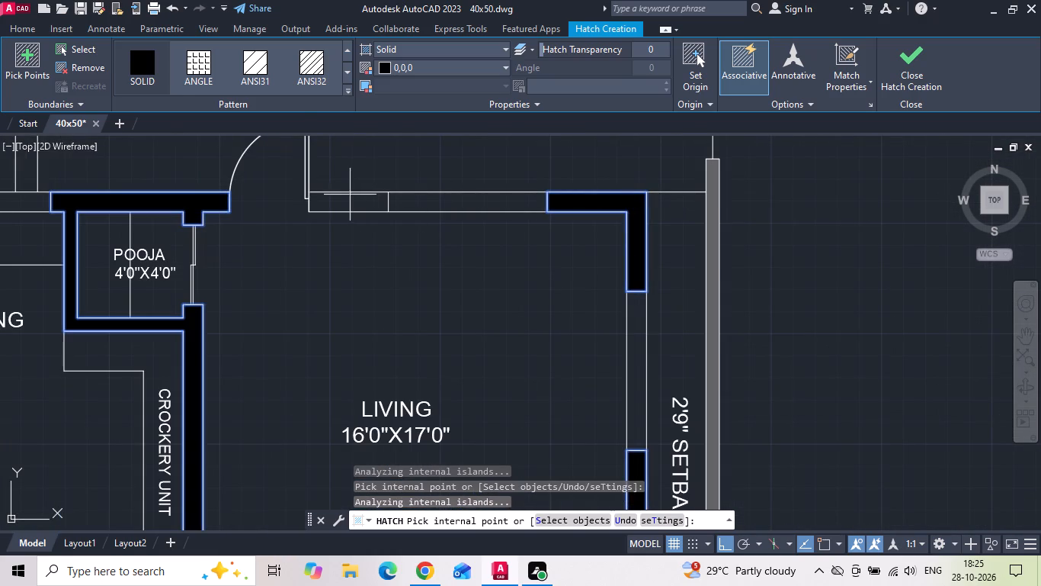
click(348, 195)
scroll(508, 229, down, 2)
middle_drag(441, 234, 440, 231)
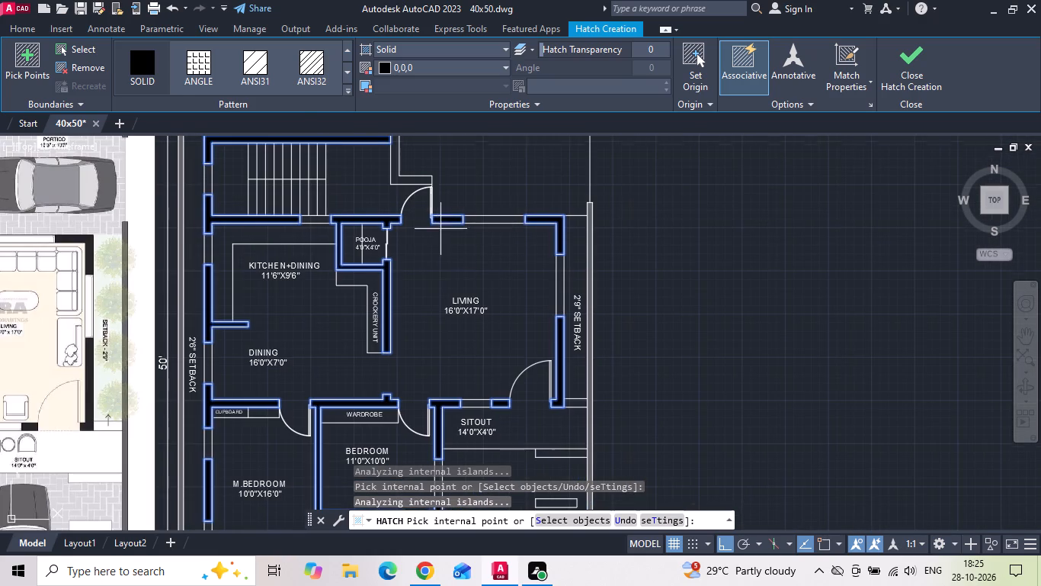
middle_drag(440, 231, 488, 284)
key(space)
Add single-line text UP with height 5 and rotation 0 in the upper portico beside the stepped landing.
scroll(641, 221, down, 1)
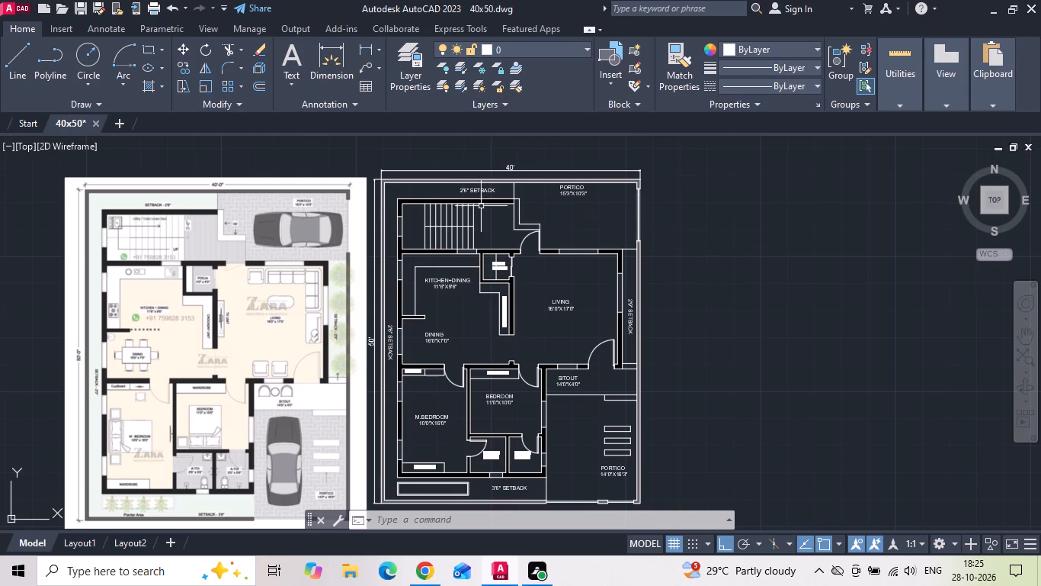
scroll(469, 204, up, 3)
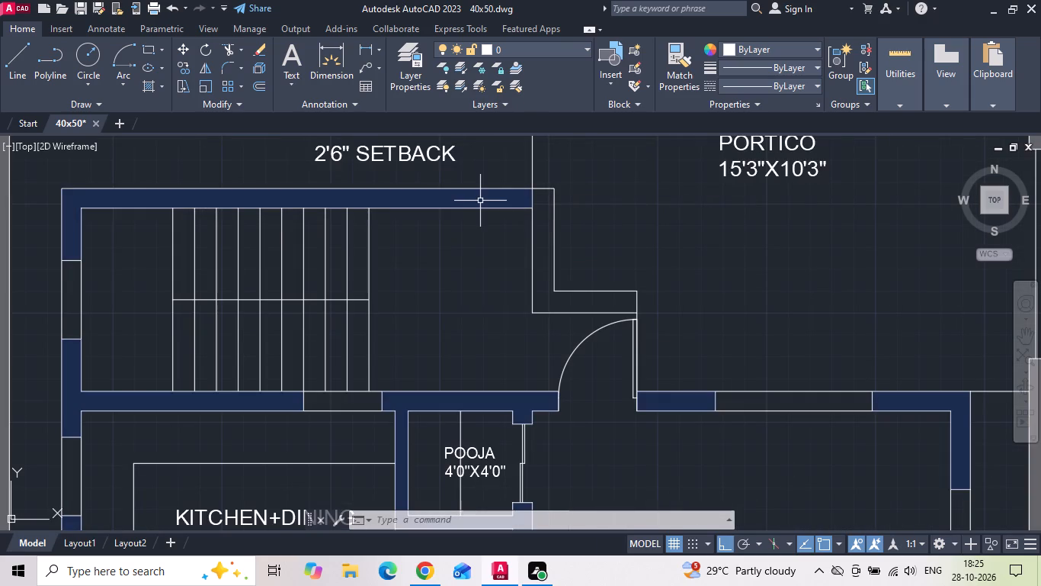
text(TEXT)
key(space)
drag(630, 207, 625, 269)
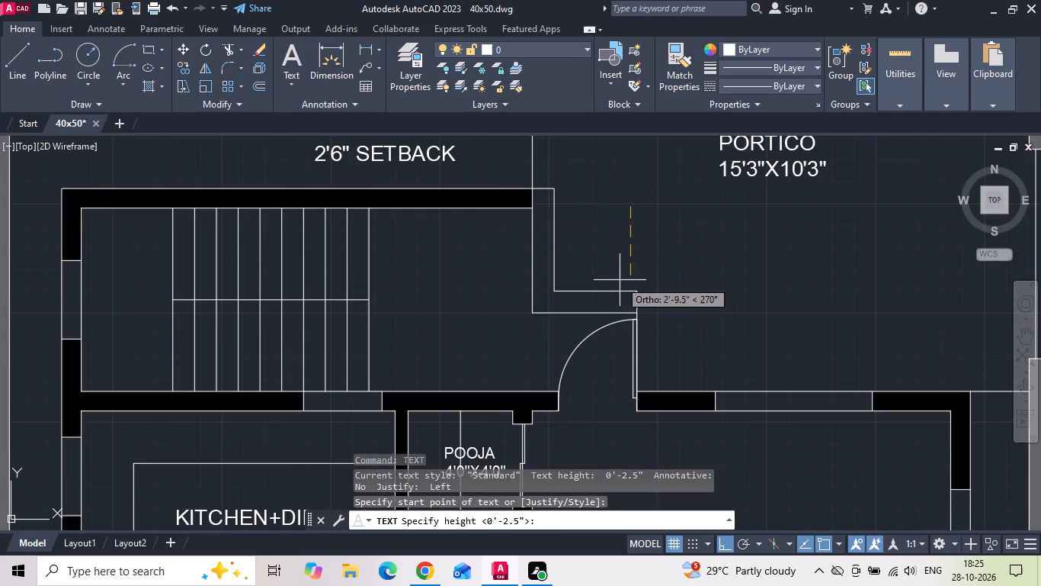
key(5)
key(Return)
key(0)
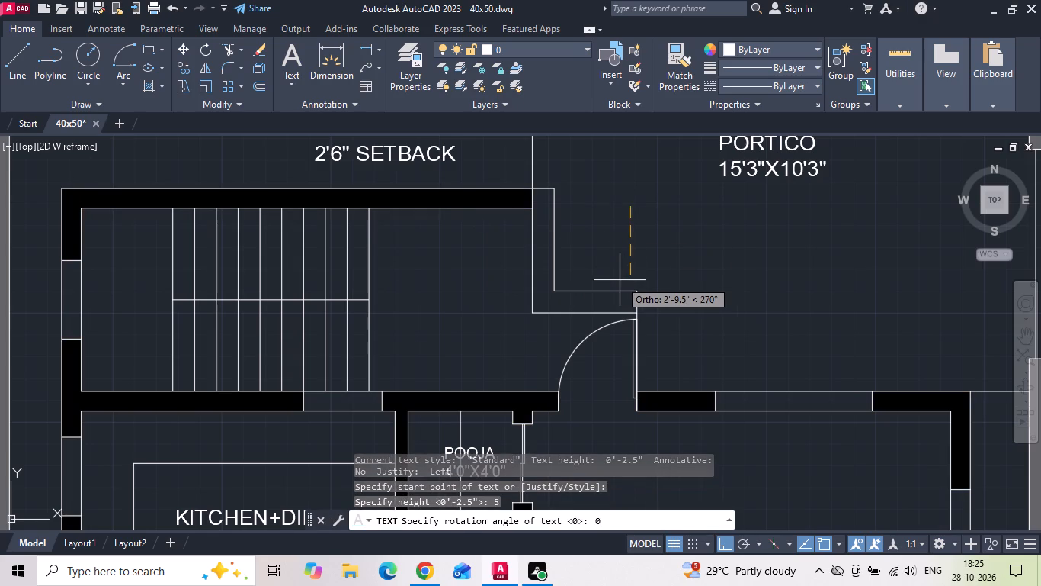
key(Return)
text(UP)
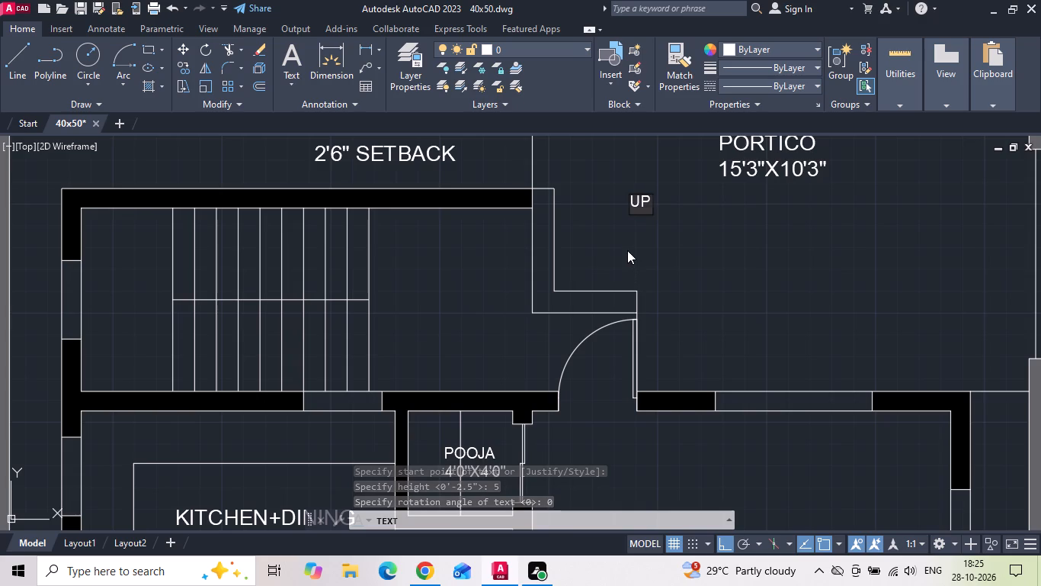
click(627, 250)
key(Escape)
Move the UP text about 1'-4" left, and down towards the horizontal ledge of the stepped landing.
click(646, 192)
click(636, 217)
right_click(636, 217)
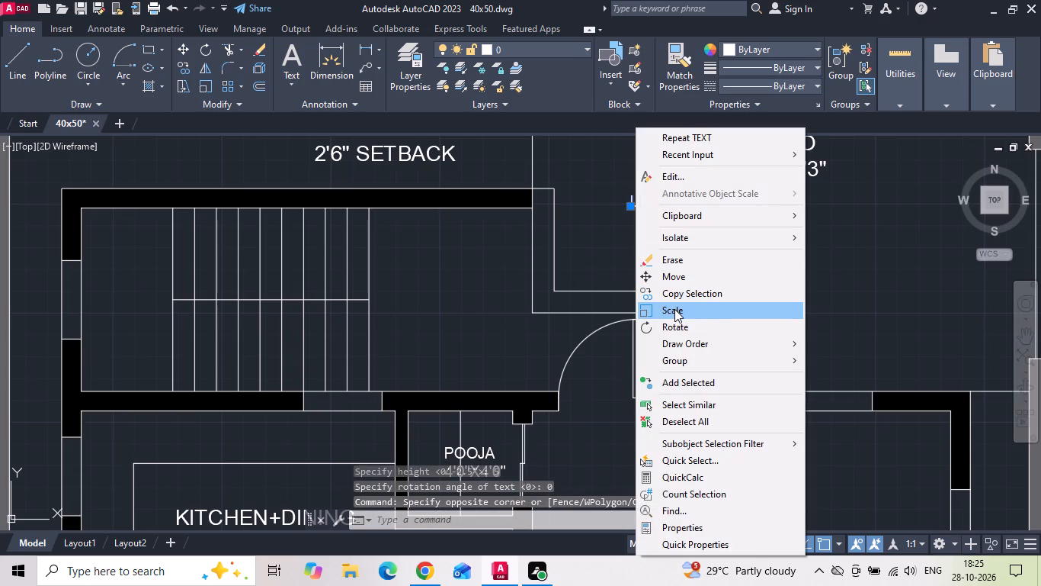
click(658, 275)
click(729, 240)
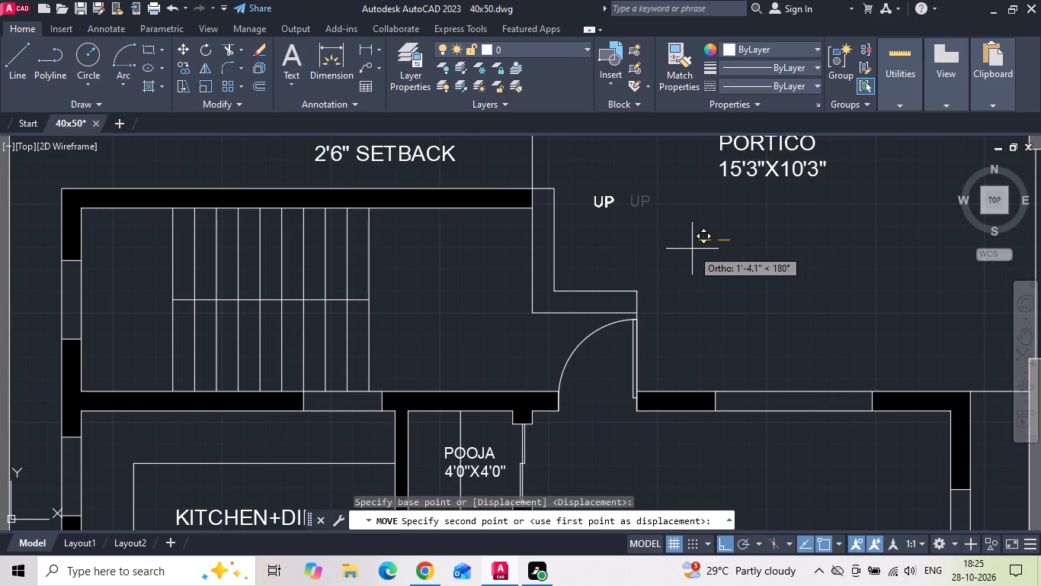
click(692, 249)
drag(635, 239, 605, 217)
click(571, 182)
right_click(571, 181)
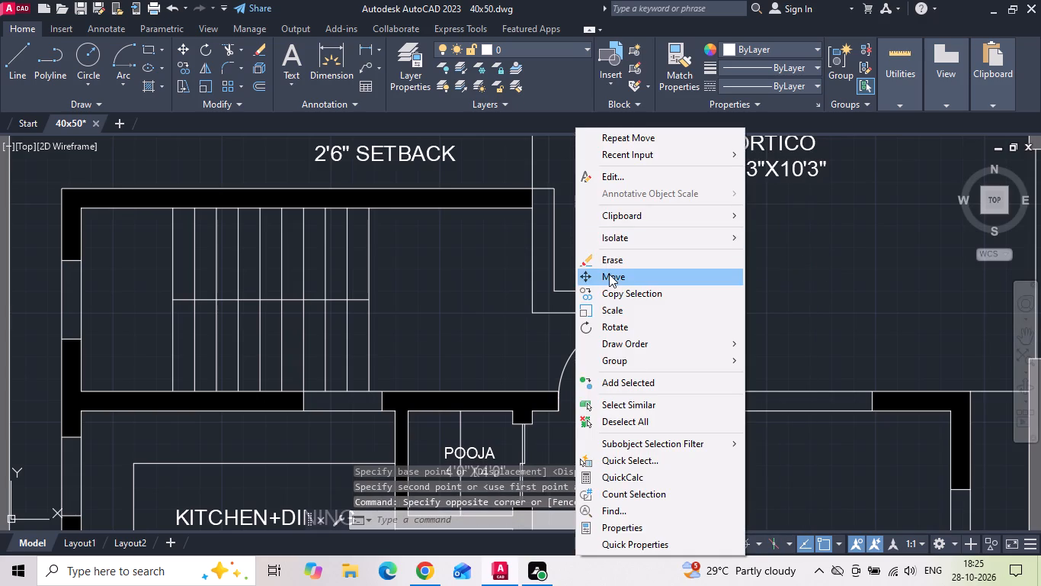
click(609, 274)
scroll(605, 221, up, 1)
drag(601, 213, 589, 282)
click(583, 315)
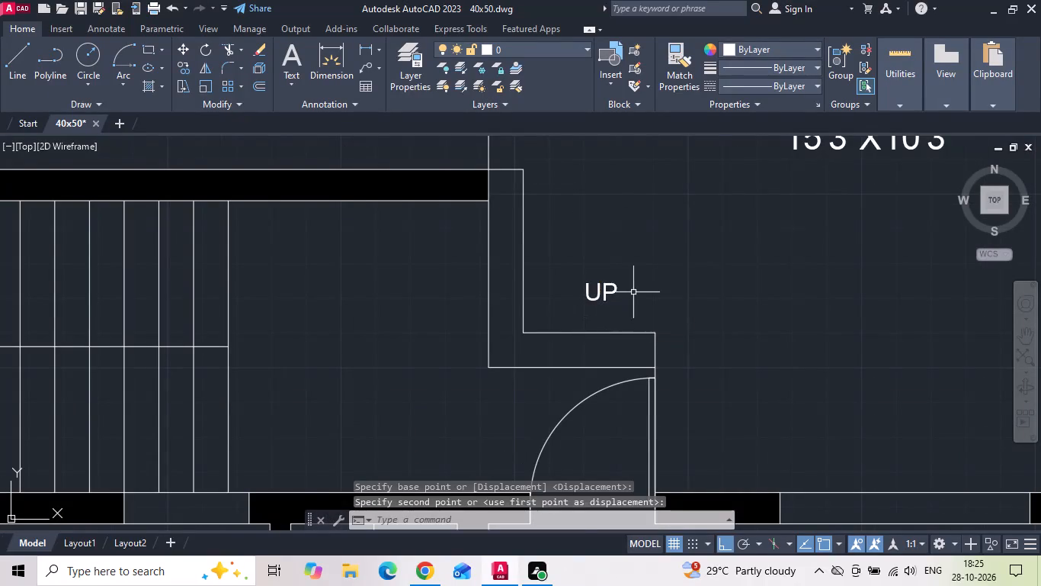
Shift the UP text slightly further left above the landing's ledge.
drag(635, 292, 603, 287)
click(587, 279)
right_click(585, 278)
click(635, 275)
click(734, 261)
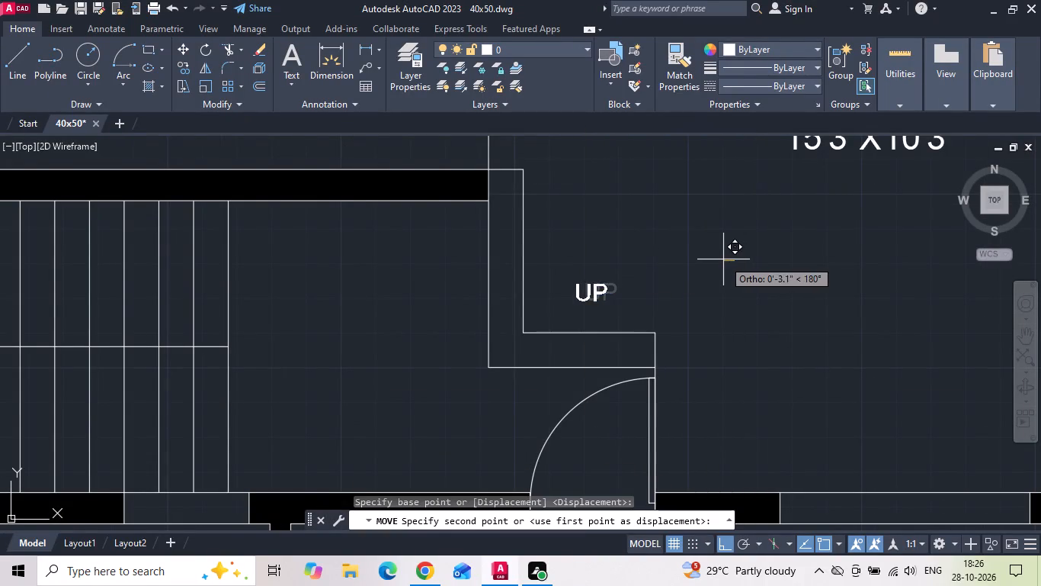
click(710, 256)
Draw a 12" vertical line downwards below the UP text, with a short diagonal arrowhead stroke at its lower end.
key(l)
key(space)
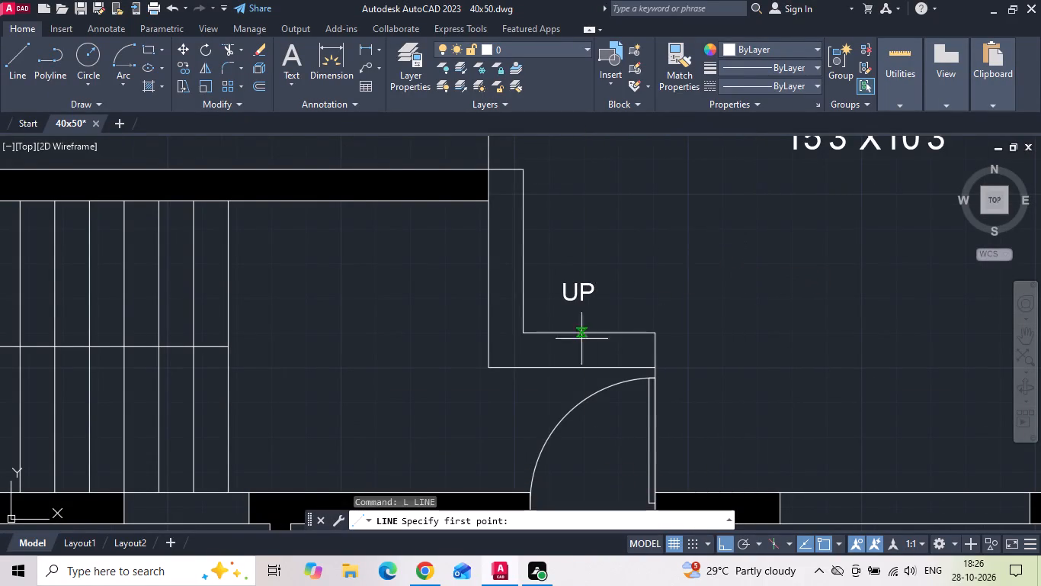
scroll(581, 339, up, 2)
click(562, 277)
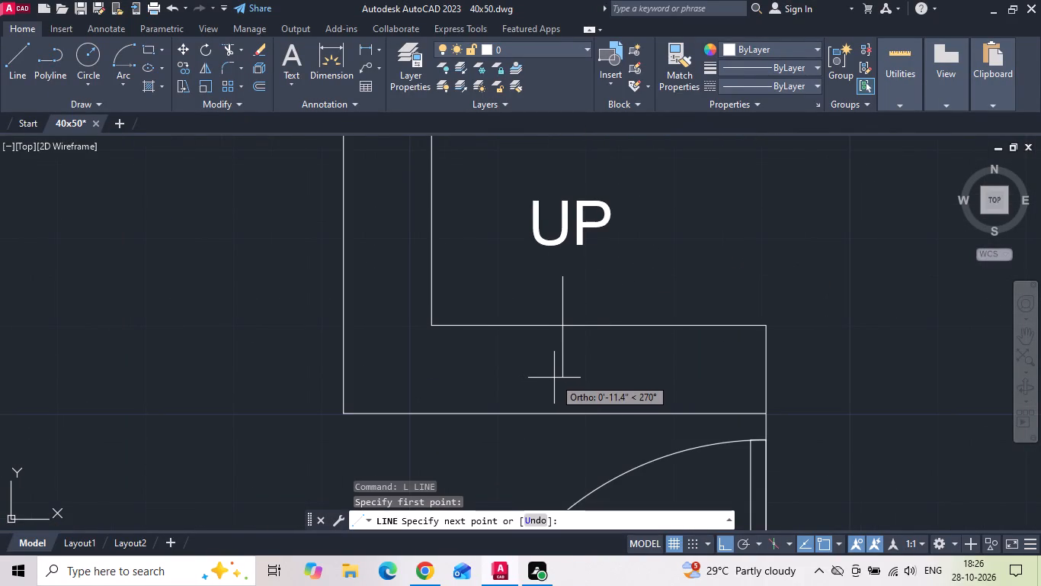
text(12)
key(space)
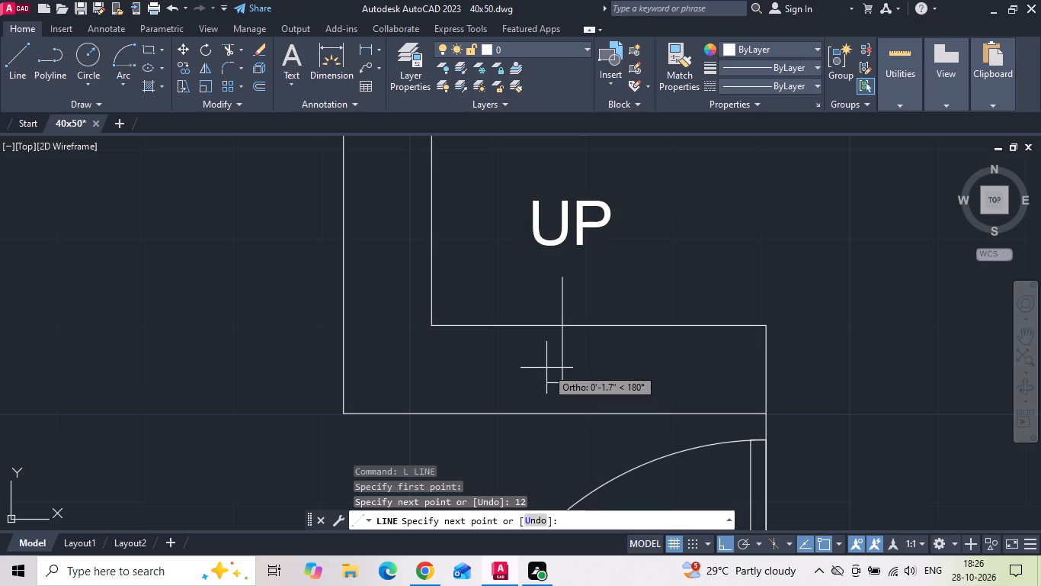
key(F8)
click(543, 356)
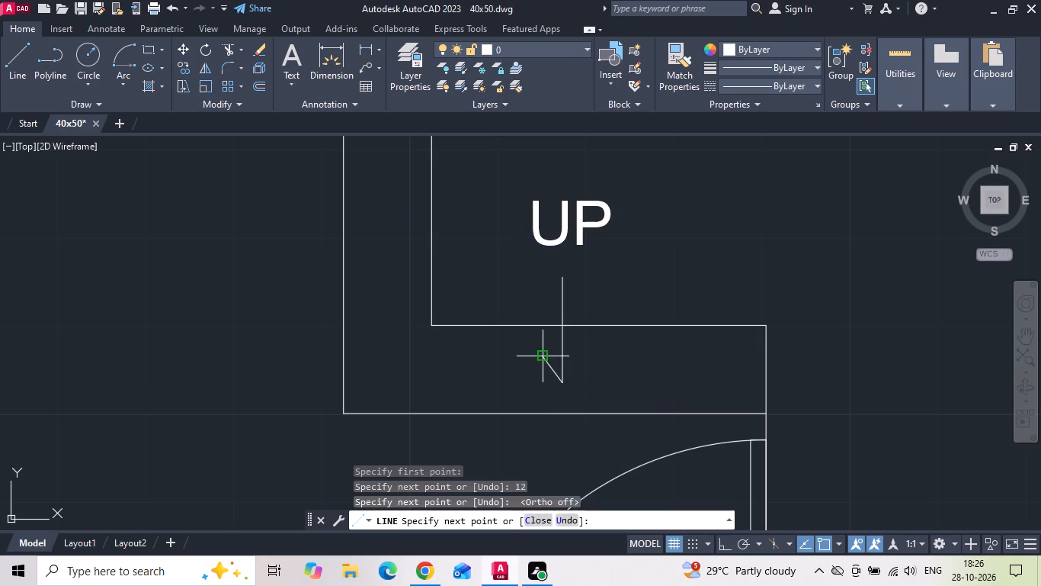
key(Escape)
Mirror the diagonal arrowhead stroke about the vertical line, keeping the source stroke.
click(549, 363)
text(MI)
key(space)
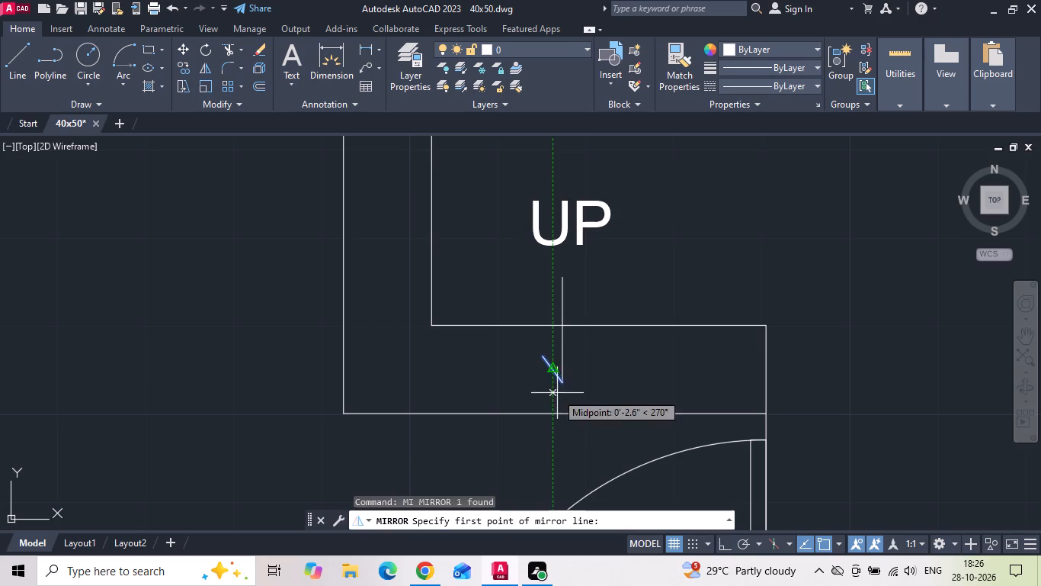
click(562, 381)
key(F8)
key(space)
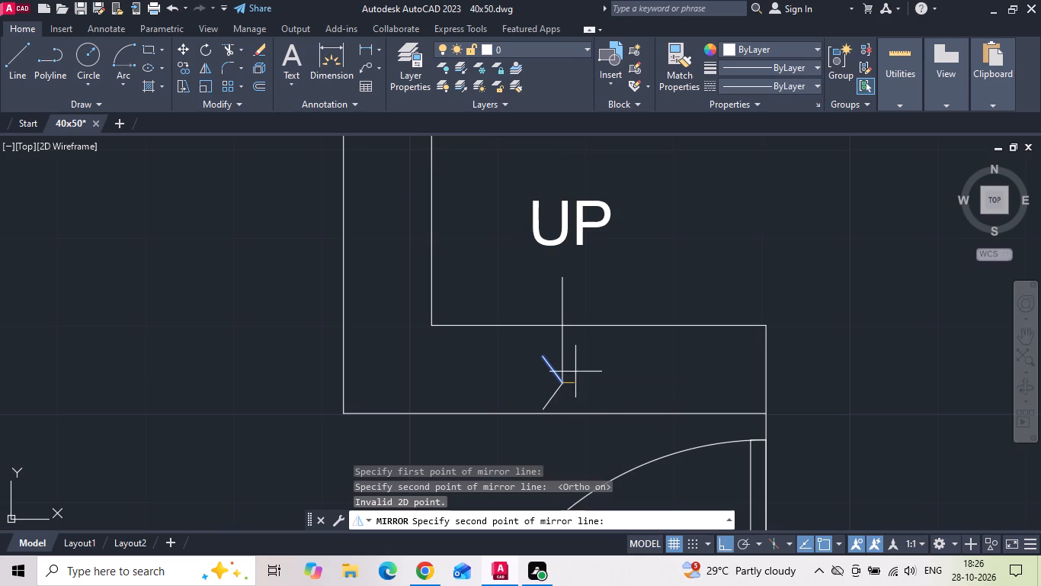
click(571, 346)
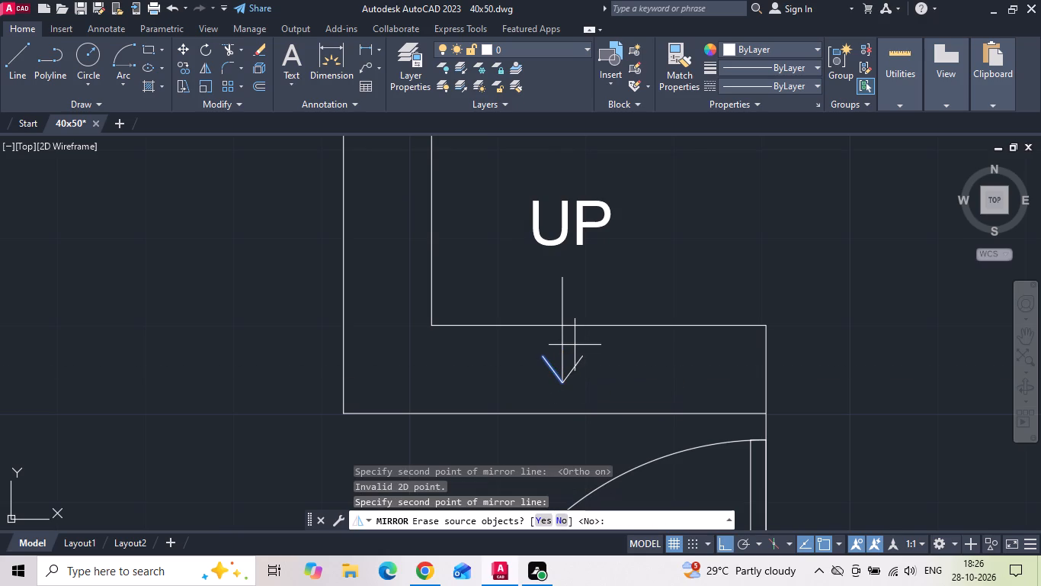
text(N)
key(space)
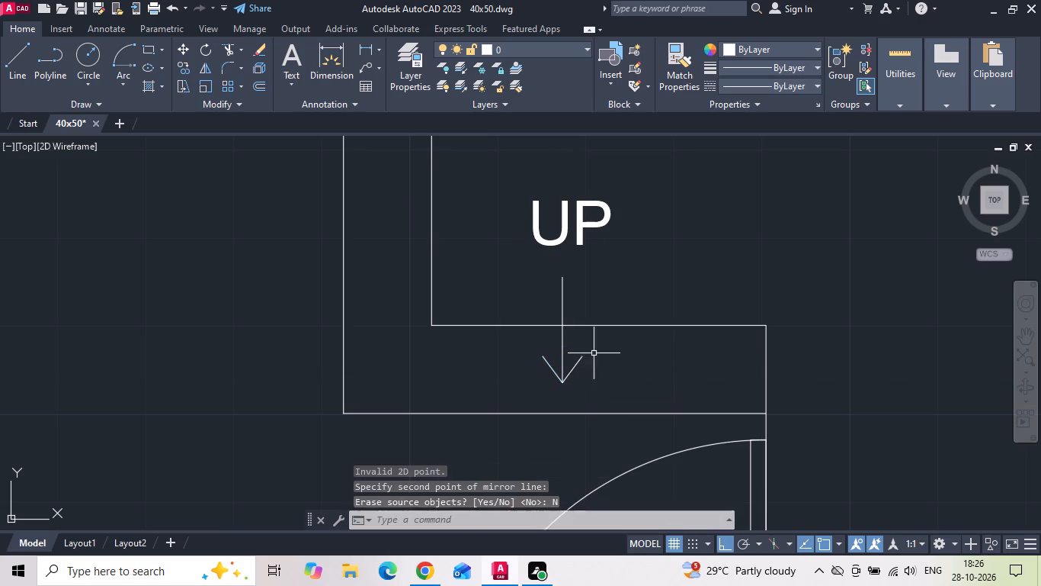
Copy the complete down arrow straight up over the UP text.
drag(602, 356, 563, 372)
click(513, 380)
right_click(495, 307)
click(532, 312)
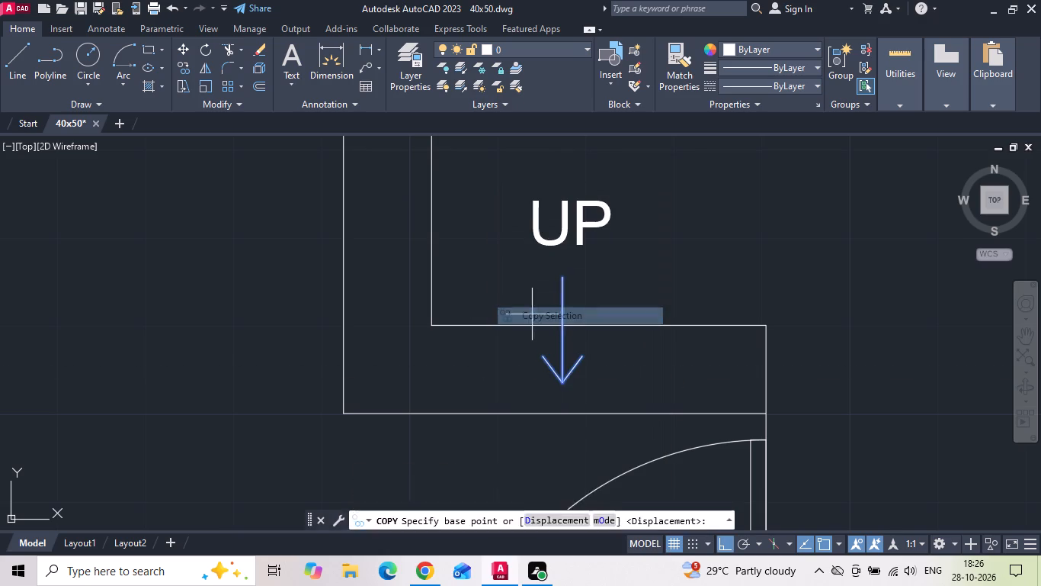
drag(531, 315, 530, 290)
middle_drag(517, 202, 514, 293)
click(512, 265)
key(Escape)
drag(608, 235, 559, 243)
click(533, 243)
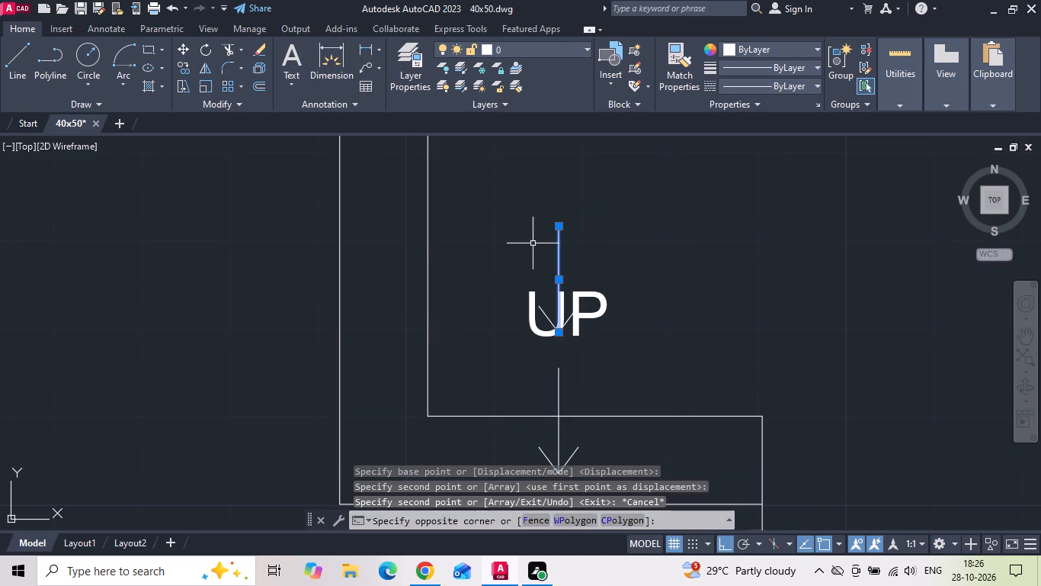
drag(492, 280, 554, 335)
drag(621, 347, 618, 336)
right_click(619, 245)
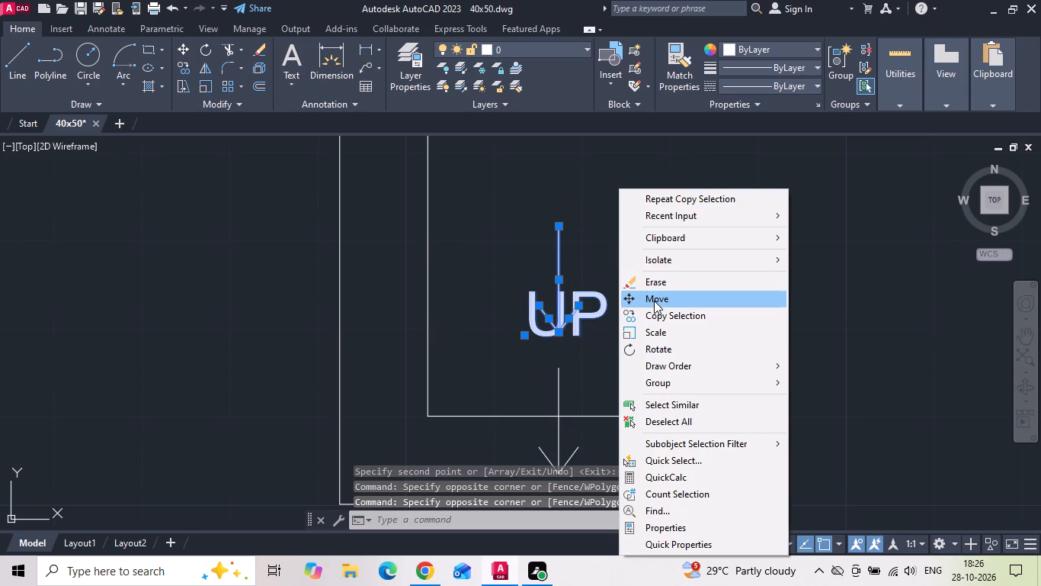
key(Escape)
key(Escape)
Rotate the copied arrow overlapping the UP text by 270° so that it points left.
click(546, 311)
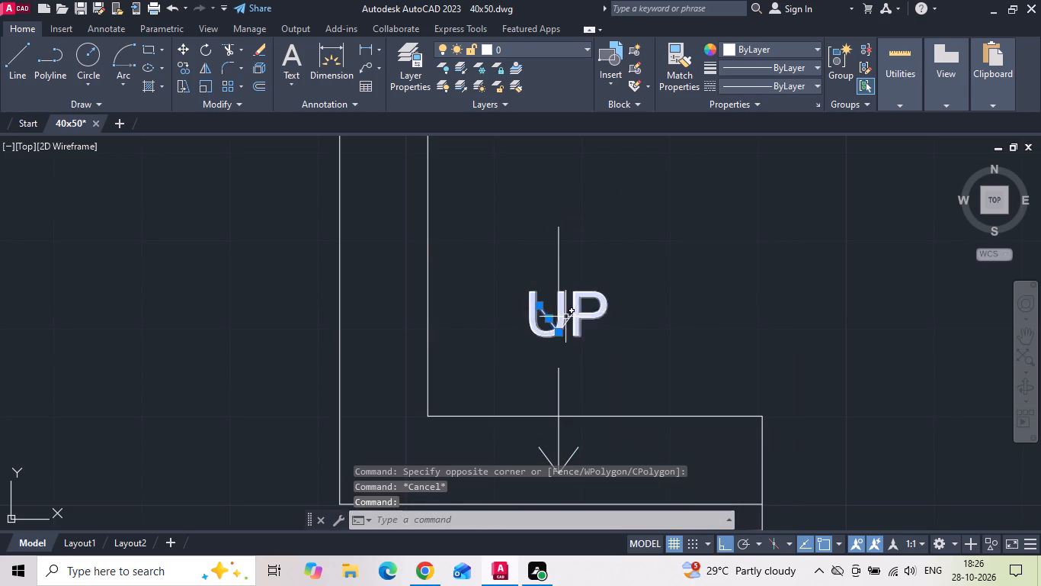
click(569, 320)
drag(574, 268, 555, 261)
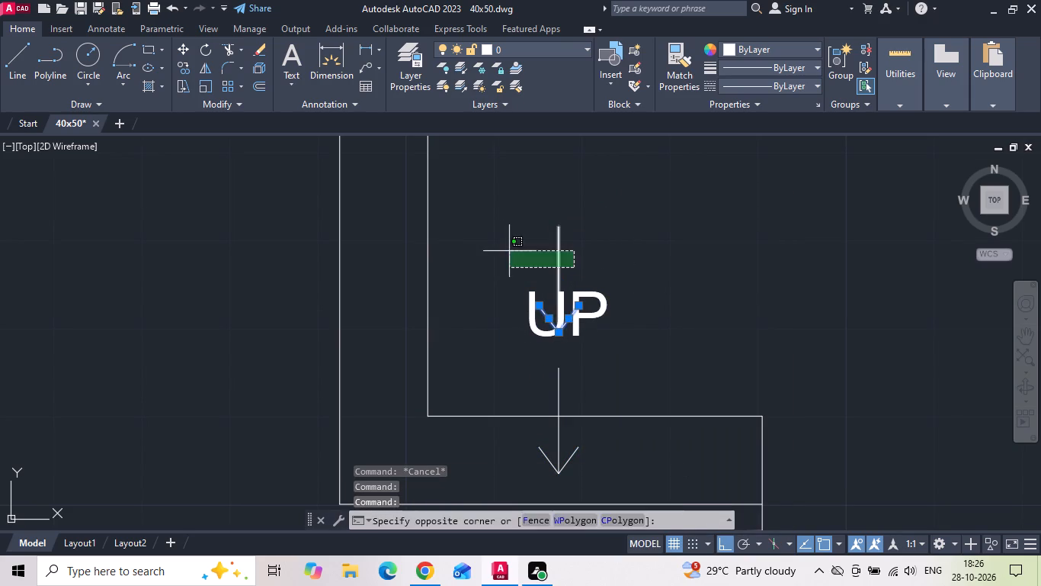
click(504, 250)
right_click(504, 250)
click(538, 346)
click(578, 241)
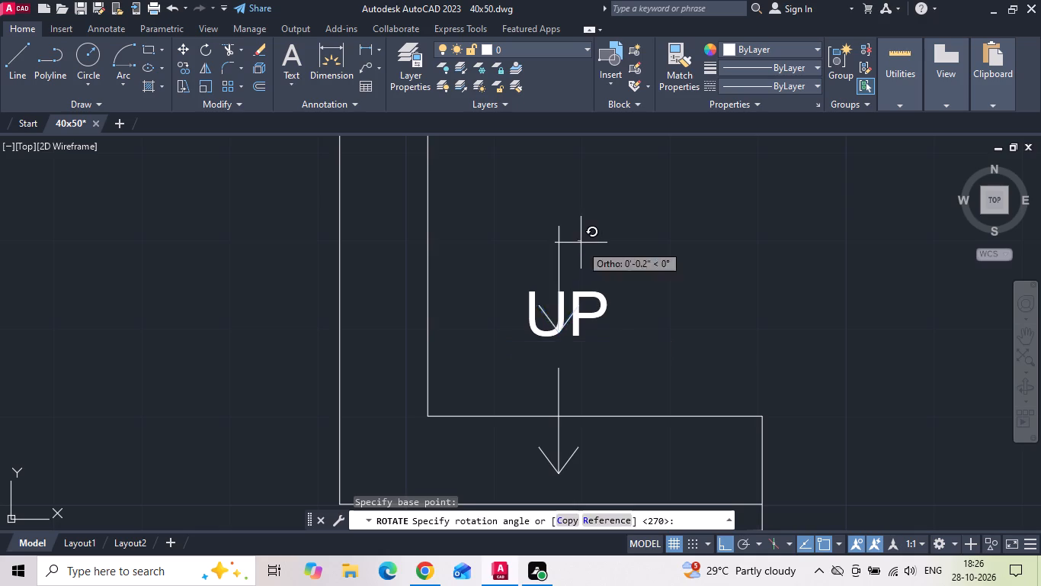
click(581, 266)
Move the left-pointing arrow clear of the UP text so that it crosses the vertical step edge.
drag(538, 261, 522, 244)
click(472, 191)
right_click(472, 191)
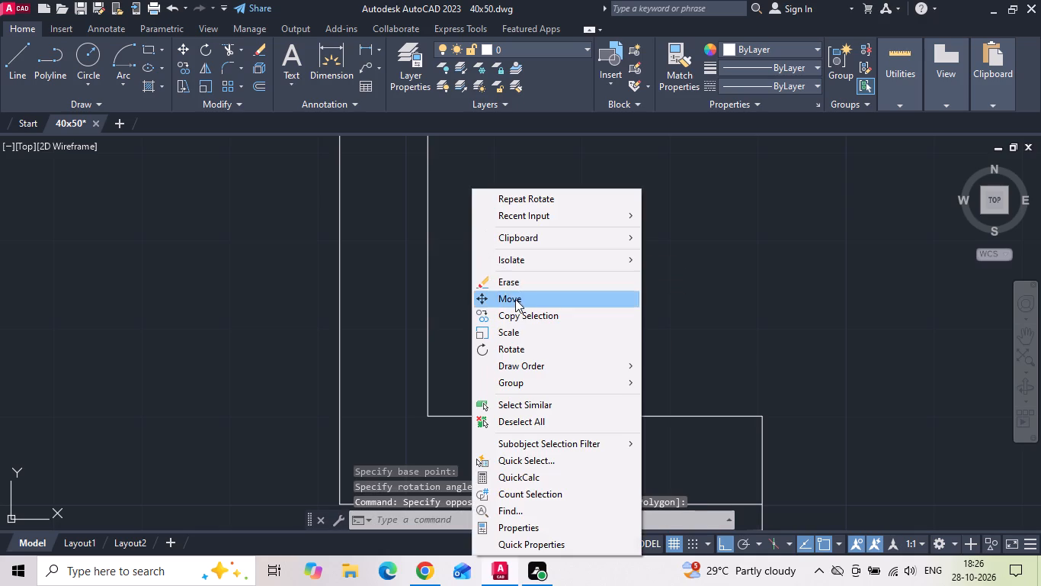
click(516, 299)
drag(591, 234, 575, 236)
click(517, 305)
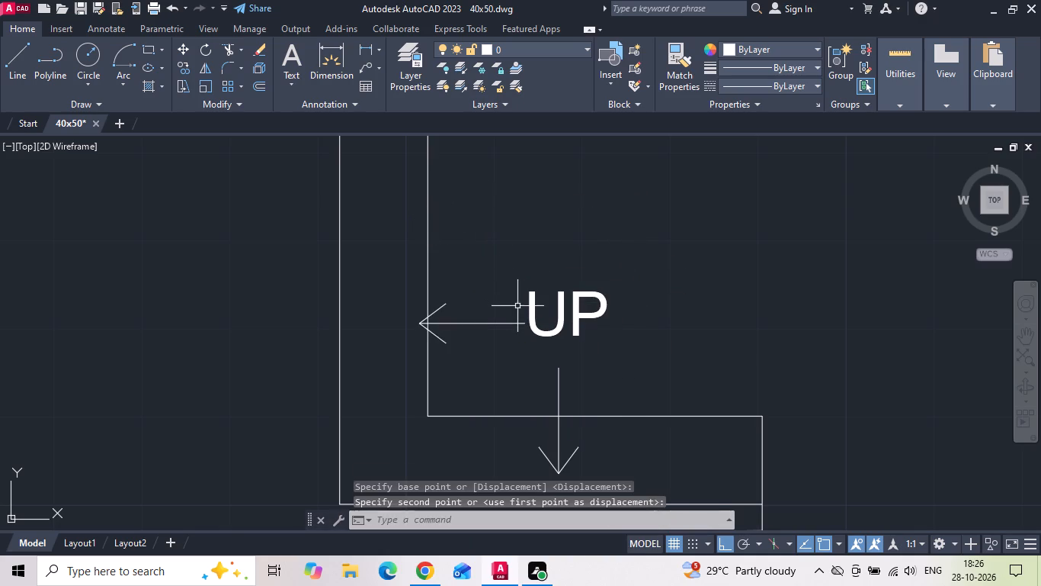
drag(485, 343, 479, 333)
click(459, 280)
drag(450, 294, 450, 301)
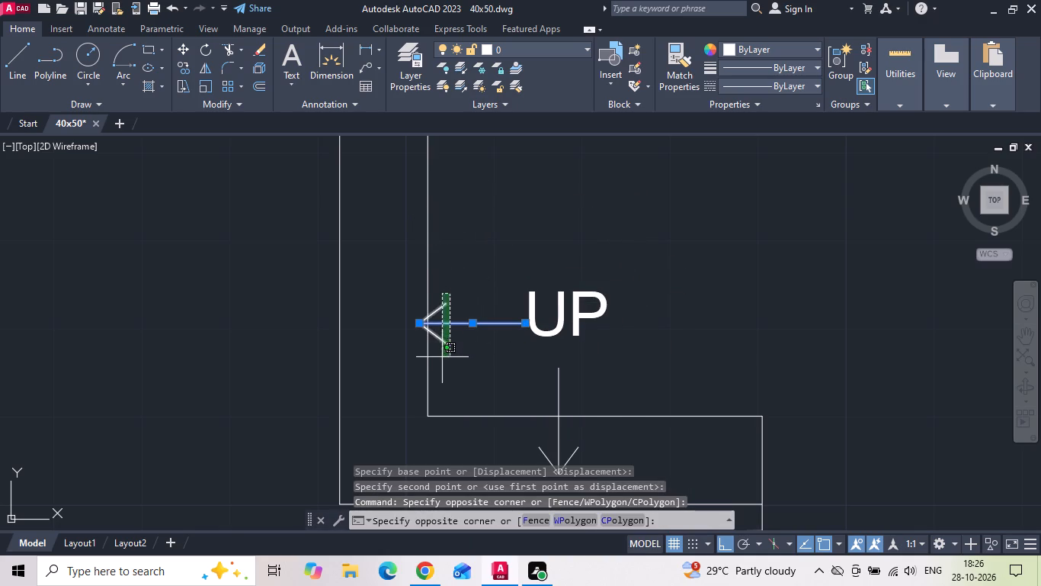
click(441, 359)
right_click(482, 247)
click(514, 295)
drag(617, 217, 608, 213)
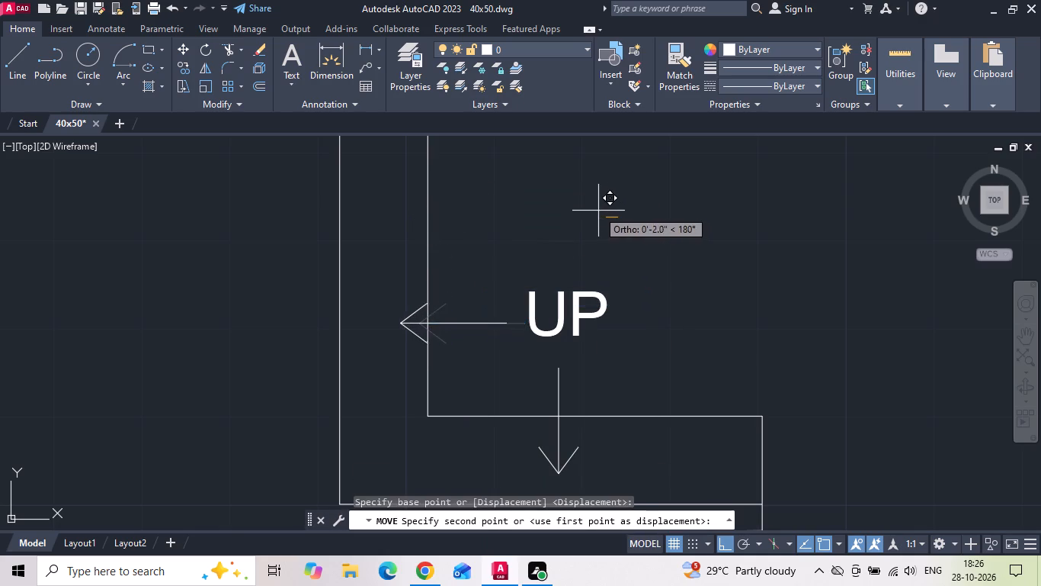
click(579, 199)
Nudge the UP text down about 1.6" and slightly left, closer to the two arrows.
drag(543, 299, 537, 304)
click(508, 320)
right_click(506, 318)
click(541, 278)
click(621, 199)
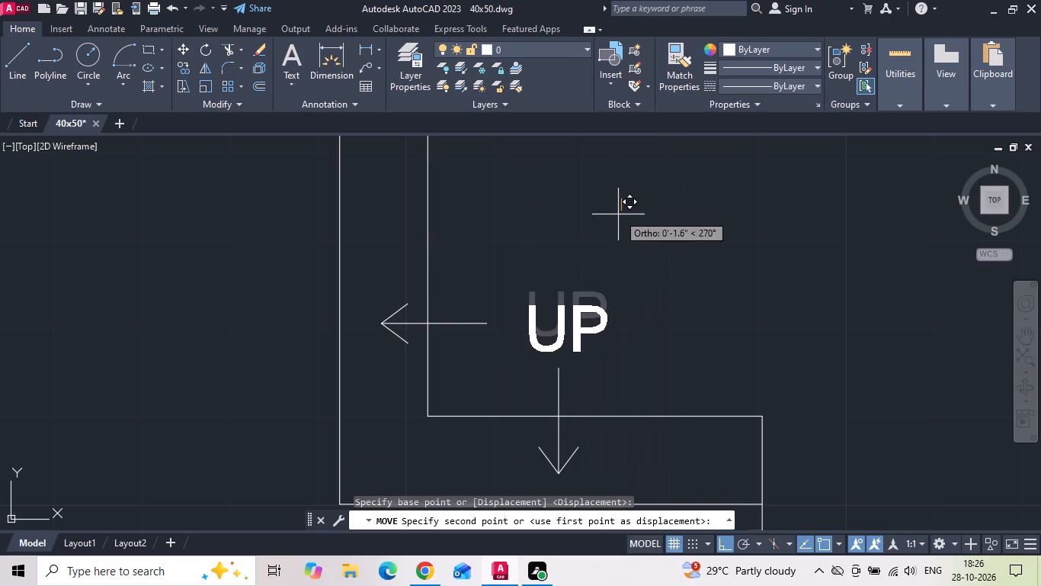
click(618, 214)
drag(604, 300, 575, 311)
click(559, 311)
right_click(558, 311)
click(611, 278)
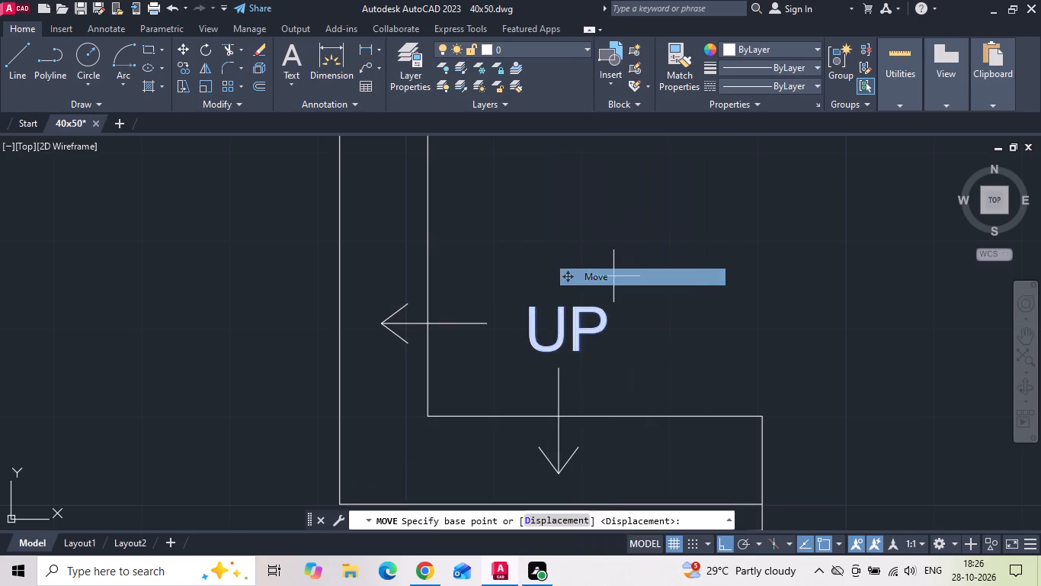
click(706, 258)
click(684, 257)
Move the down arrow slightly left so that it sits centred below the UP text.
middle_drag(588, 336, 582, 278)
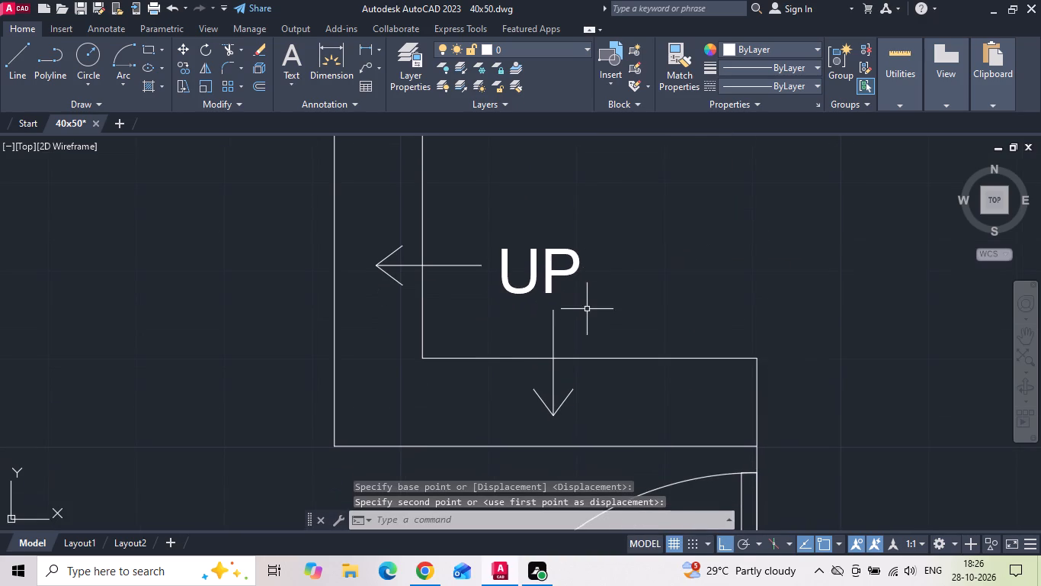
drag(586, 320, 528, 351)
click(507, 351)
drag(579, 393, 551, 411)
click(475, 430)
right_click(626, 278)
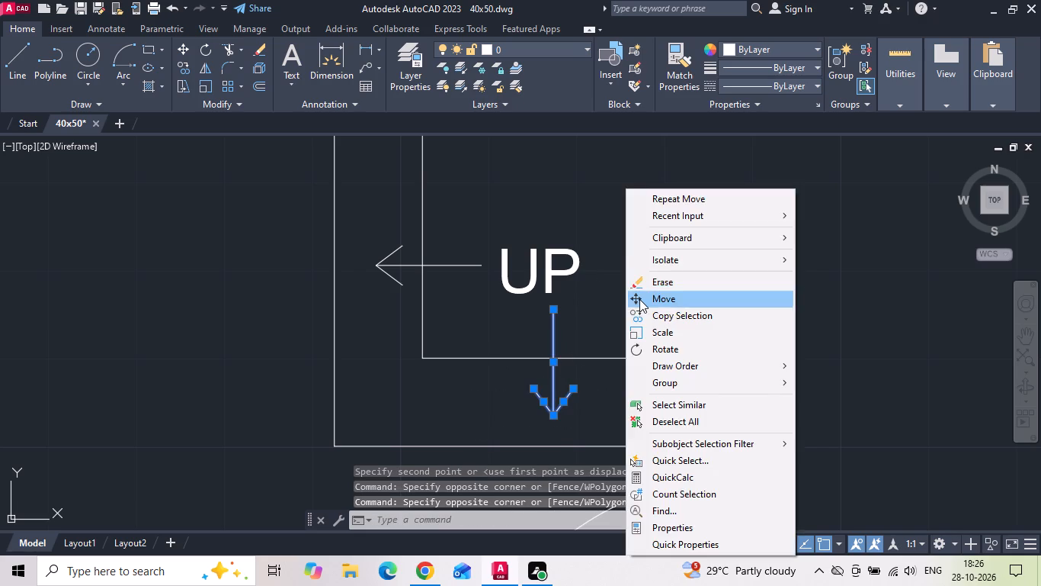
click(639, 299)
drag(745, 253, 738, 251)
click(719, 249)
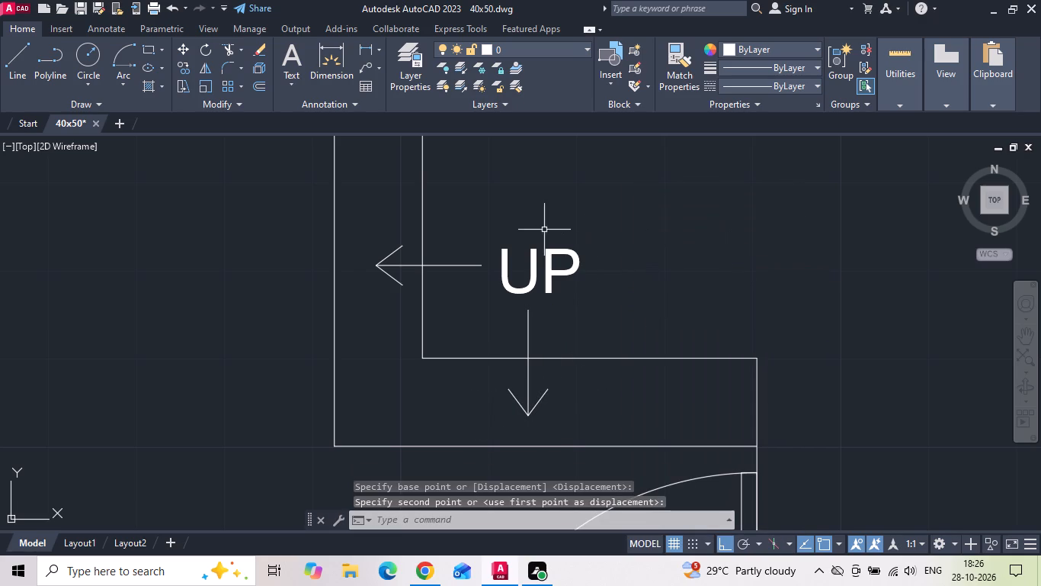
Copy the down arrow to the narrow step in the 2'9" setback beside the sitout.
drag(542, 327, 524, 318)
click(507, 308)
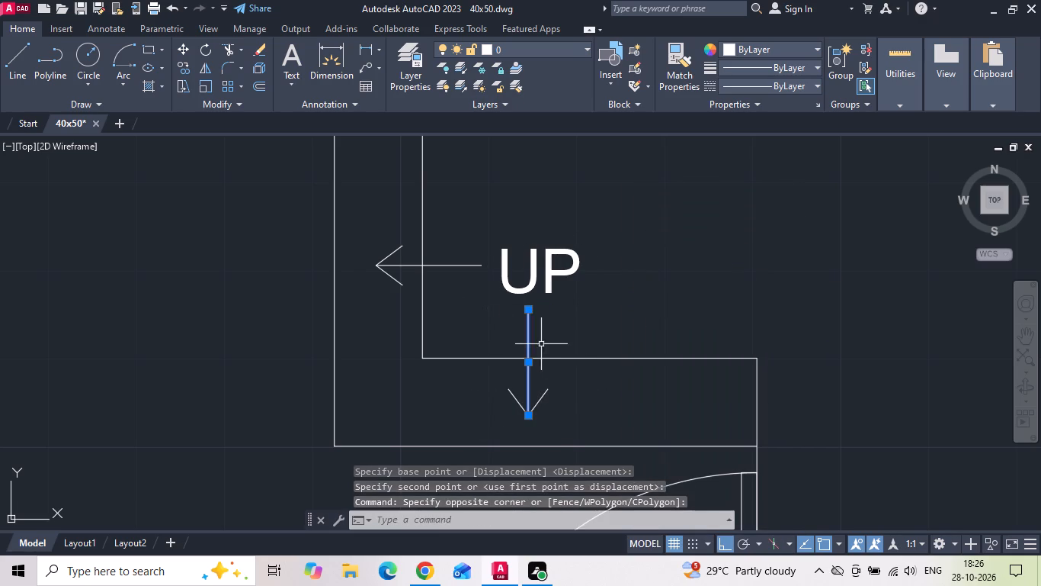
drag(578, 386, 485, 407)
click(455, 413)
right_click(492, 248)
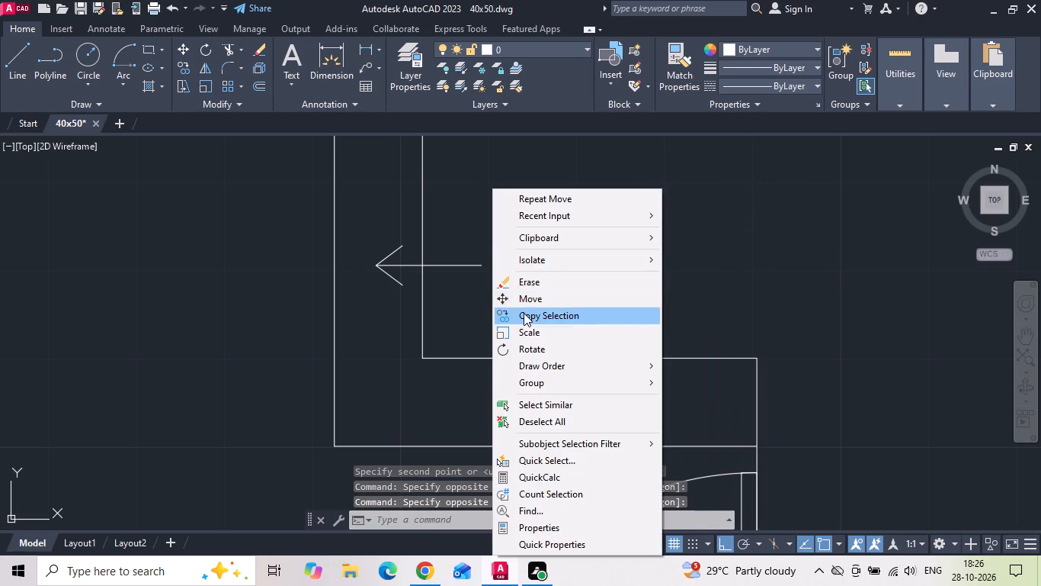
click(524, 313)
scroll(500, 195, down, 4)
drag(508, 238, 508, 269)
middle_drag(504, 336, 501, 266)
scroll(513, 224, down, 1)
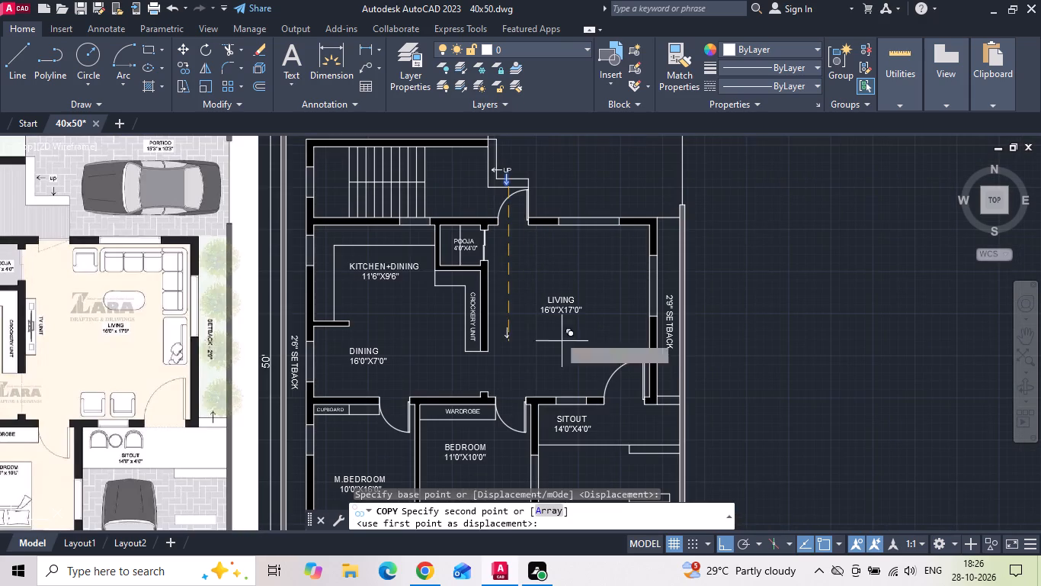
click(726, 539)
scroll(681, 416, up, 5)
middle_drag(632, 385, 582, 356)
click(632, 409)
key(Escape)
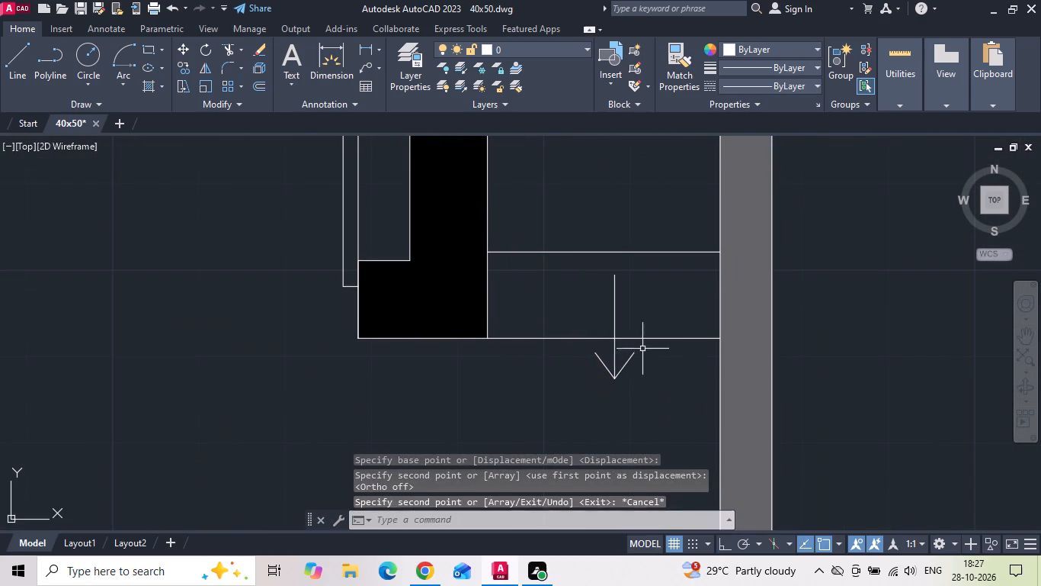
Mirror the copied setback arrow about a horizontal line to point upwards, erasing the source arrow.
drag(642, 349, 559, 394)
click(522, 404)
text(MI)
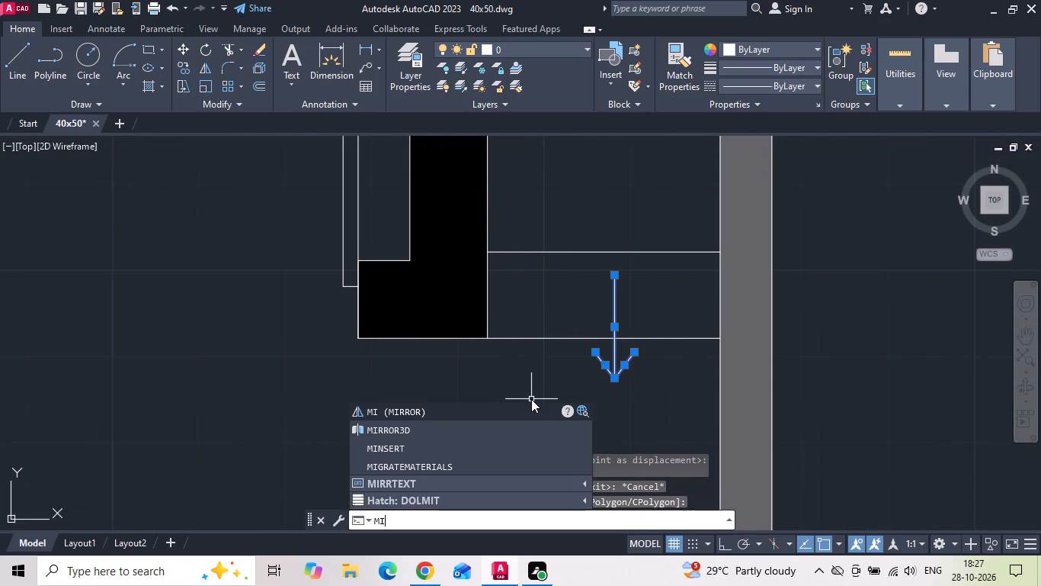
key(F8)
key(space)
click(613, 317)
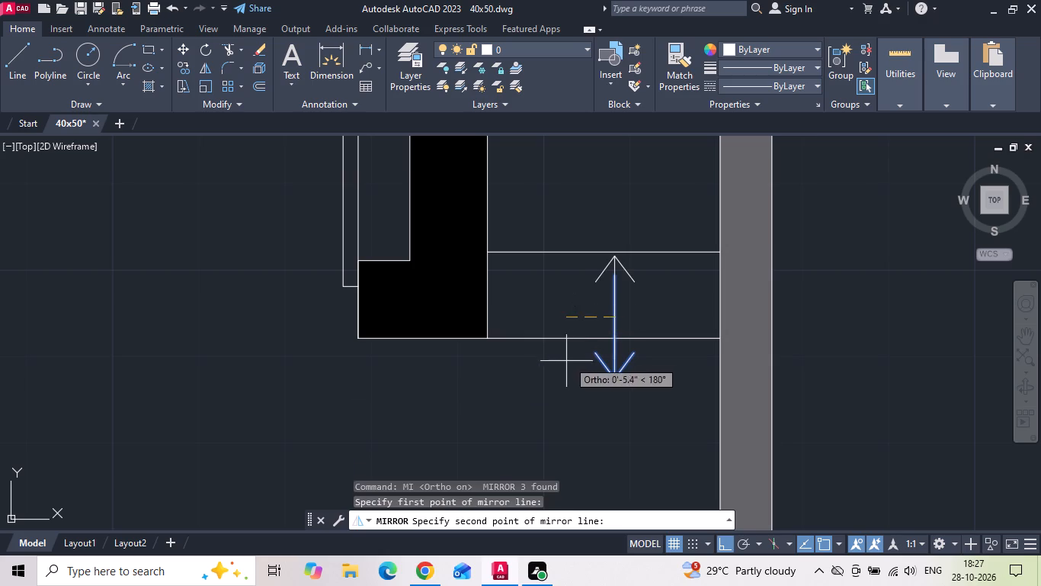
click(553, 375)
text(Y)
key(space)
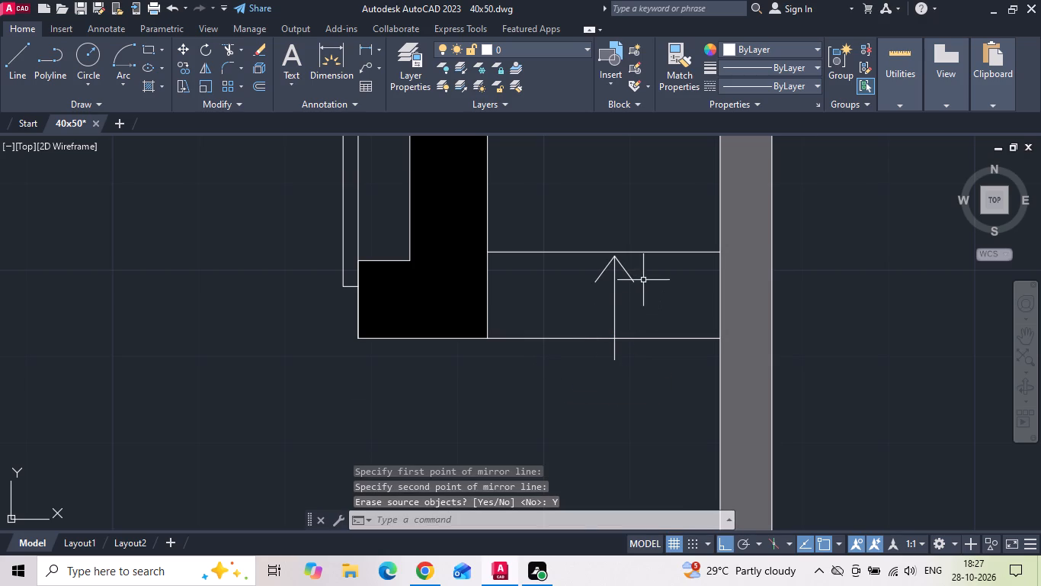
Copy the up arrow straight down onto the step below the sitout.
click(643, 277)
click(564, 282)
right_click(564, 282)
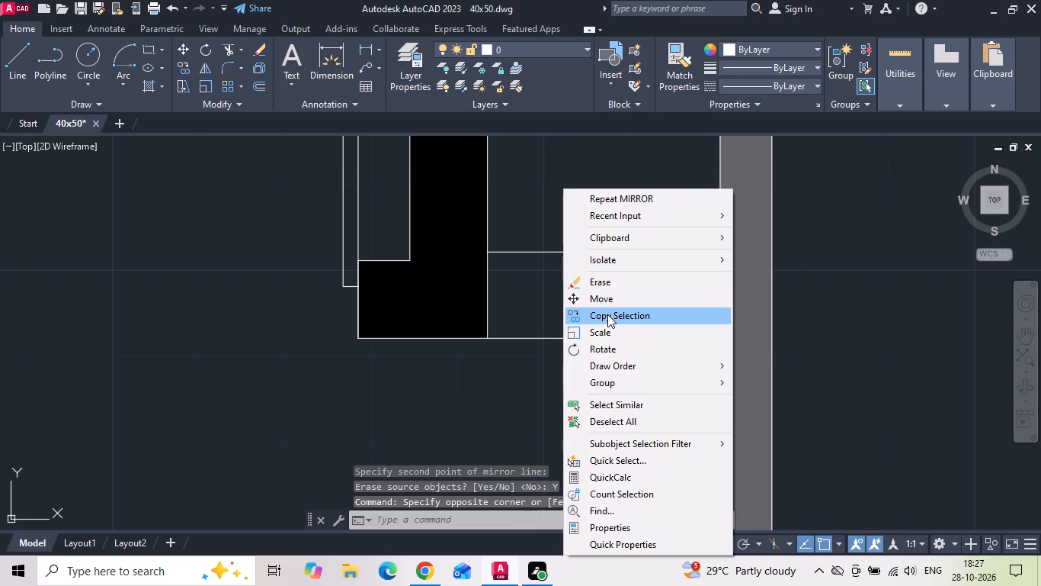
click(607, 314)
click(615, 256)
scroll(612, 255, down, 3)
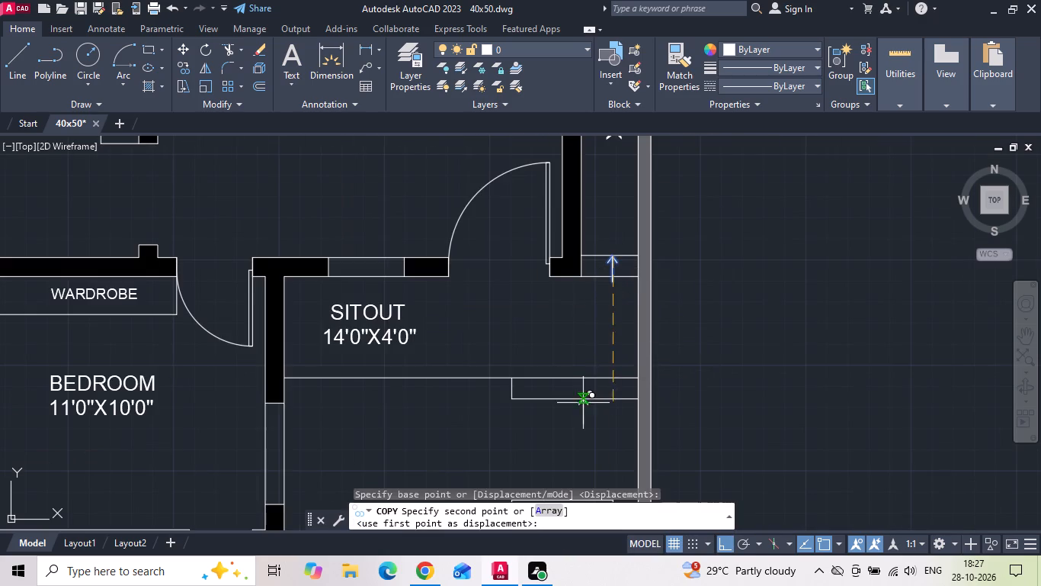
scroll(583, 404, up, 2)
click(590, 366)
key(Escape)
Move the copied up arrow left to near the middle of the sitout's step.
drag(661, 367, 653, 373)
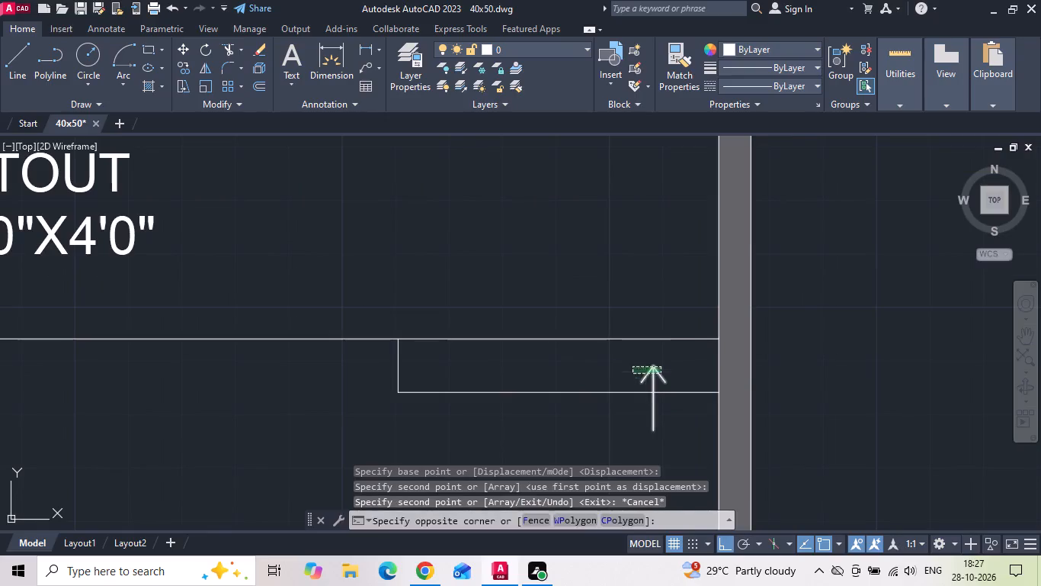
click(633, 374)
right_click(632, 374)
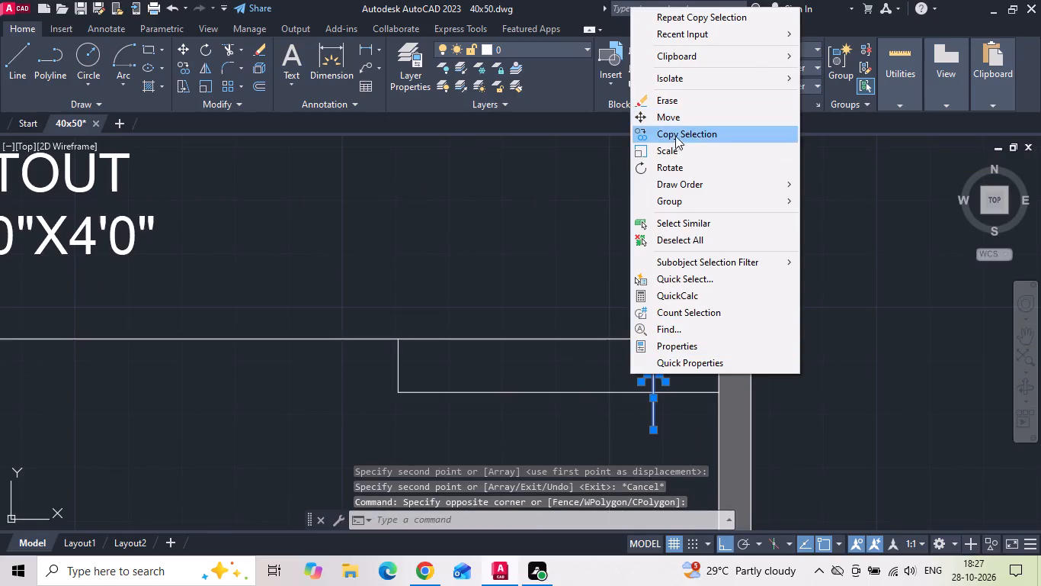
click(682, 123)
drag(641, 203, 631, 203)
click(523, 206)
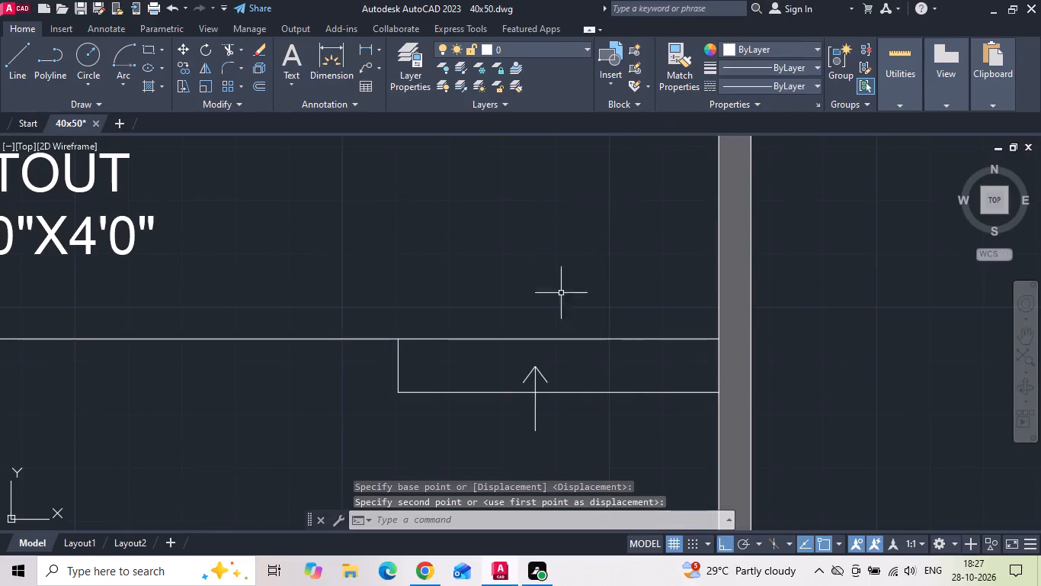
Copy the UP text with its left-pointing arrow to the lower flight at the staircase entry.
scroll(588, 369, down, 4)
scroll(492, 287, down, 2)
scroll(431, 211, up, 3)
scroll(432, 211, down, 1)
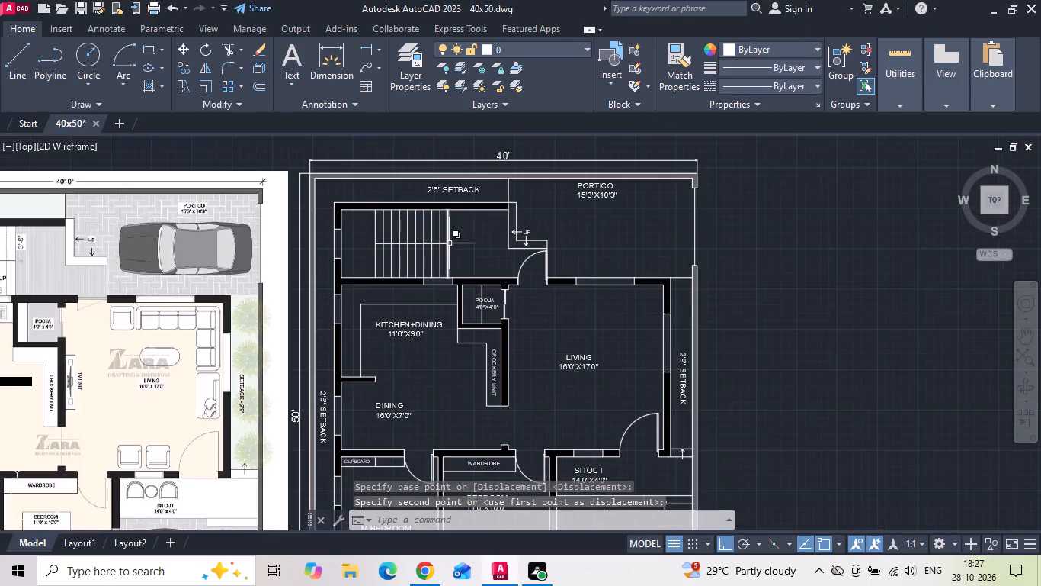
middle_drag(433, 243, 455, 249)
scroll(525, 246, up, 3)
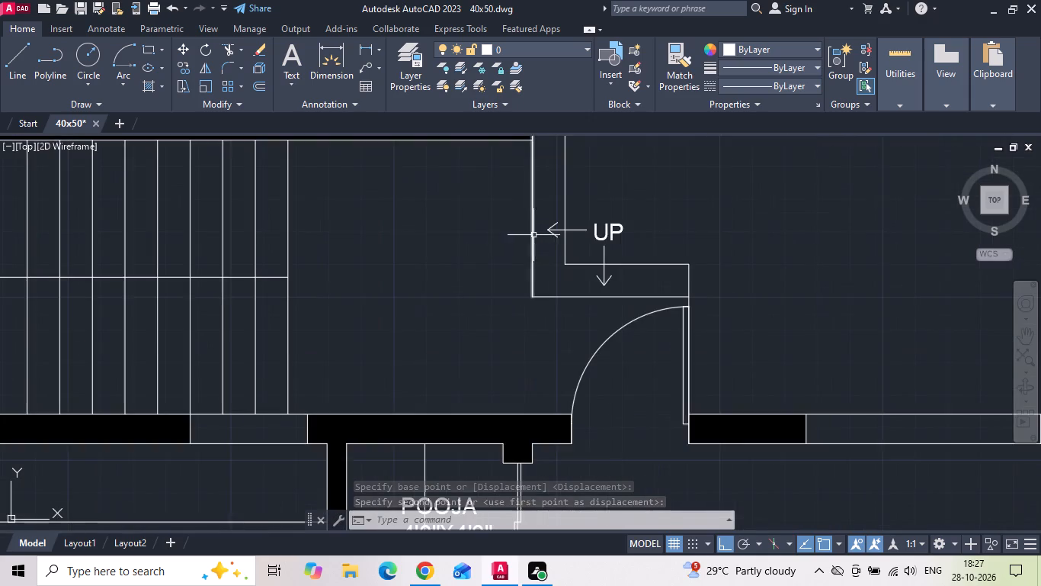
scroll(608, 224, up, 2)
drag(631, 202, 598, 221)
click(530, 255)
drag(452, 288, 450, 273)
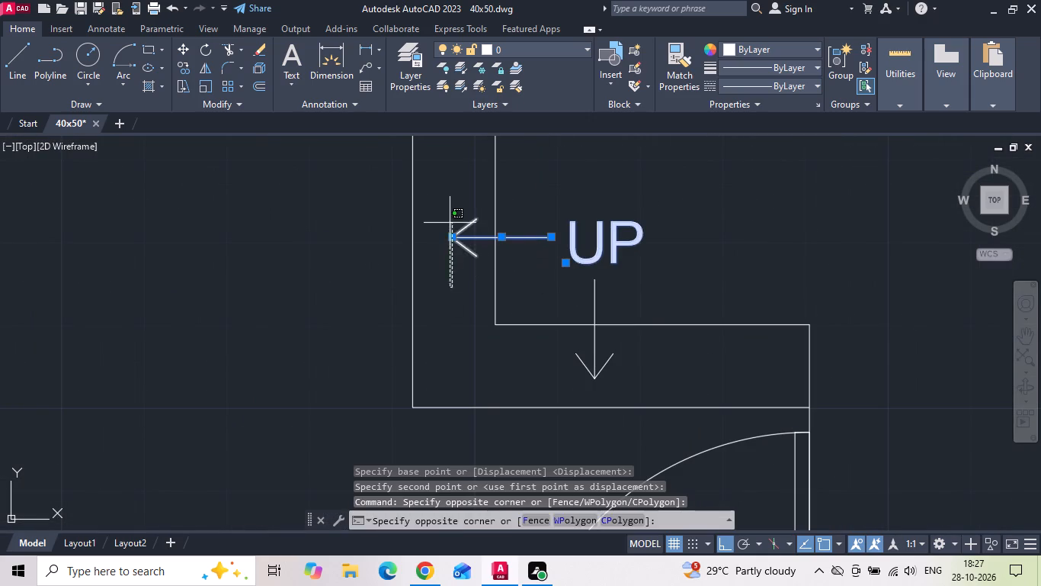
click(449, 216)
right_click(469, 198)
click(495, 315)
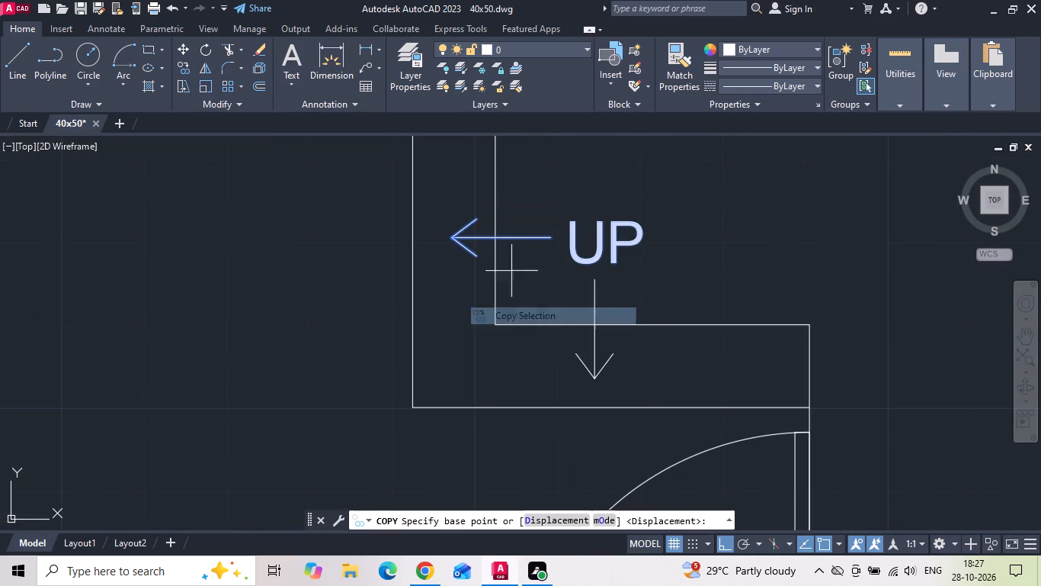
click(508, 240)
scroll(554, 237, down, 3)
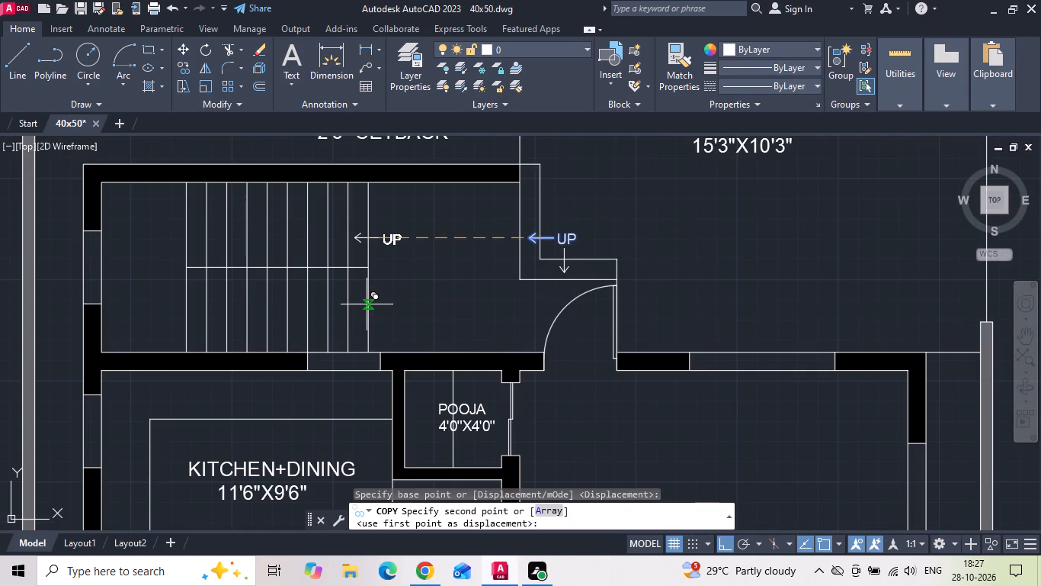
click(366, 312)
scroll(376, 312, up, 2)
key(Escape)
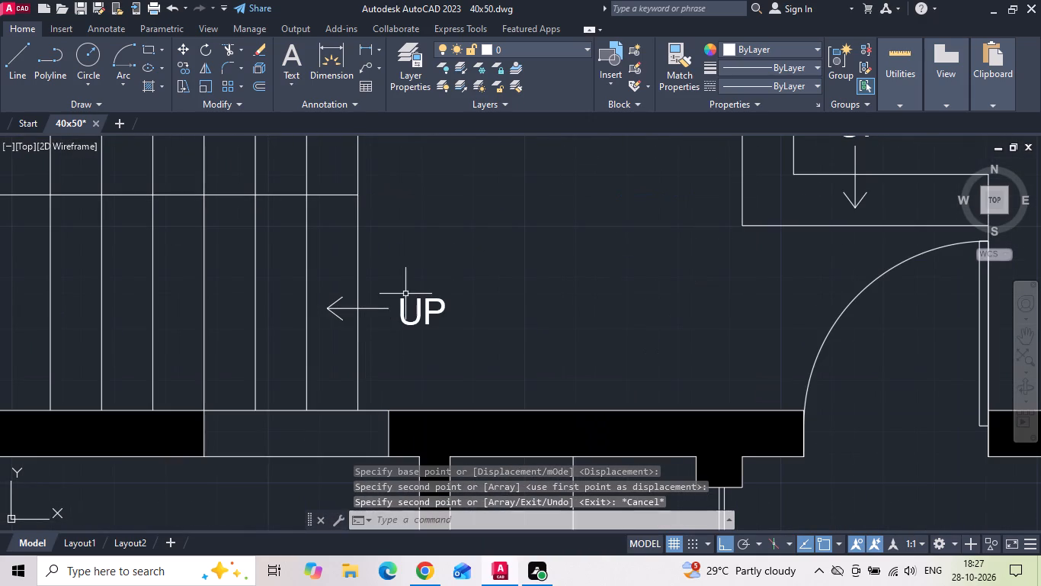
Save the 40x50 drawing.
key(ctrl+s)
key(ctrl+s)
Hatch the 15'3"X10'3" portico beside the staircase with the AR-HBONE pattern.
scroll(462, 268, down, 3)
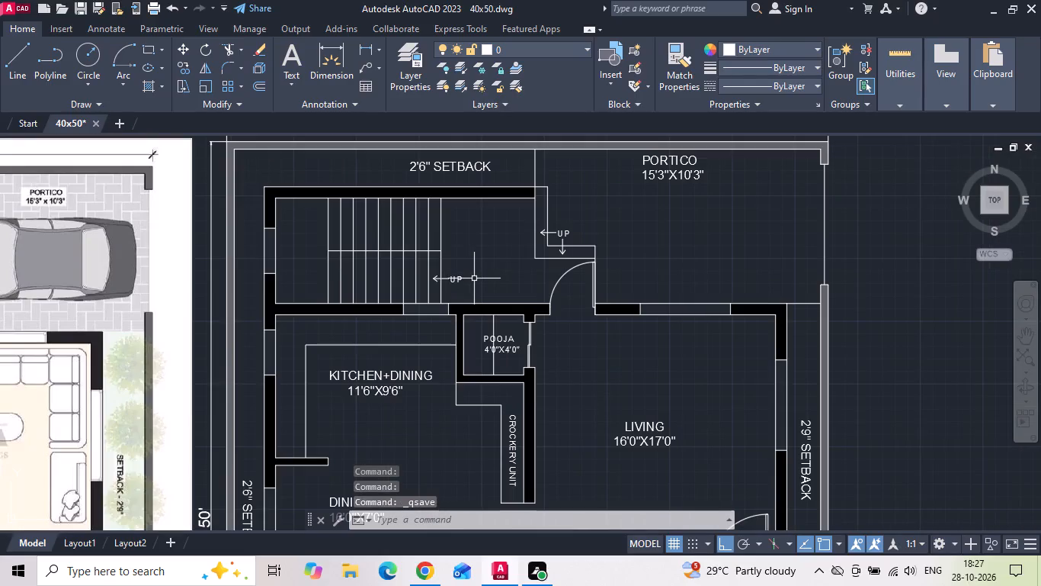
scroll(575, 236, down, 2)
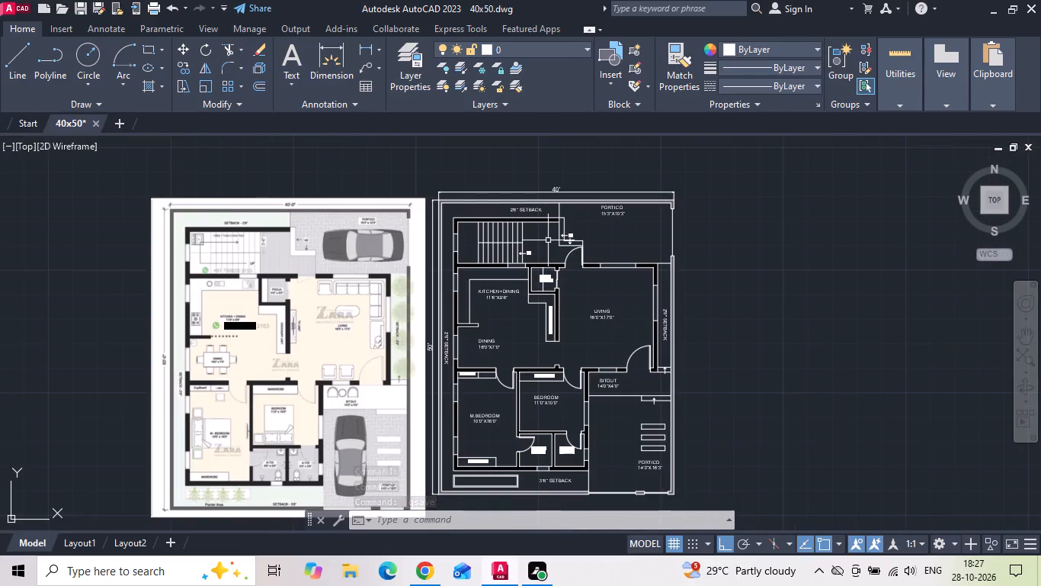
text(H)
key(space)
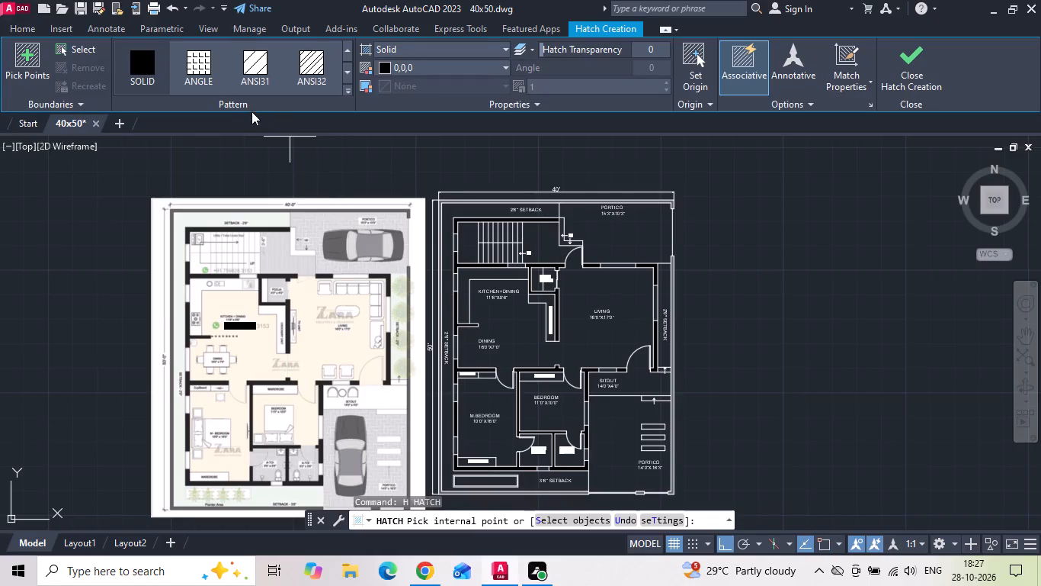
scroll(299, 243, up, 3)
scroll(329, 315, down, 2)
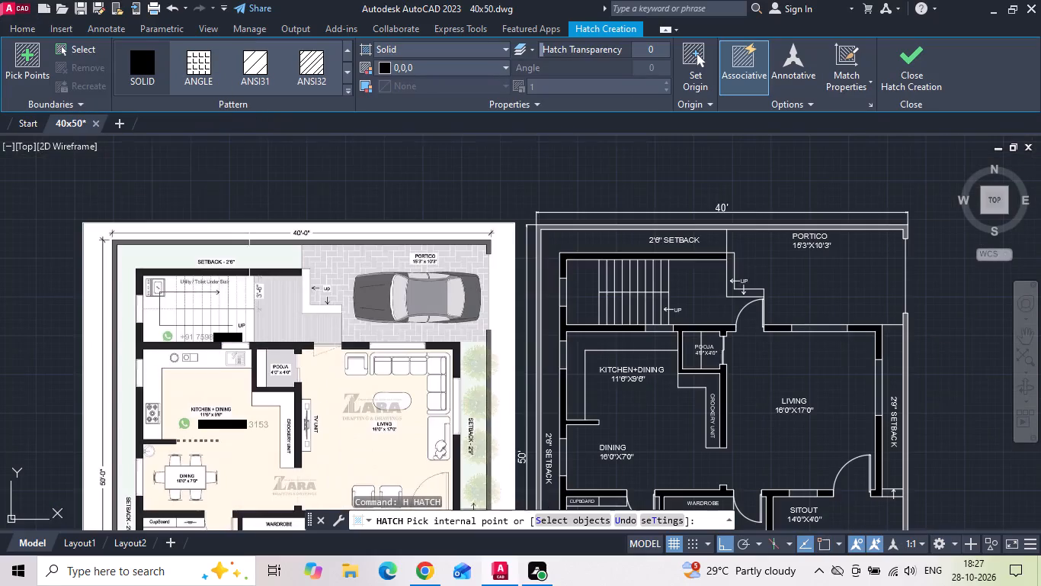
scroll(154, 79, down, 3)
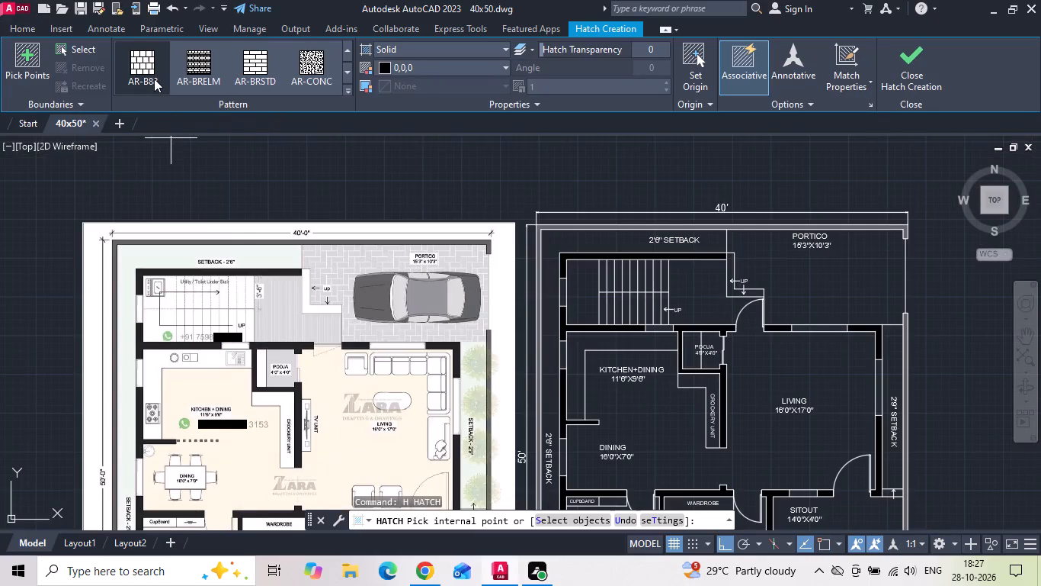
scroll(154, 79, down, 1)
click(154, 79)
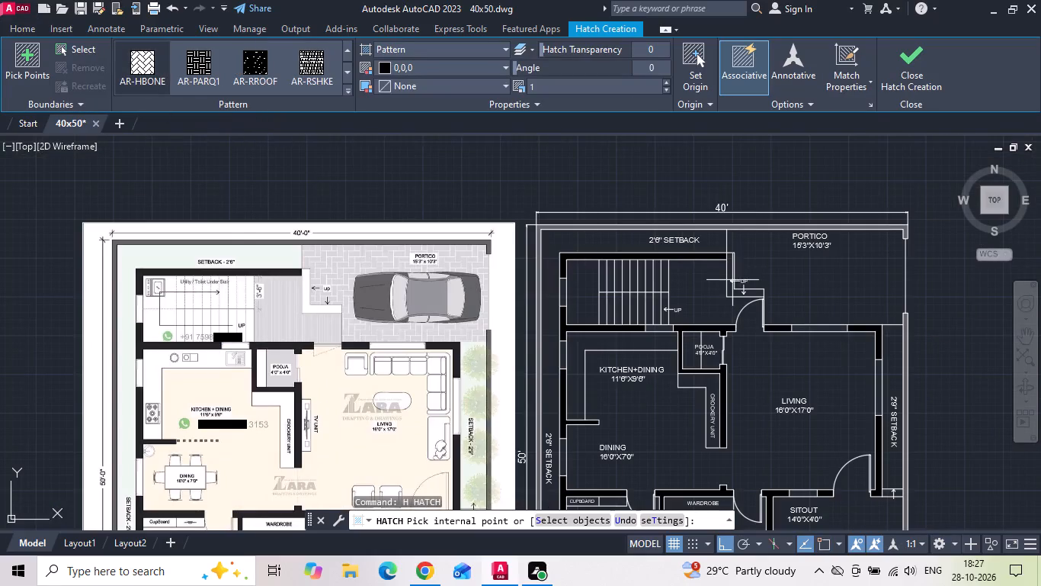
click(796, 269)
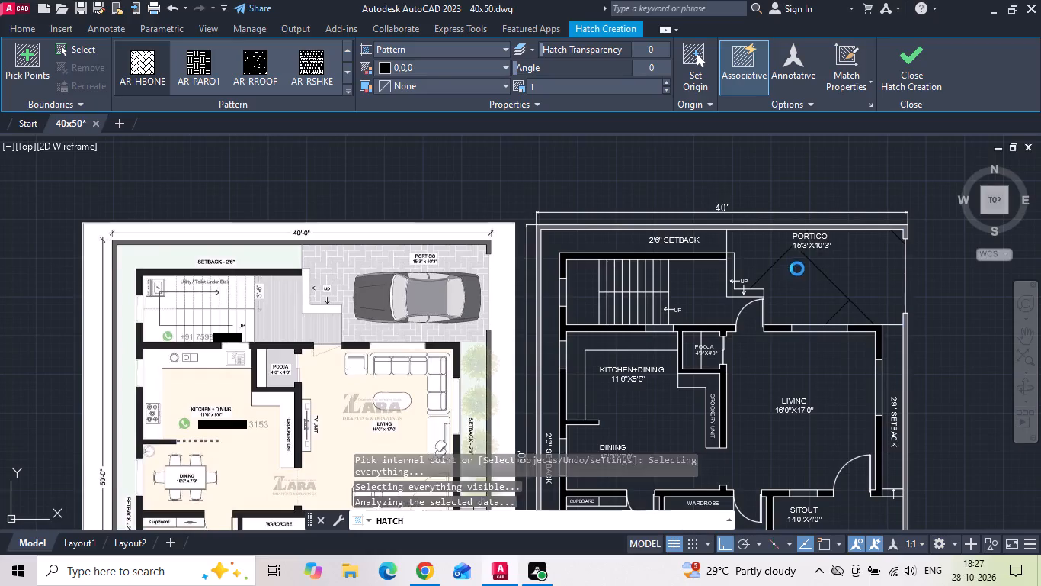
Set the portico hatch's colour to ByLayer and its scale to 0.1.
click(387, 65)
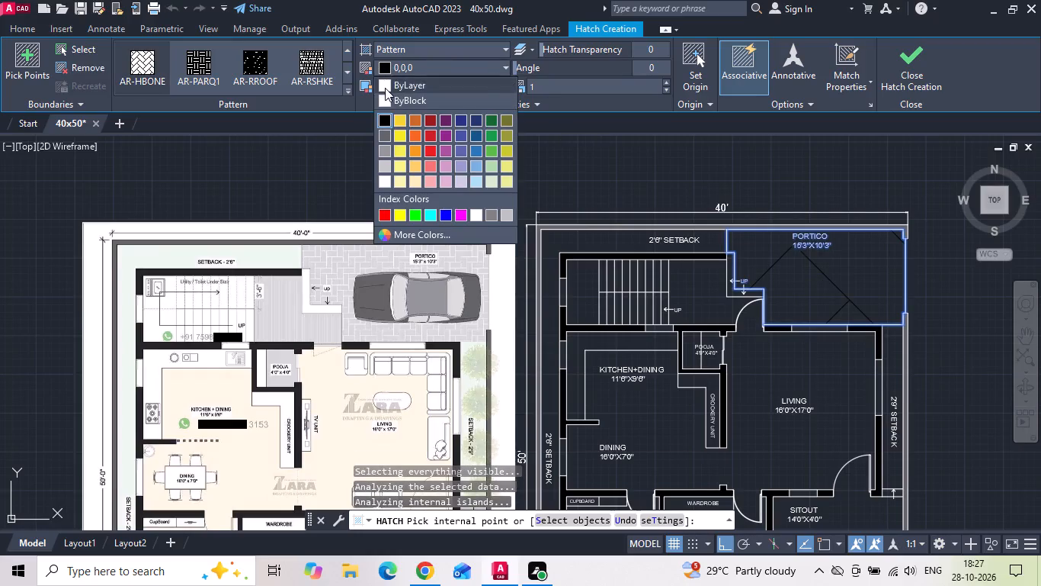
click(385, 88)
click(560, 90)
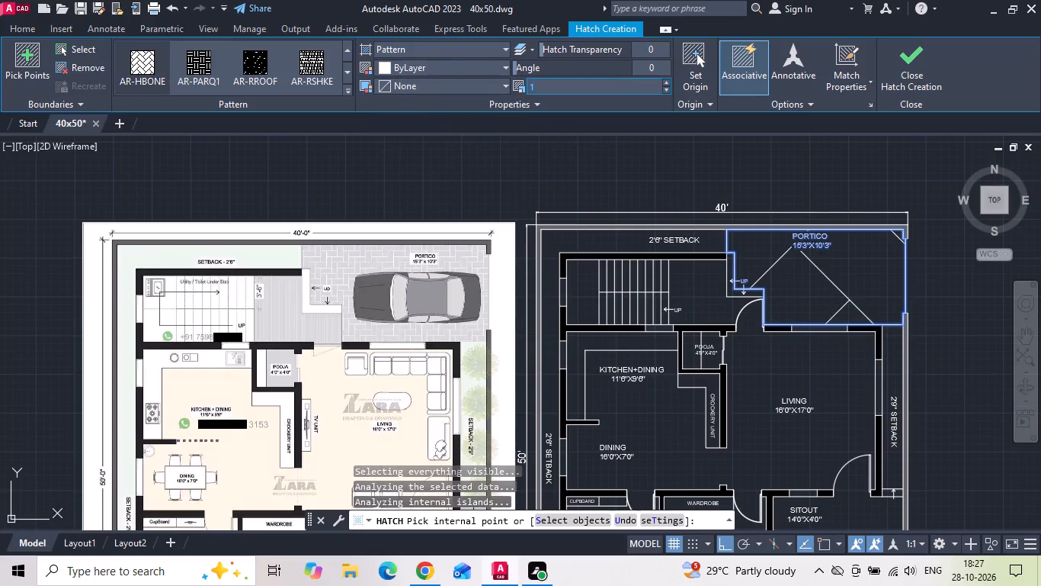
text(.1)
key(Return)
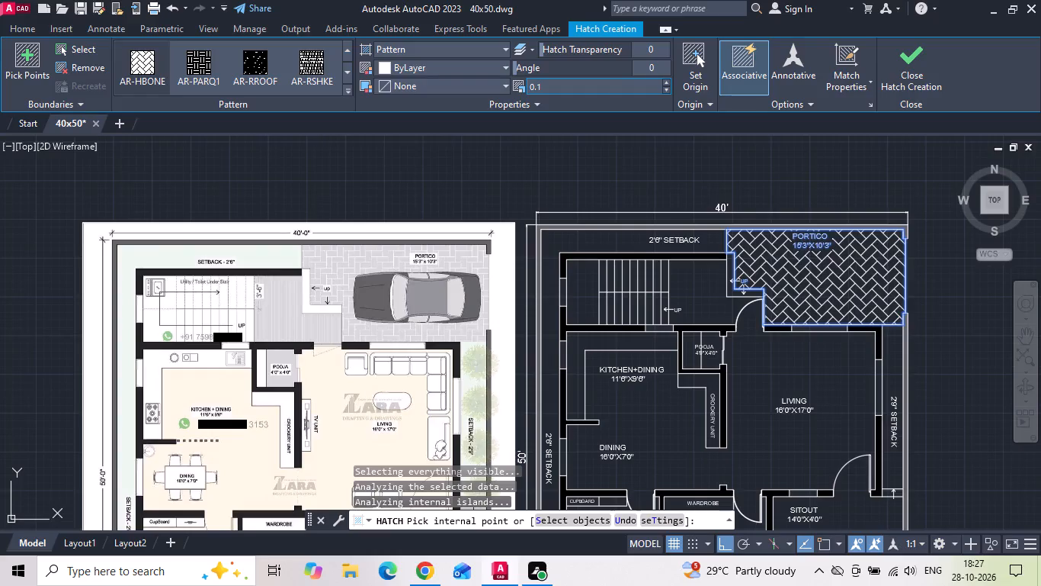
Compare the available hatch patterns with the portico paving in the reference image.
scroll(413, 272, up, 3)
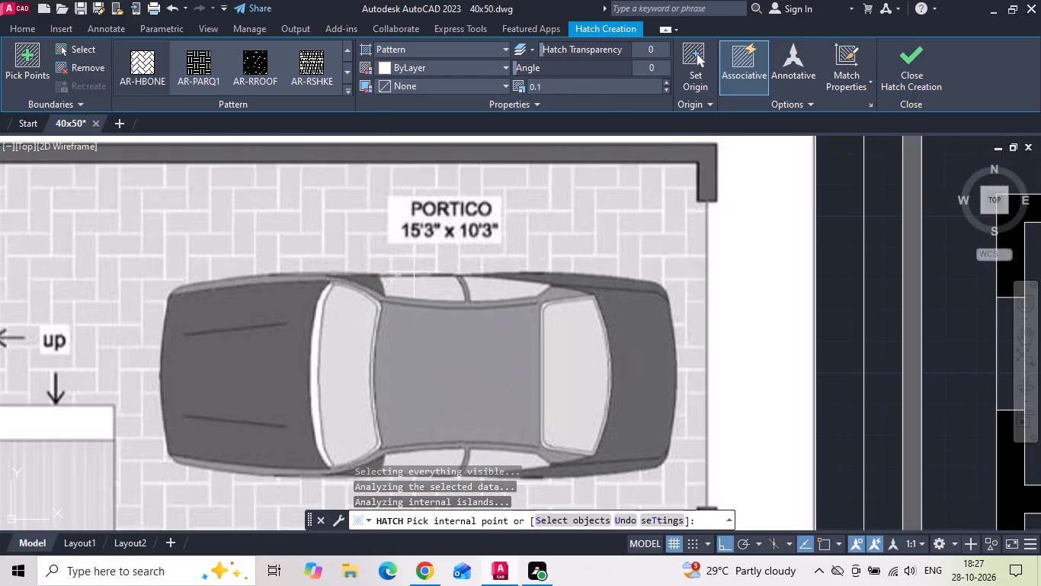
scroll(152, 71, down, 1)
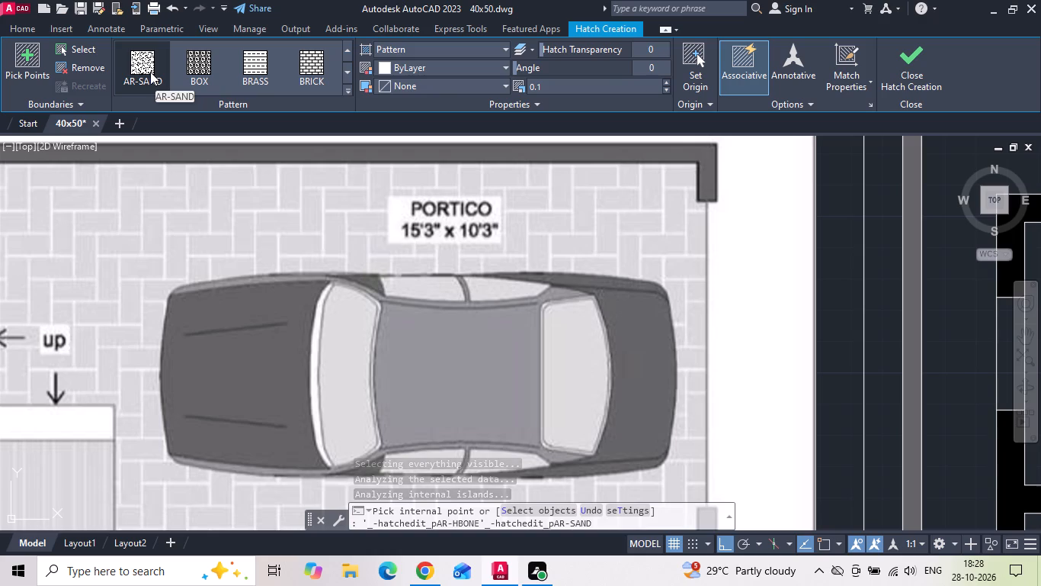
scroll(150, 72, down, 2)
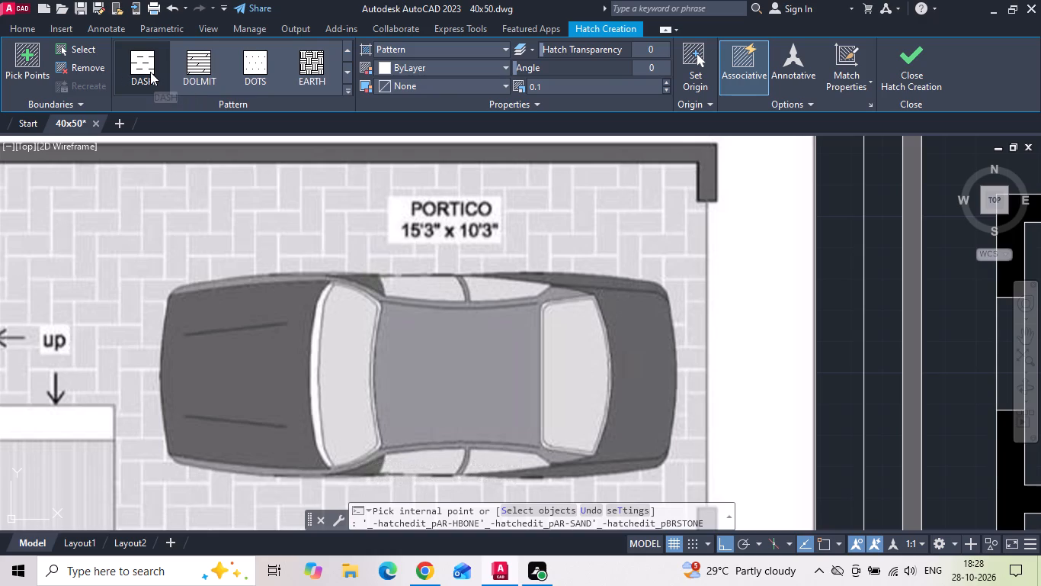
scroll(150, 72, down, 2)
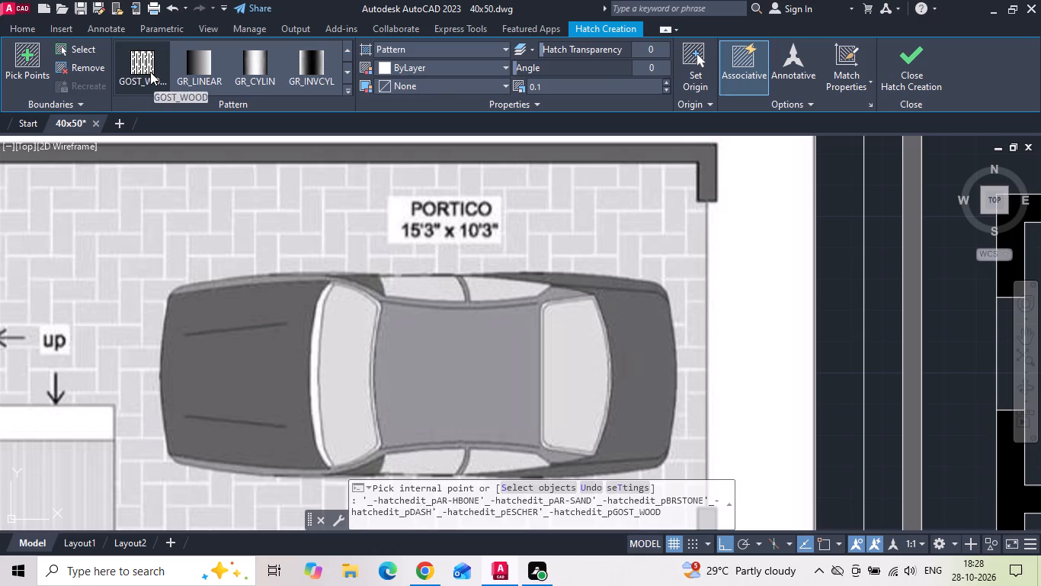
scroll(150, 72, down, 4)
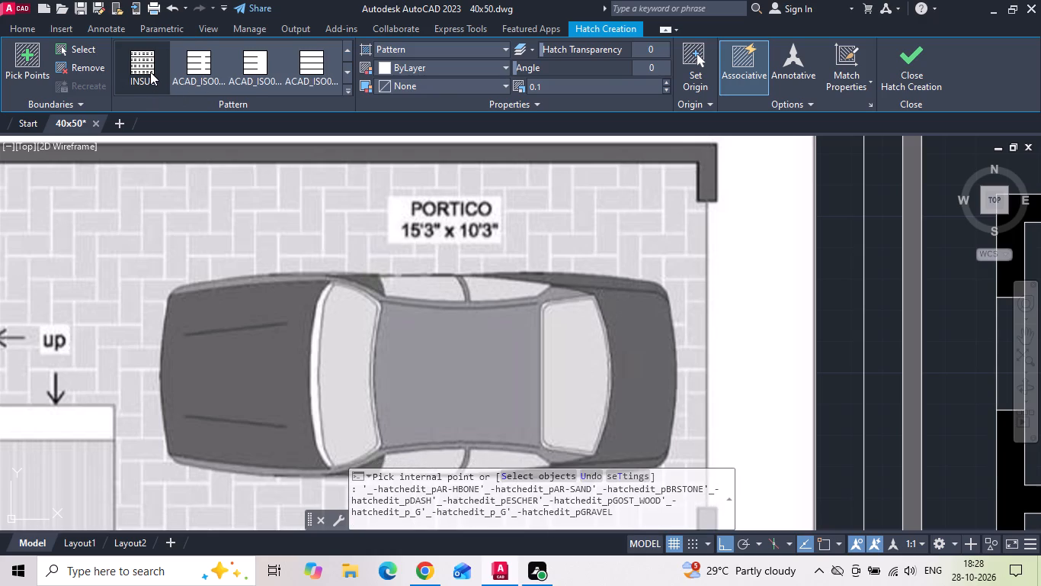
scroll(150, 72, down, 3)
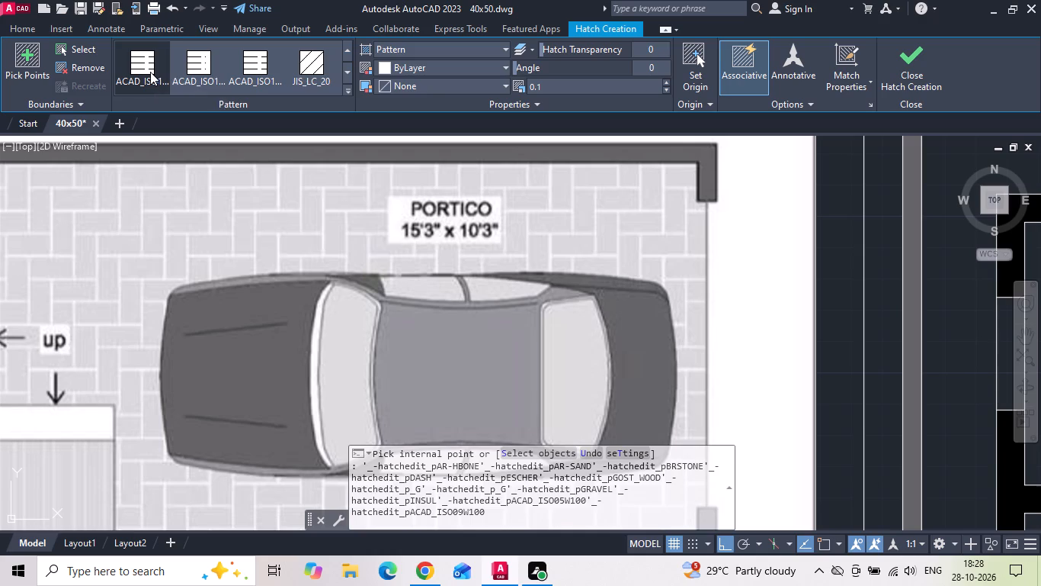
scroll(150, 72, down, 5)
scroll(150, 72, up, 1)
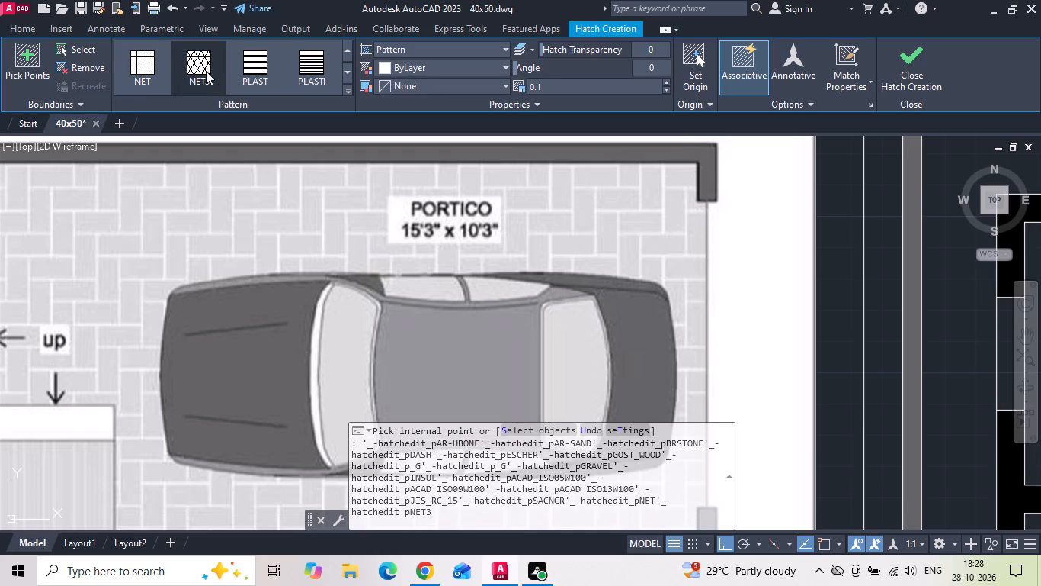
scroll(206, 71, down, 4)
scroll(206, 71, up, 6)
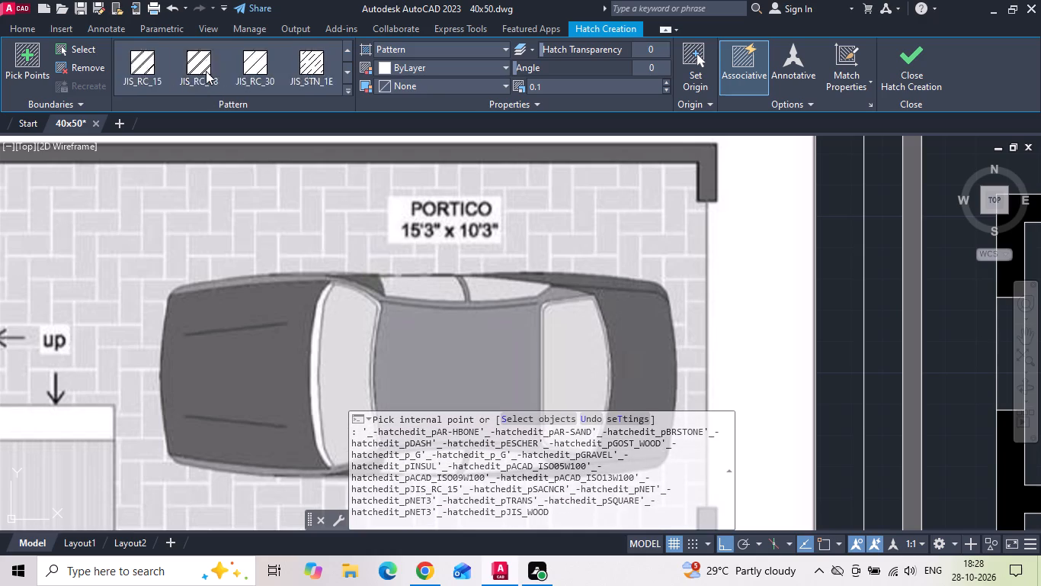
scroll(206, 71, up, 12)
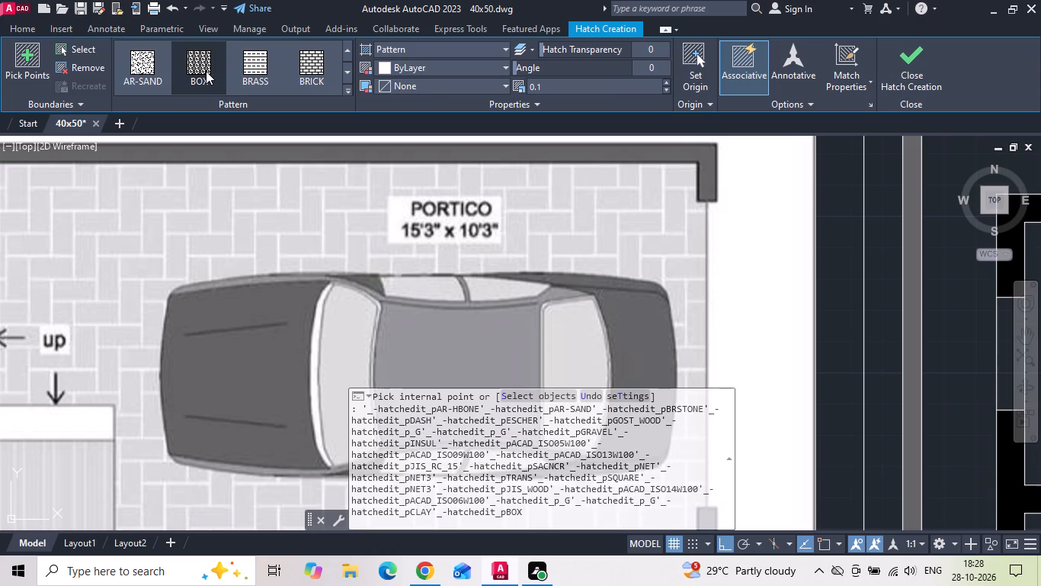
scroll(206, 71, down, 1)
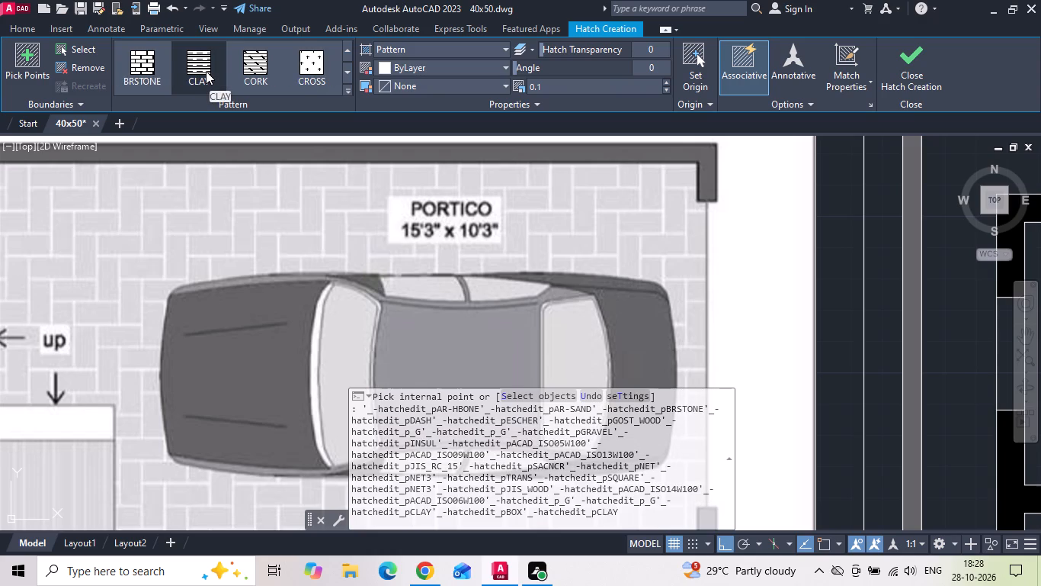
scroll(206, 71, up, 2)
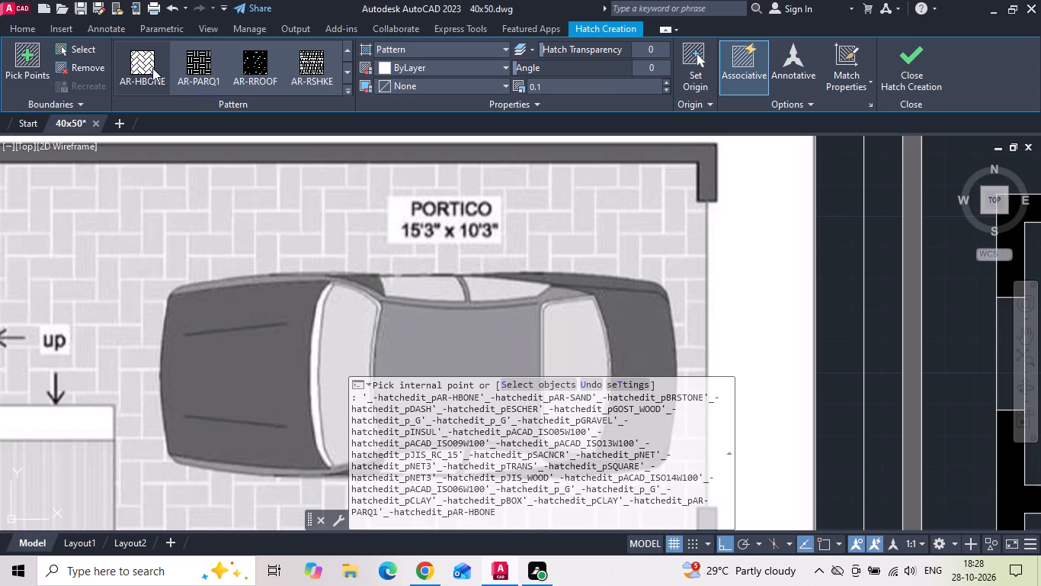
Choose AR-HBONE for the 15'3"X10'3" portico hatch, set its angle to 45, and finish the hatch.
click(152, 68)
scroll(169, 89, down, 3)
middle_drag(696, 197, 375, 189)
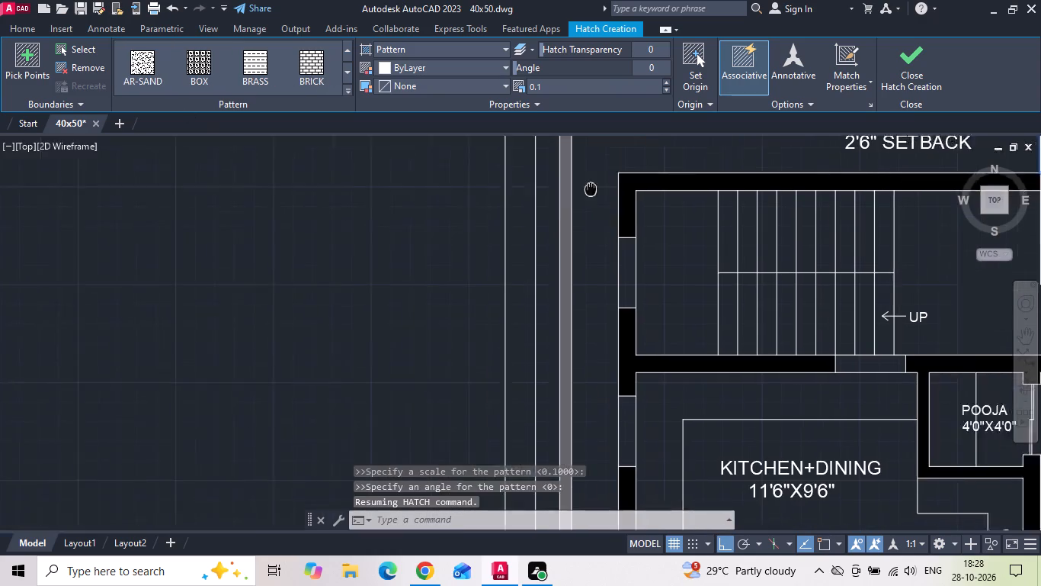
middle_drag(375, 189, 307, 185)
scroll(307, 185, down, 1)
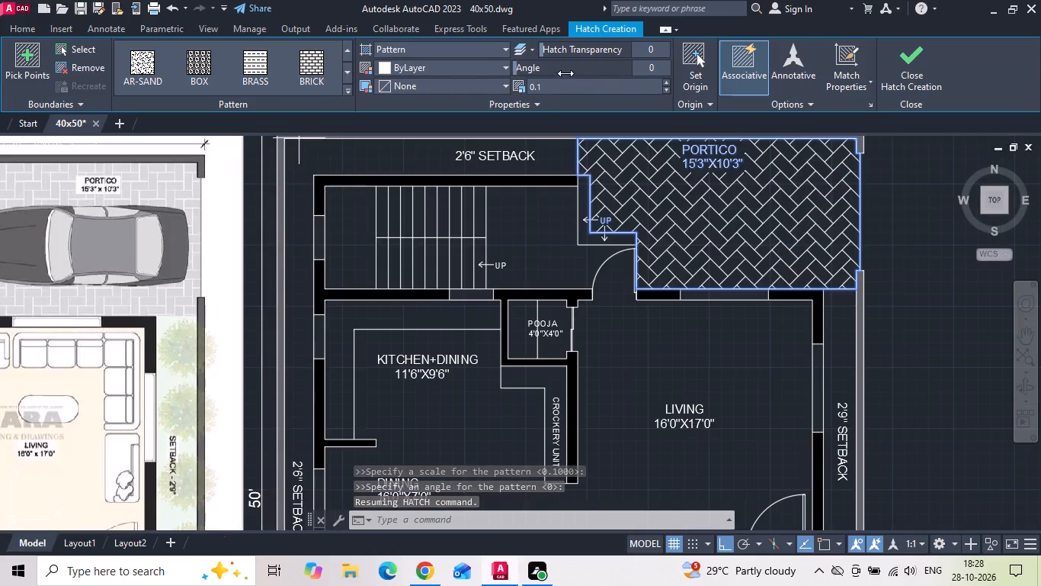
click(641, 68)
text(45)
key(Return)
scroll(751, 188, down, 2)
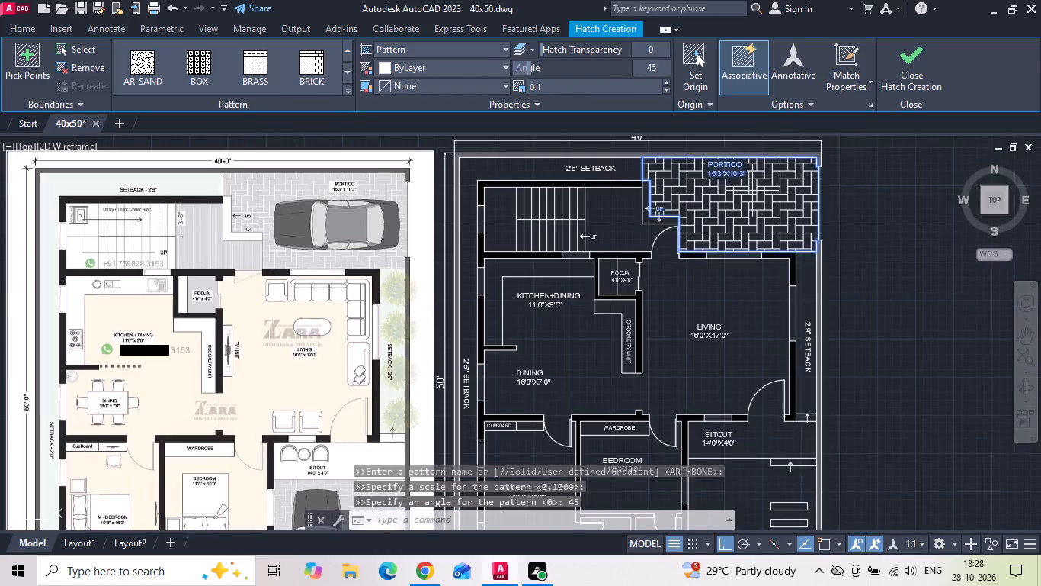
key(space)
Hatch the 14'0"X16'3" portico below the sitout with AR-HBONE at scale 0.1 and angle 45, around the three stepping slabs.
middle_drag(585, 350, 558, 221)
scroll(308, 435, up, 2)
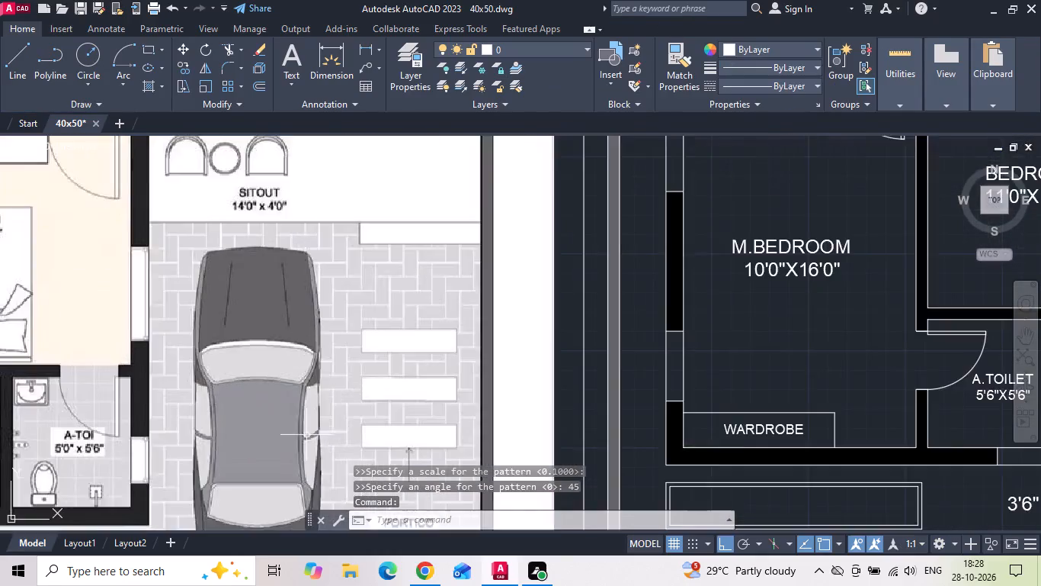
scroll(266, 291, down, 2)
key(space)
click(693, 299)
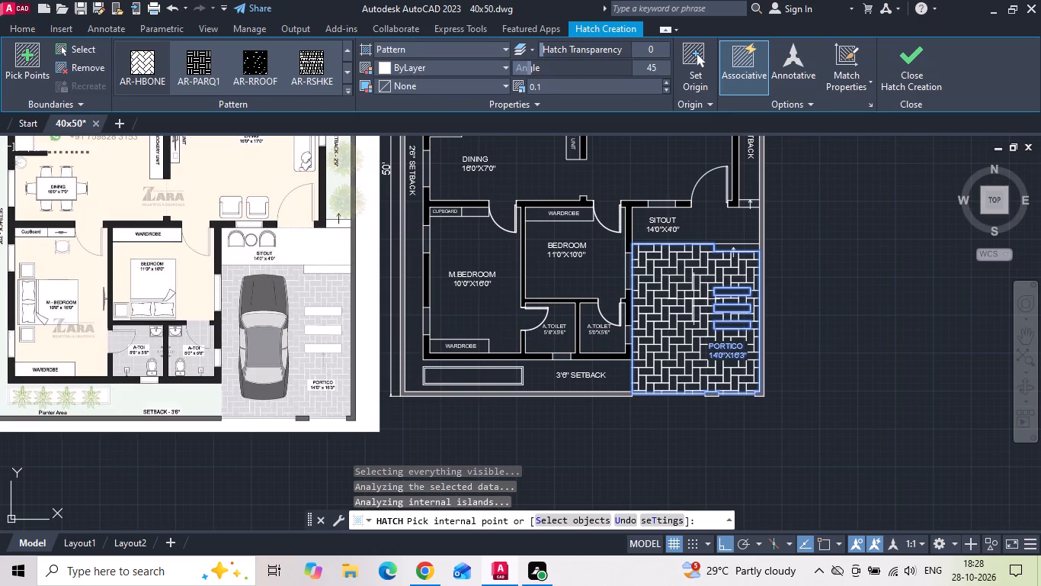
key(Escape)
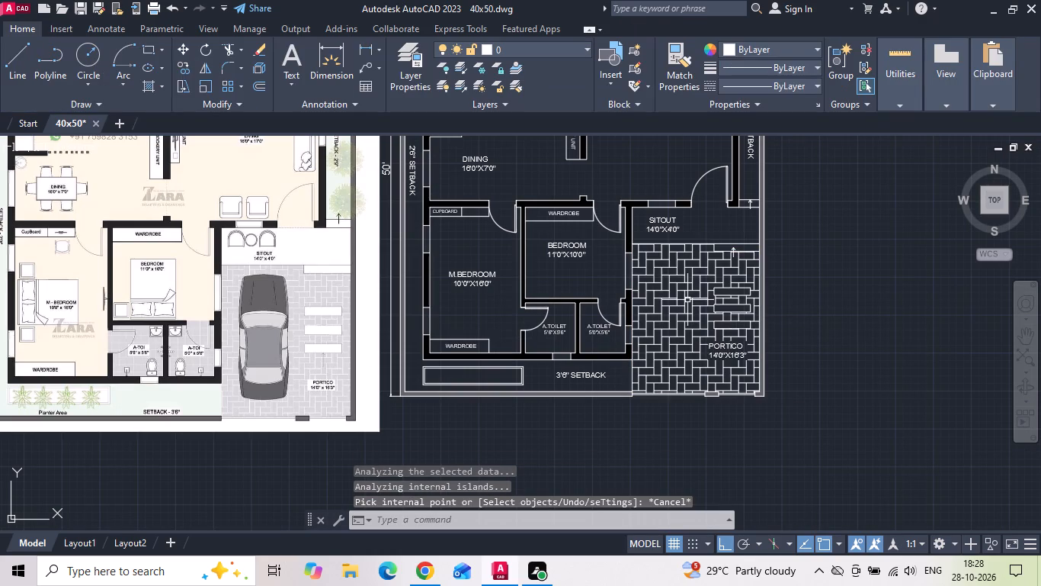
Save the 40x50 drawing.
key(ctrl+s)
Copy the whole floor plan horizontally to the opposite side of the reference image.
scroll(687, 300, down, 2)
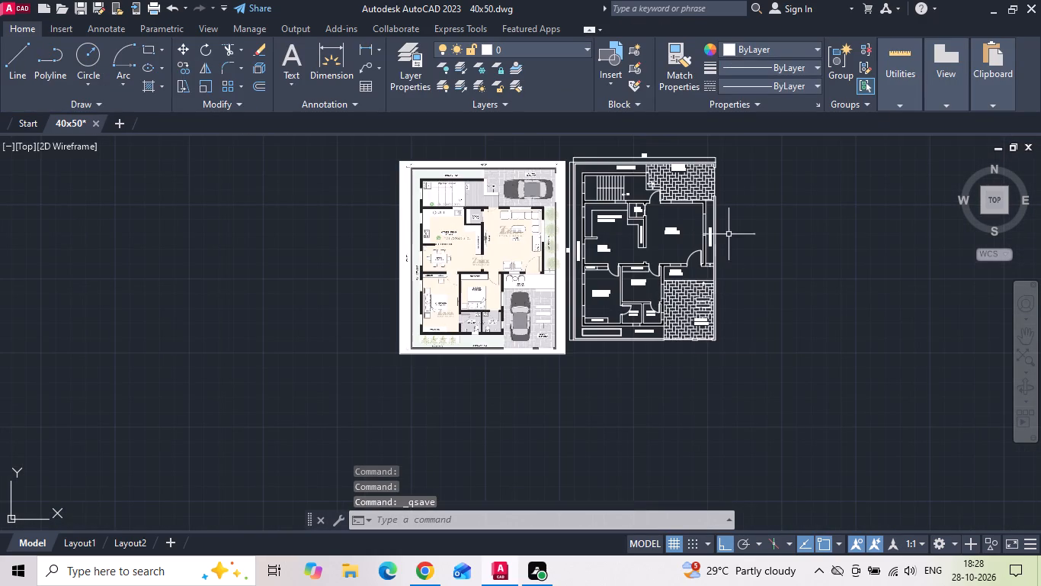
drag(732, 149, 727, 175)
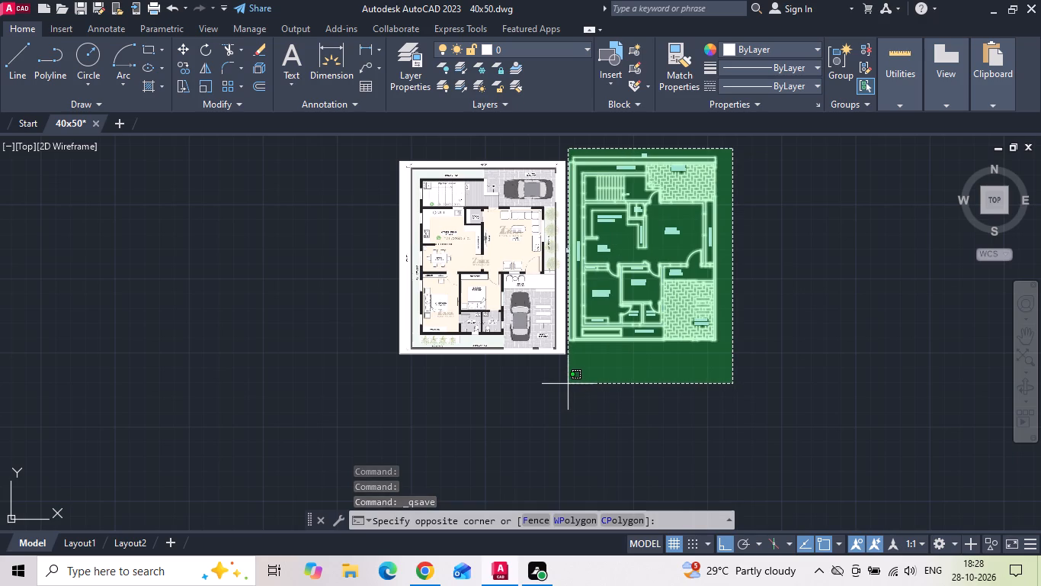
click(568, 384)
right_click(748, 279)
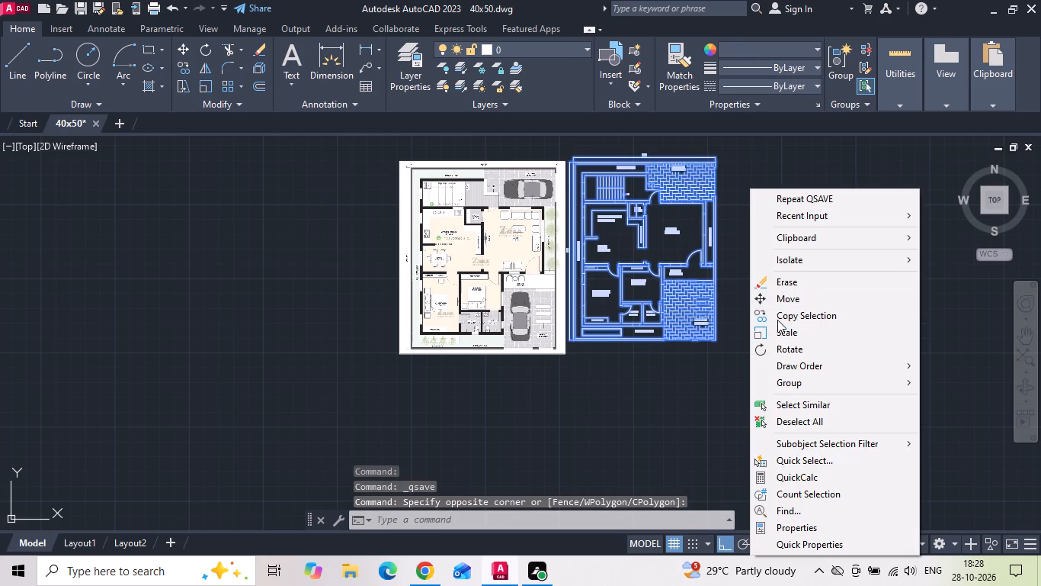
click(777, 320)
drag(738, 401, 690, 410)
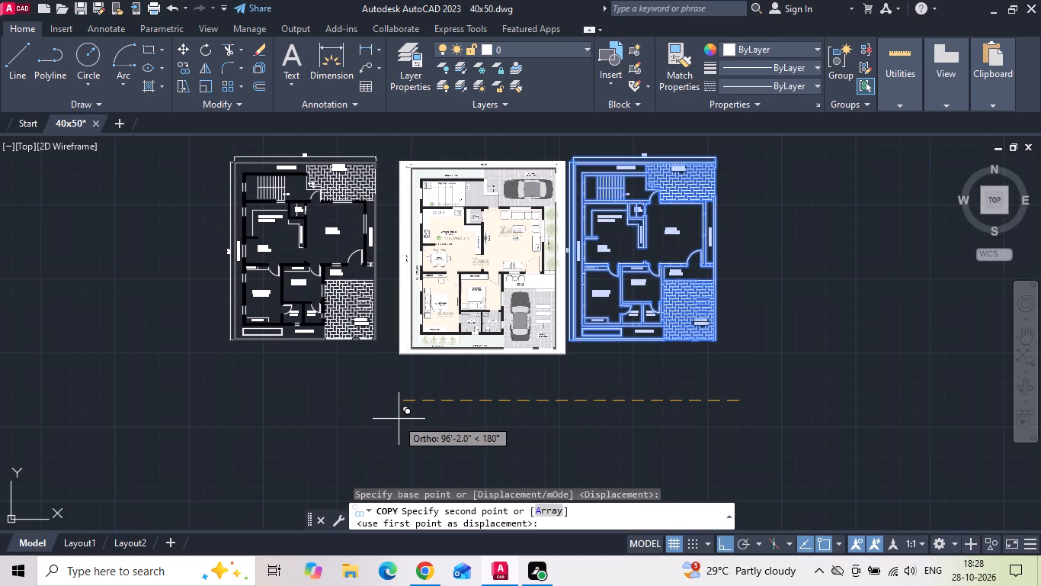
click(406, 422)
key(Escape)
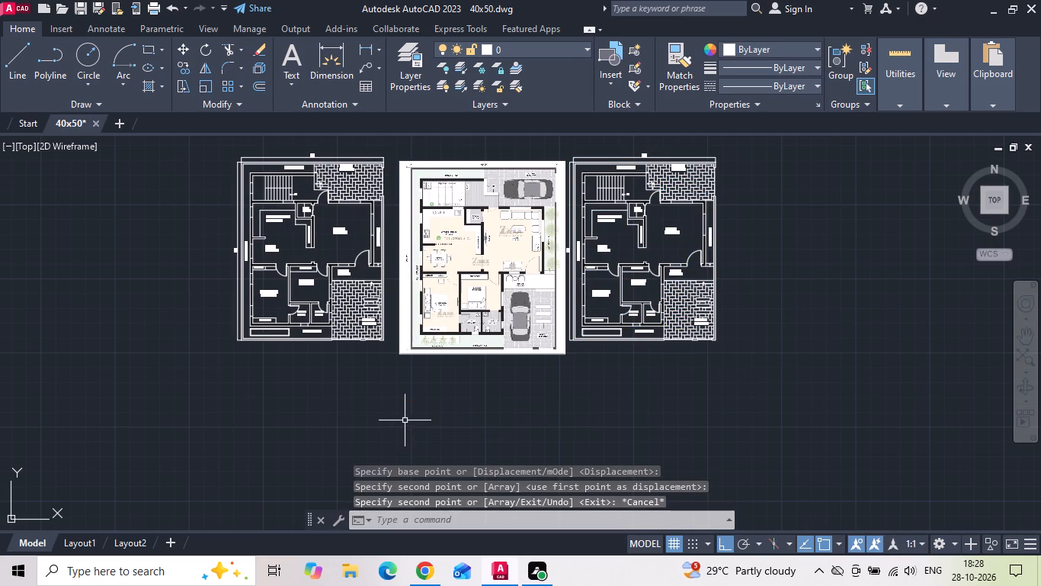
Save the 40x50 drawing with the copied plan.
key(ctrl+s)
key(ctrl+s)
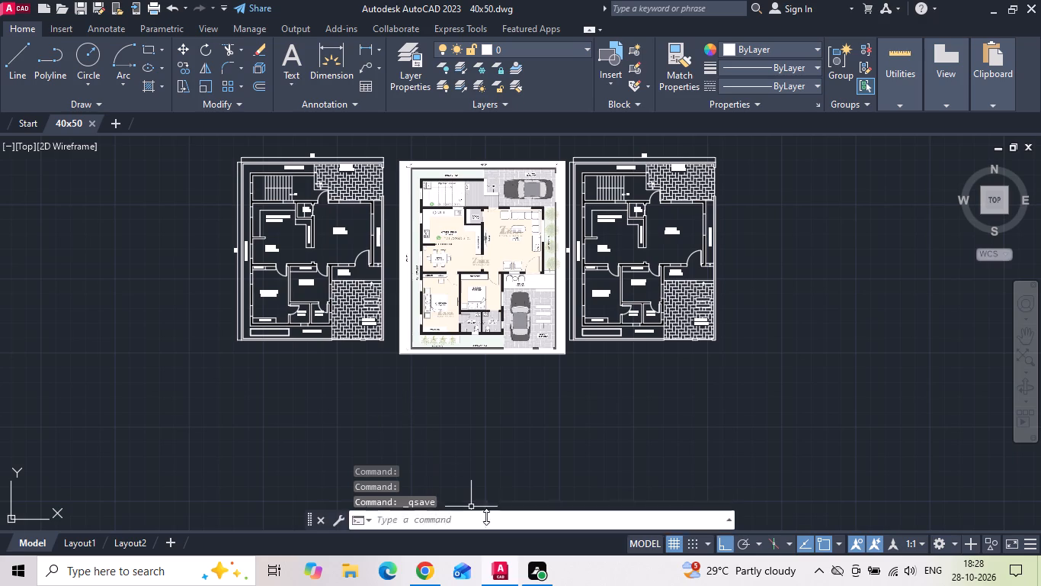
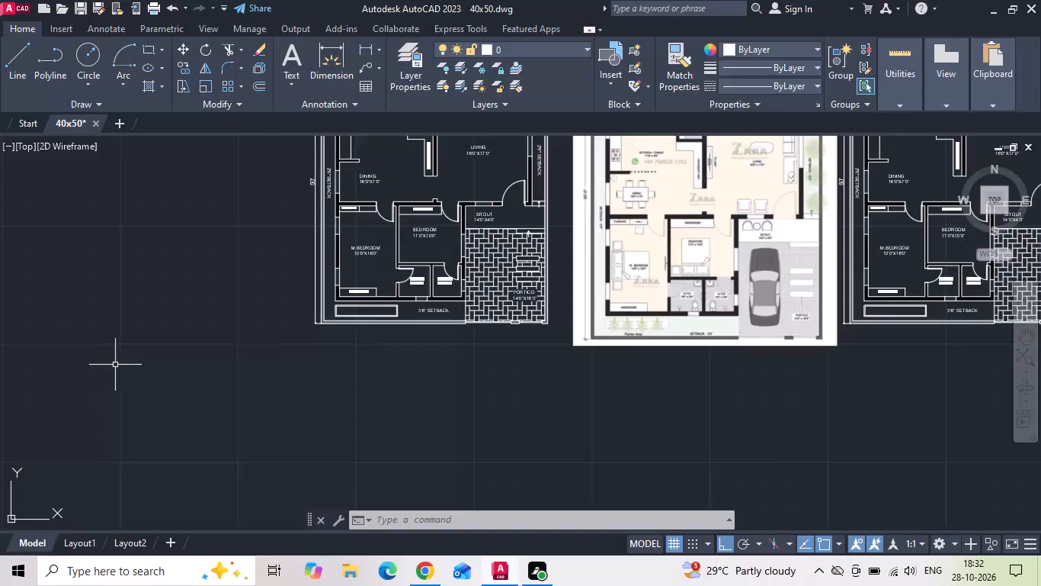
Save the 40x50 drawing.
scroll(123, 371, down, 1)
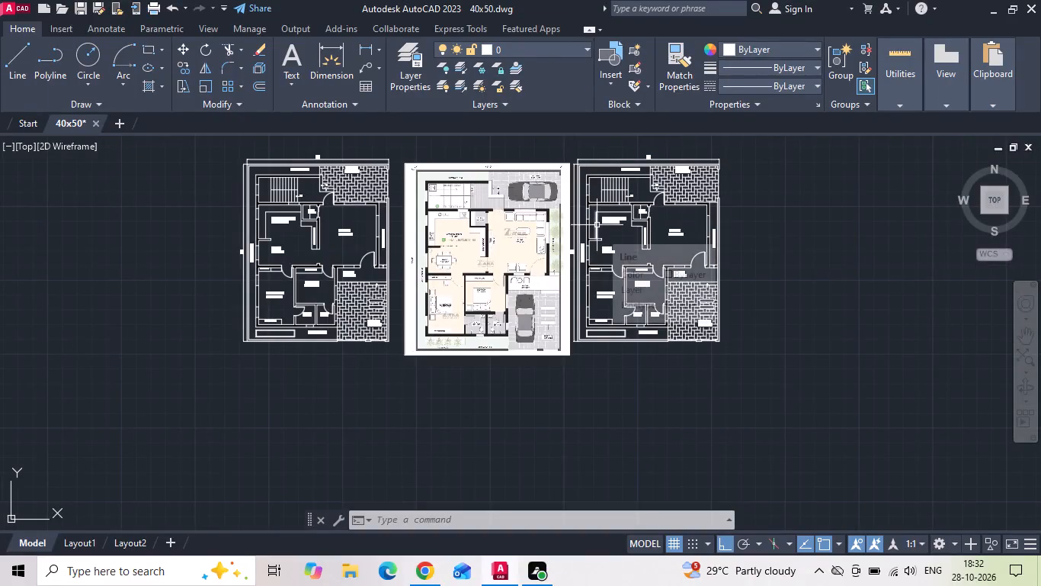
key(ctrl+s)
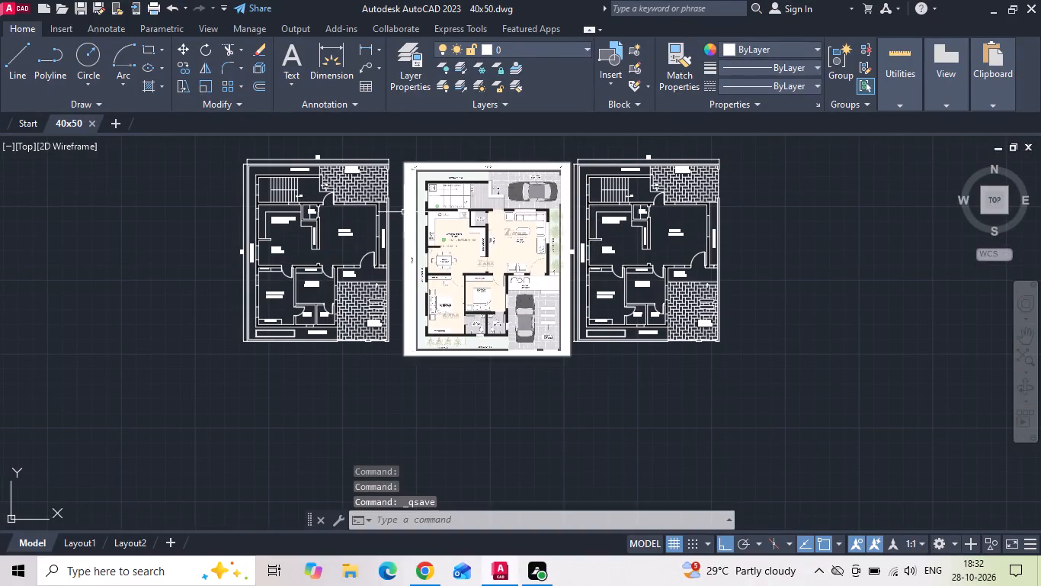
scroll(222, 185, up, 2)
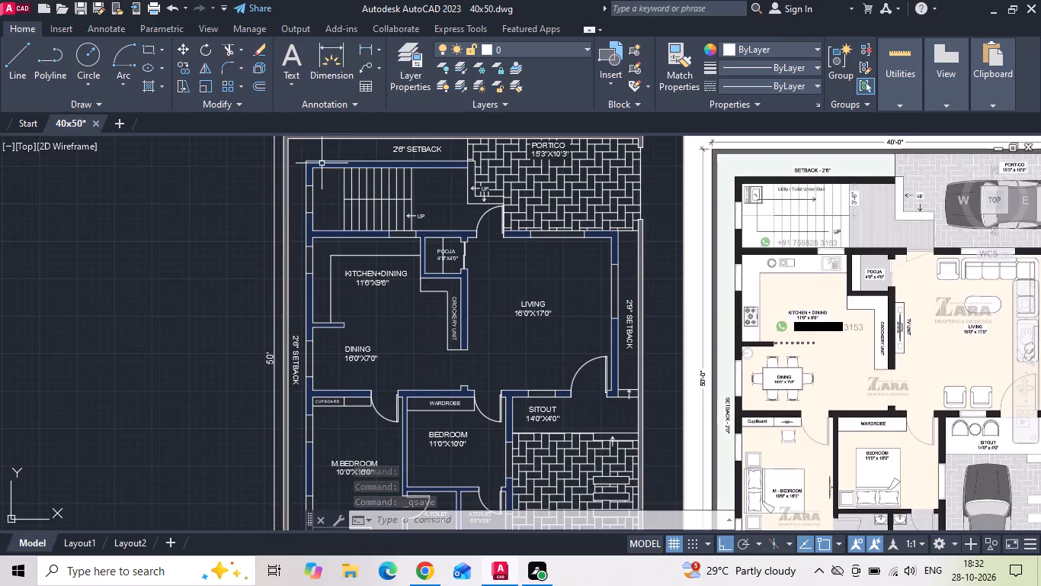
key(ctrl+s)
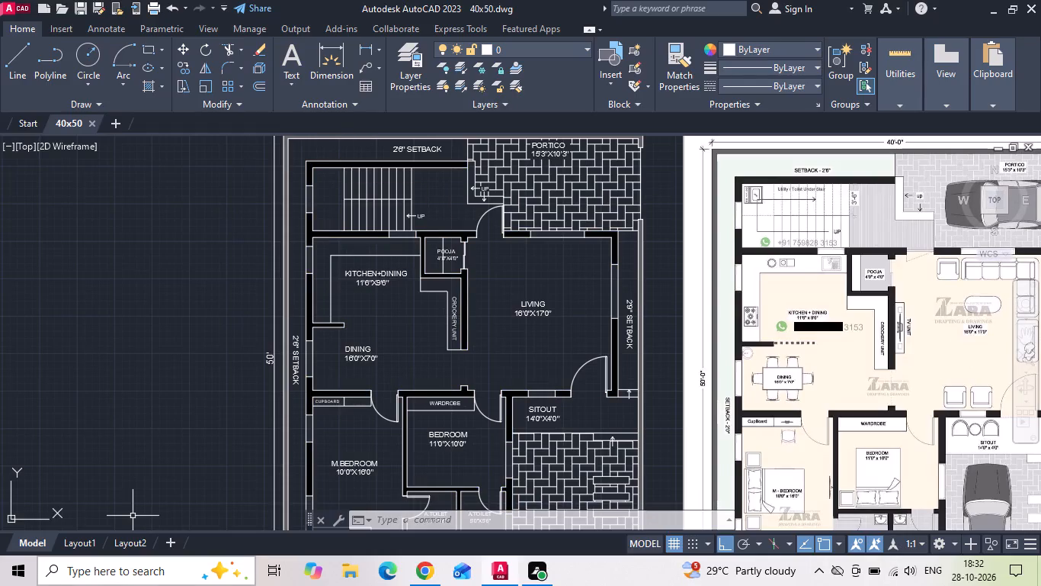
click(101, 565)
text(fu)
text(rni)
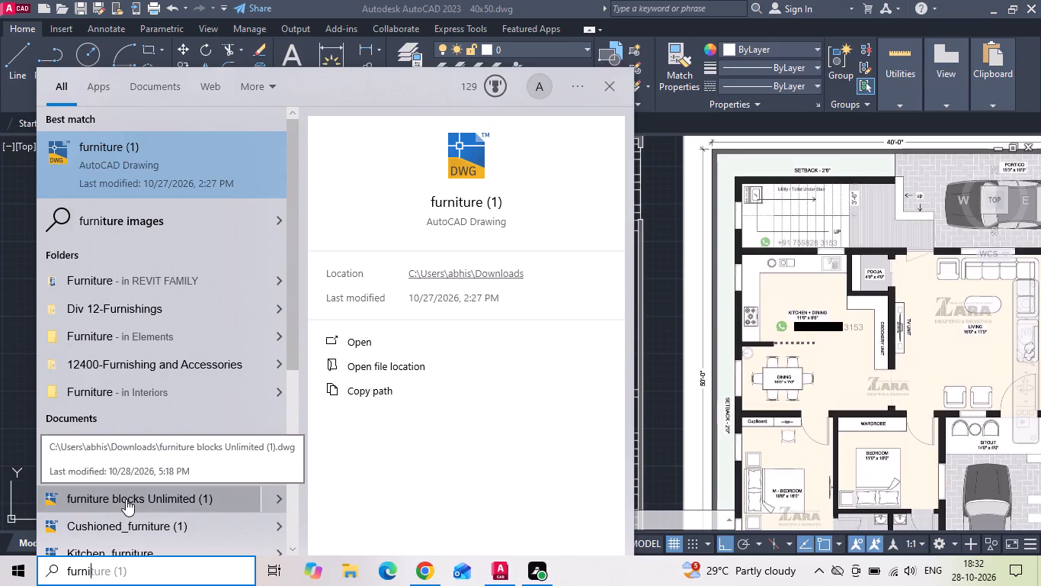
double_click(126, 499)
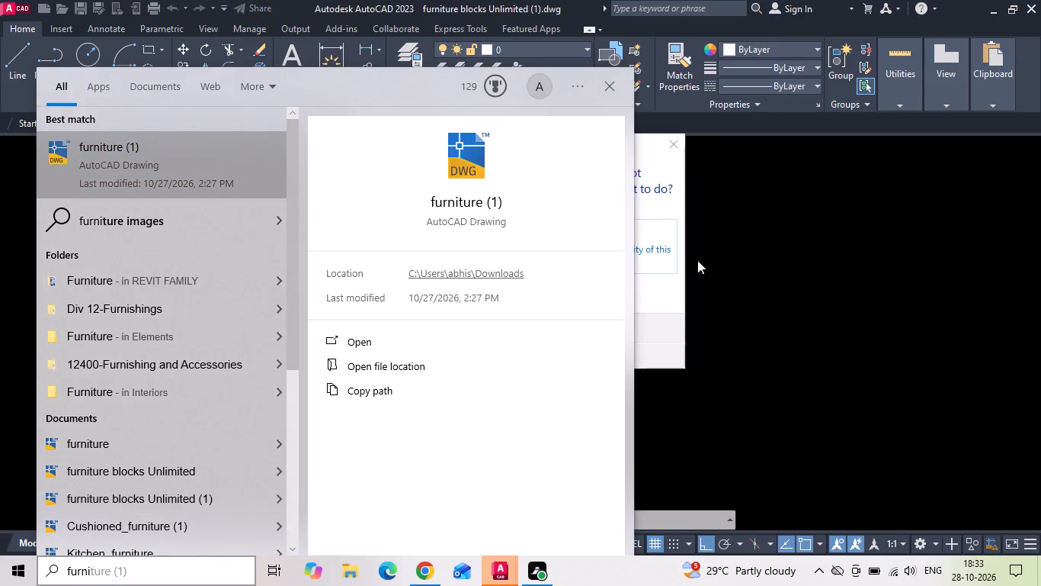
click(671, 233)
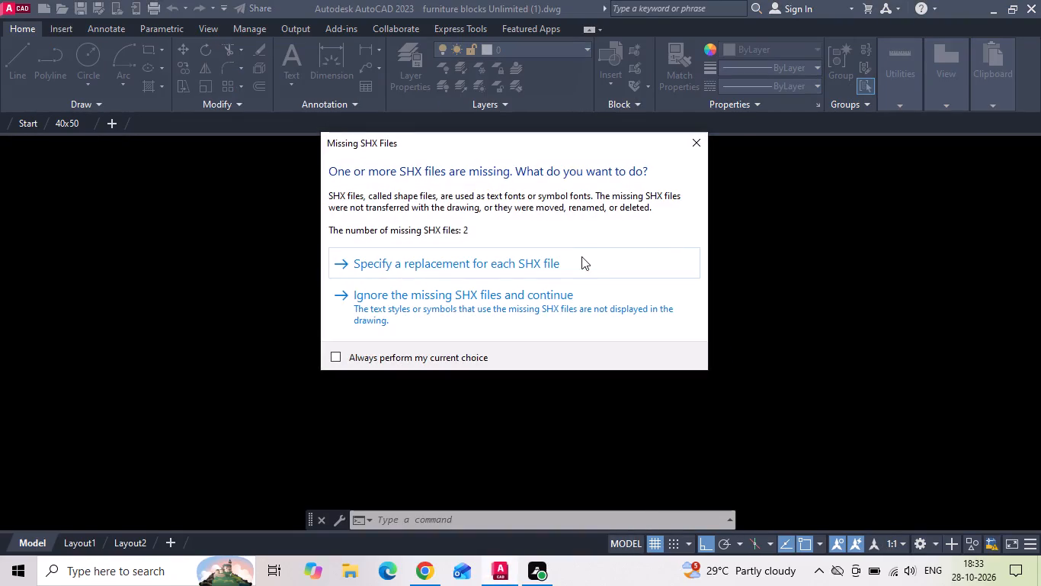
click(572, 261)
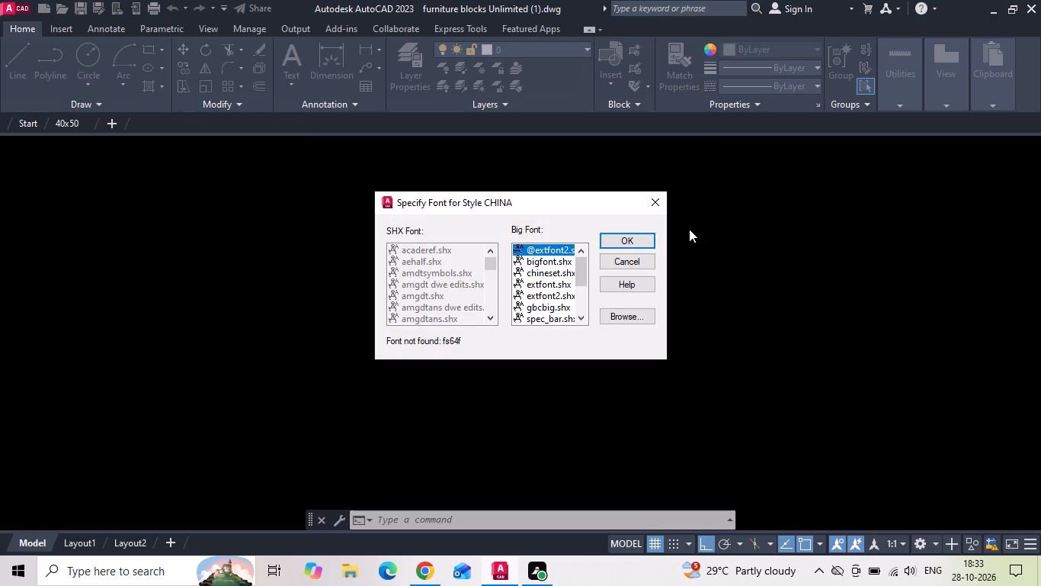
click(643, 241)
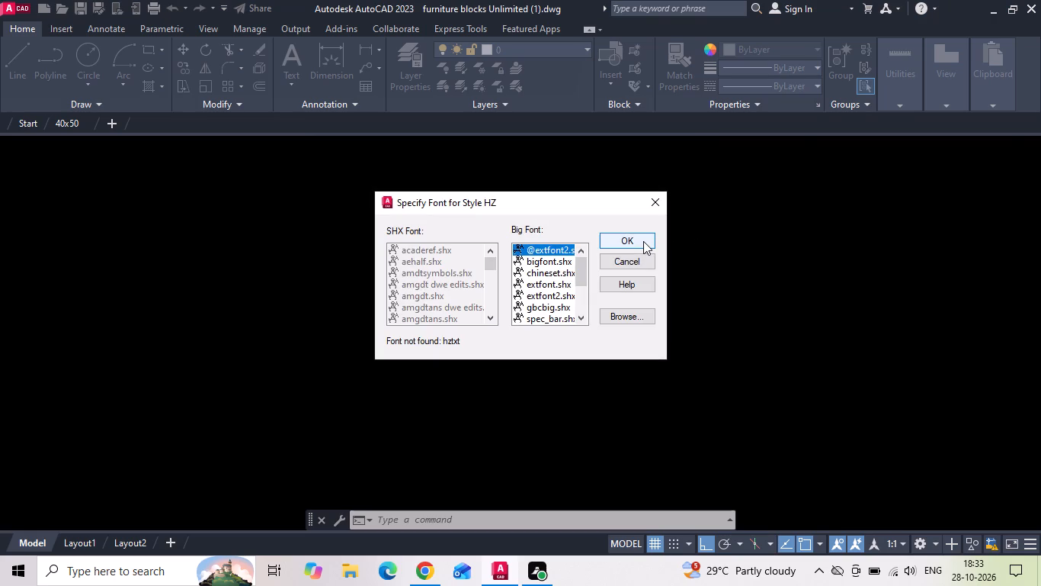
click(643, 241)
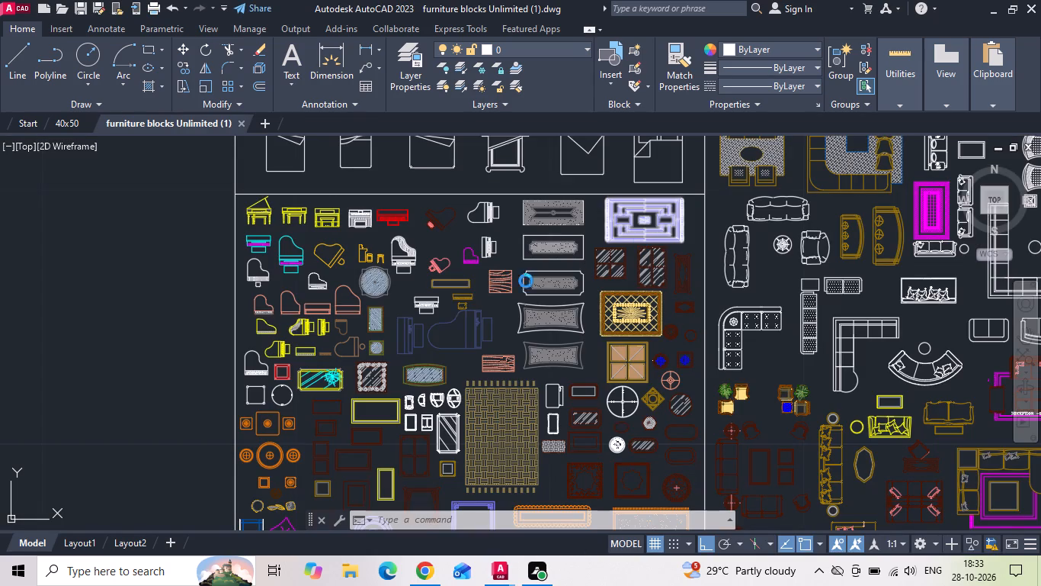
Check the dining set in the reference plan and look through the furniture library's dining tables for a matching six-seater.
scroll(371, 323, down, 3)
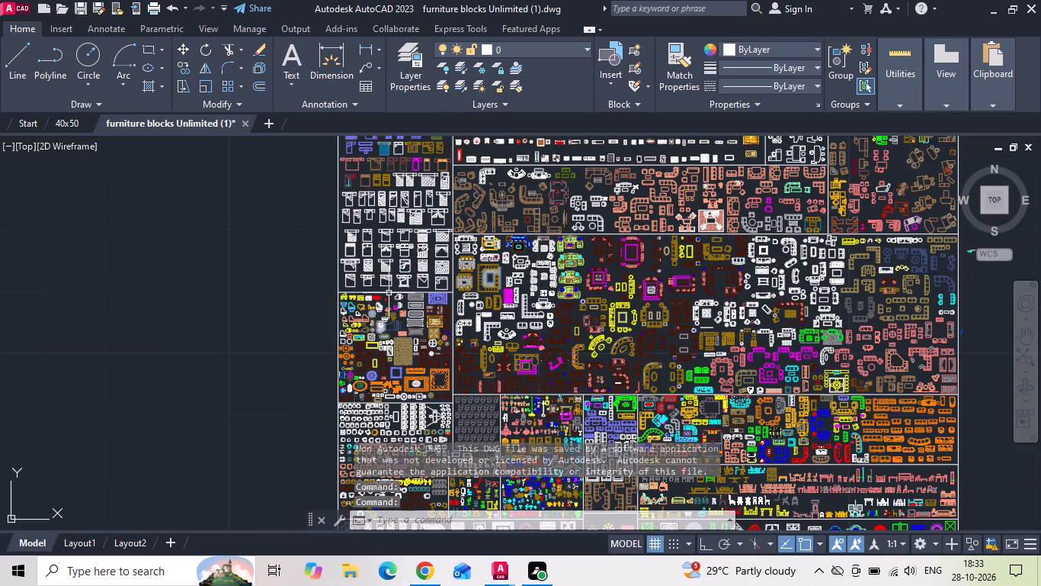
scroll(412, 204, up, 2)
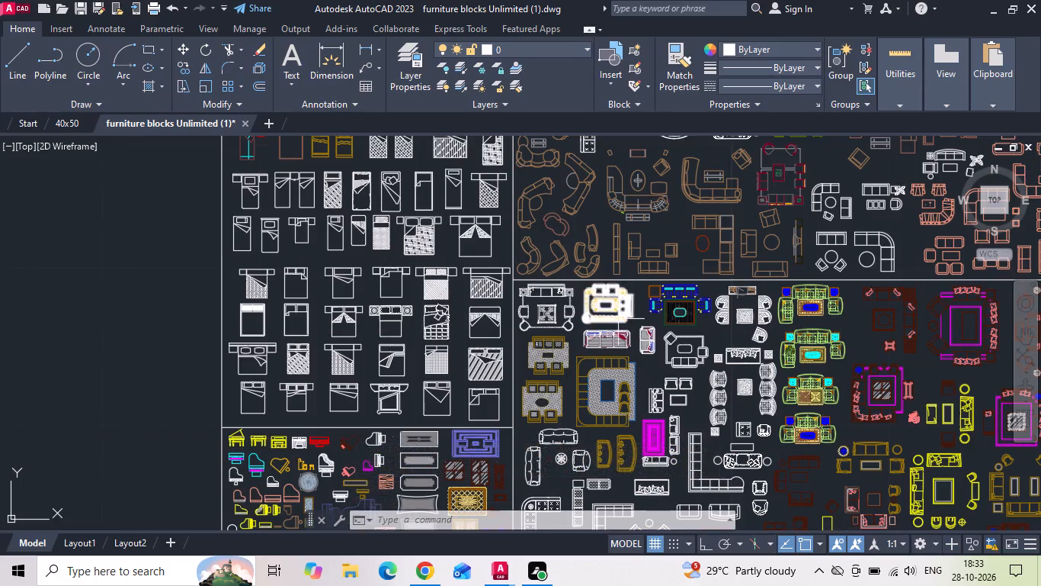
click(59, 128)
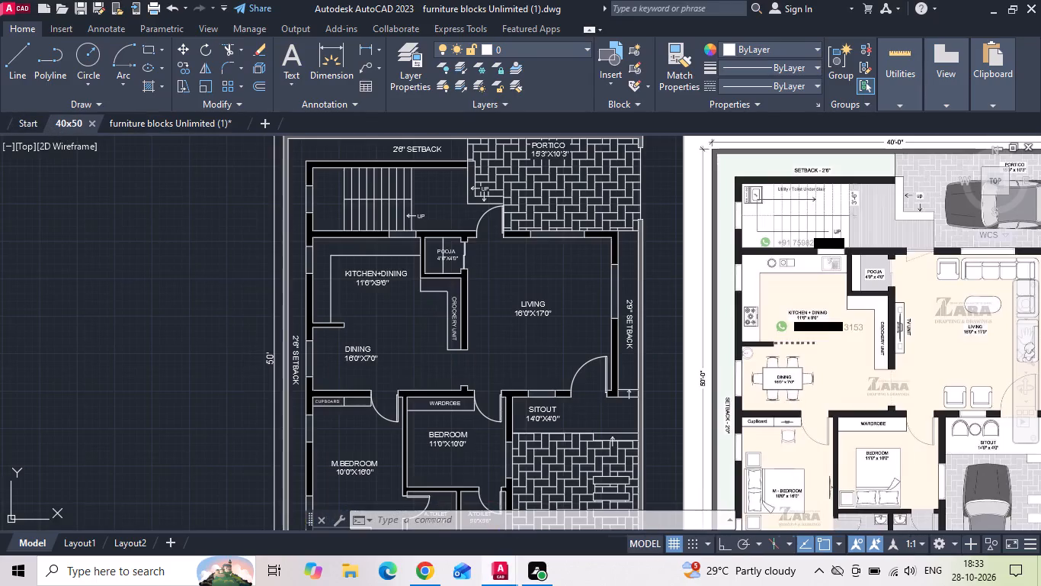
scroll(856, 375, up, 2)
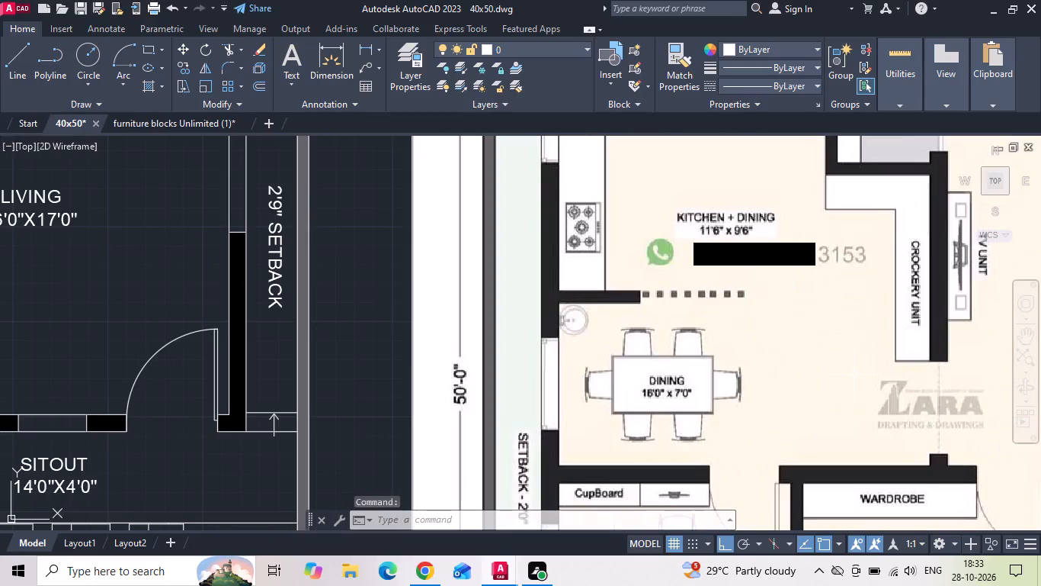
click(166, 126)
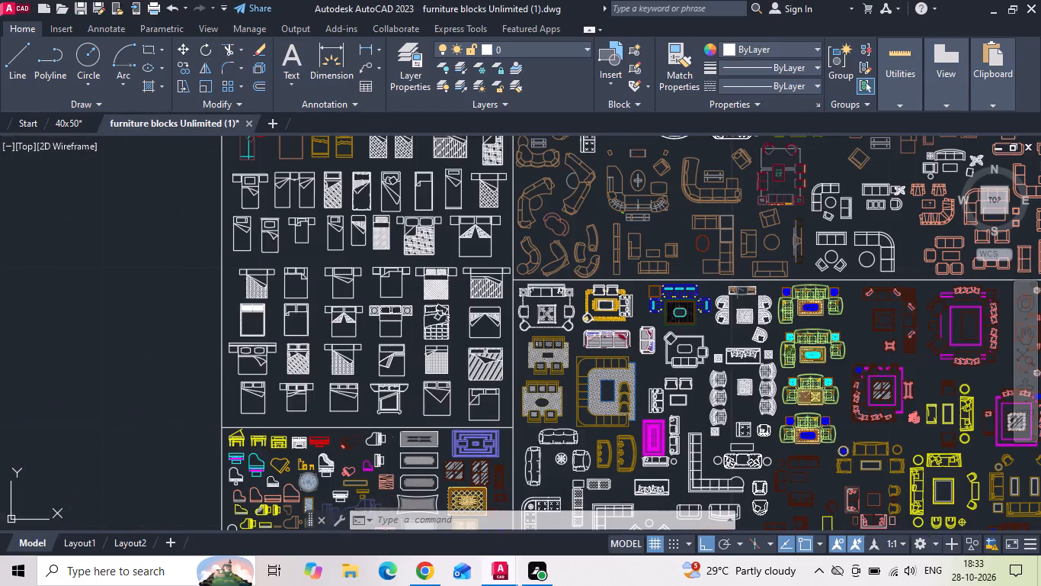
scroll(436, 336, down, 2)
middle_drag(443, 280, 417, 428)
middle_drag(488, 217, 480, 425)
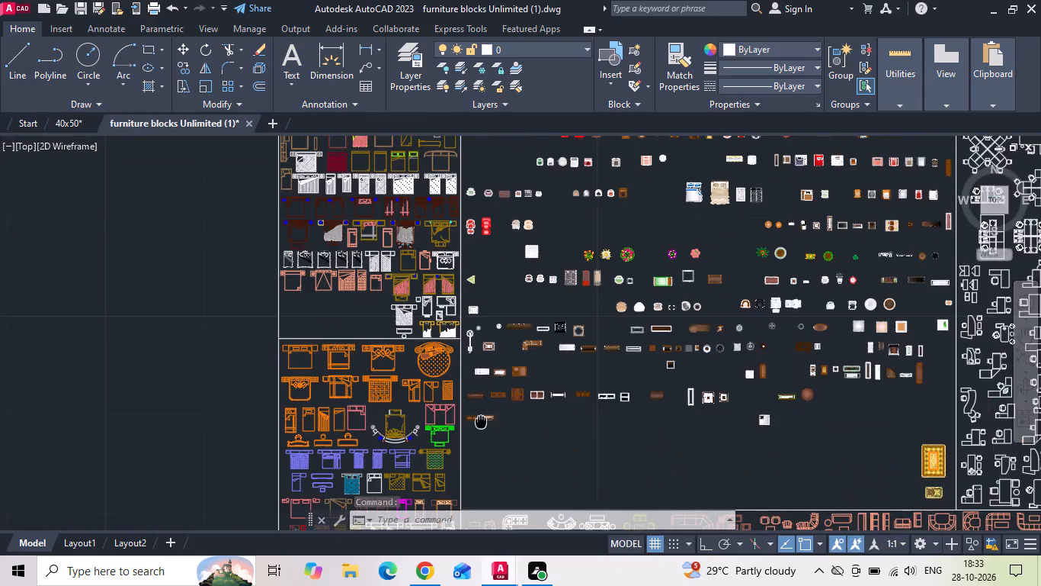
middle_drag(559, 109, 530, 242)
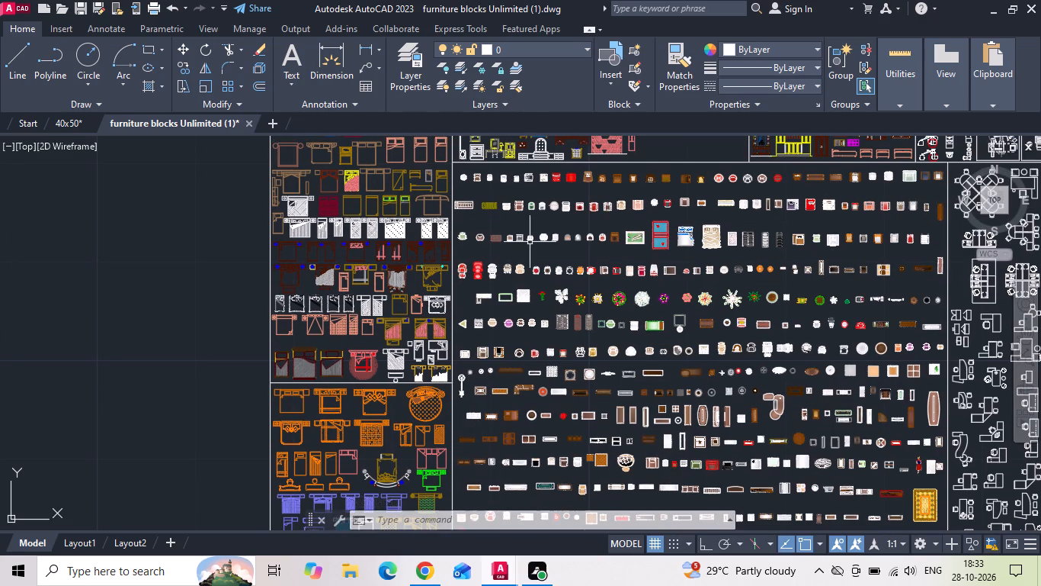
scroll(525, 263, down, 3)
middle_drag(525, 274, 514, 420)
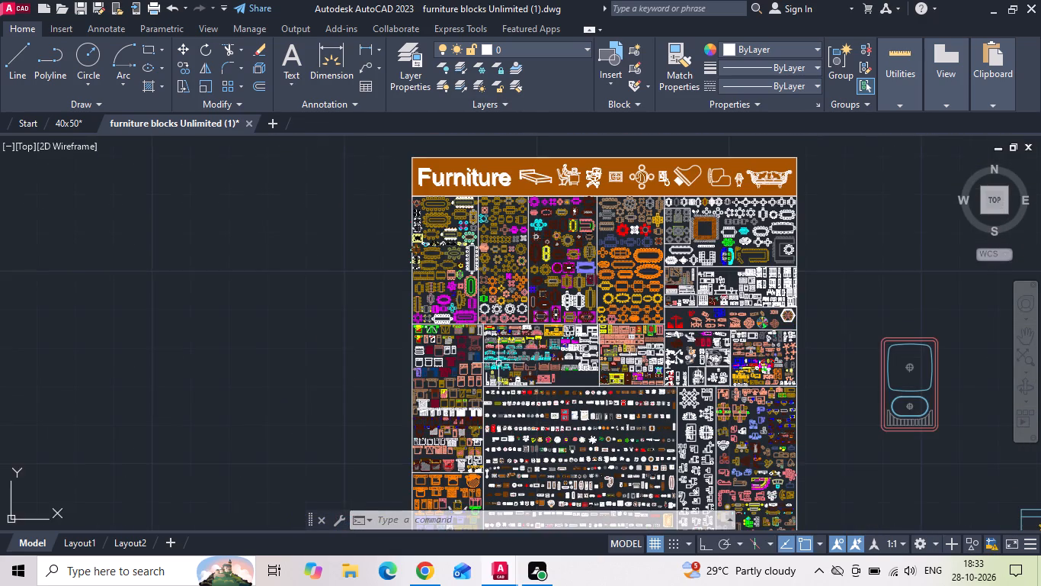
scroll(488, 292, up, 3)
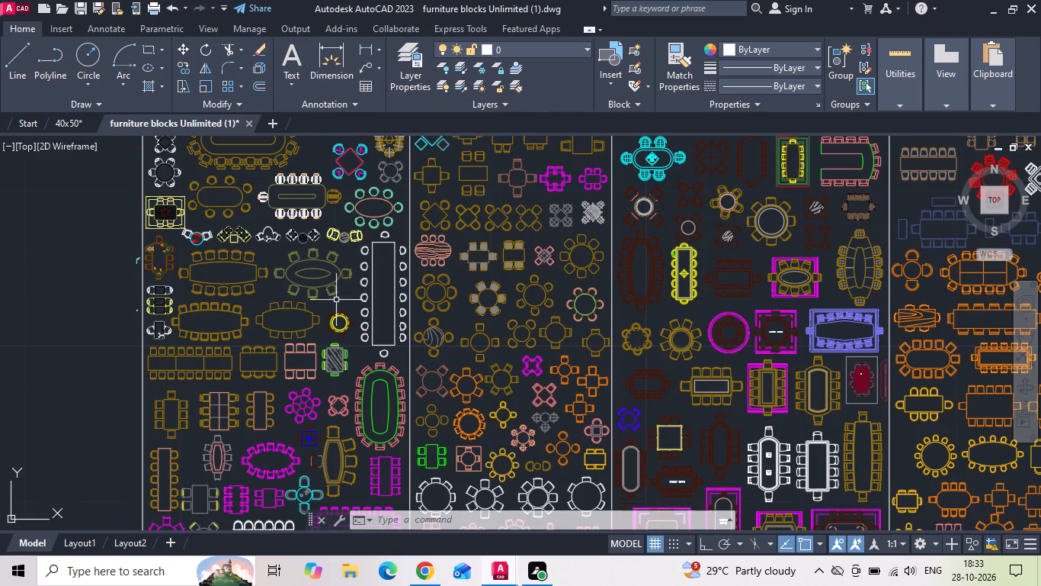
scroll(177, 431, up, 1)
middle_drag(211, 244, 195, 404)
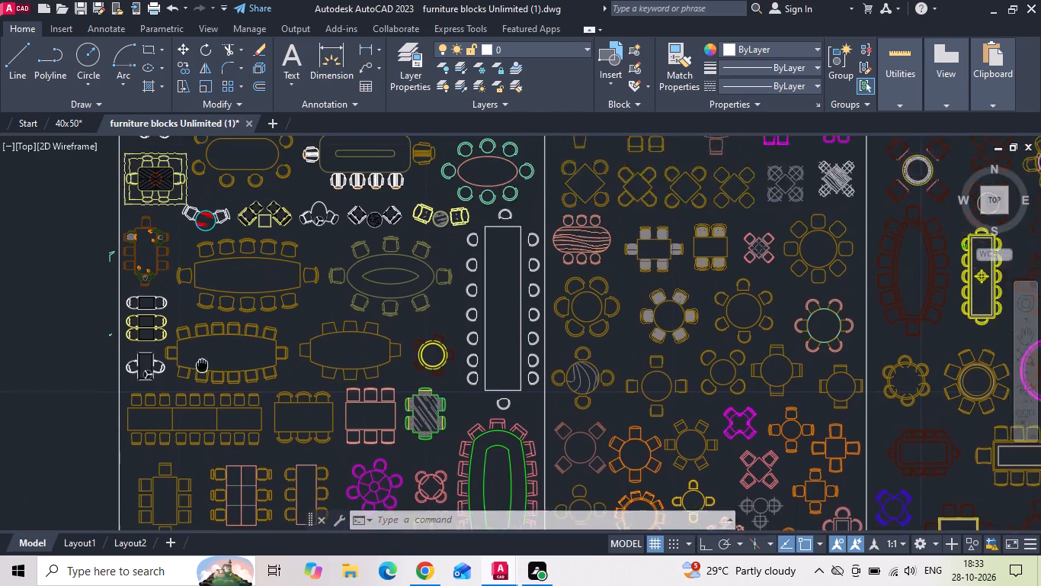
middle_drag(195, 404, 194, 426)
middle_drag(162, 322, 157, 394)
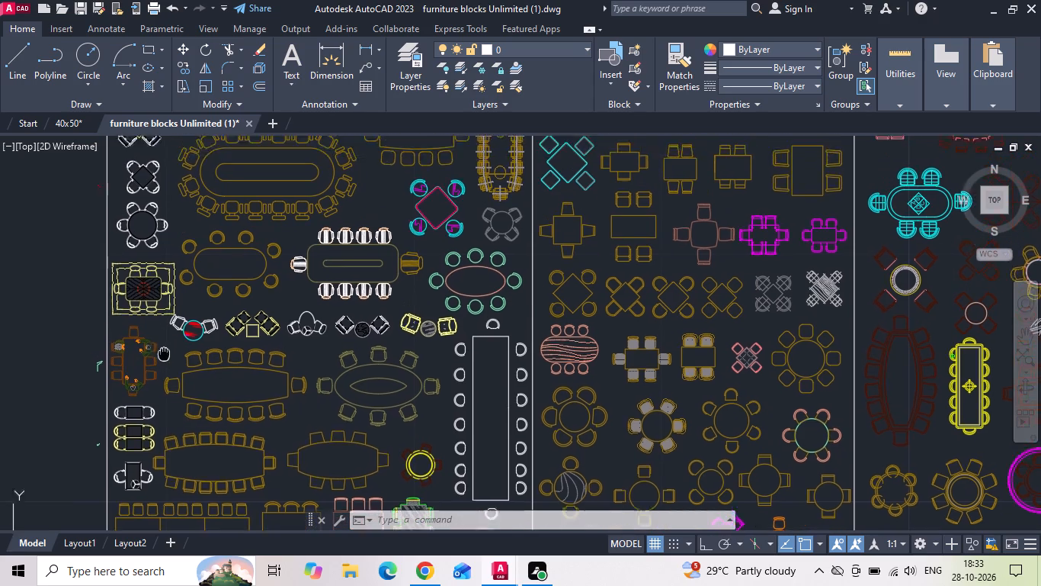
middle_drag(157, 394, 154, 456)
middle_drag(232, 197, 237, 326)
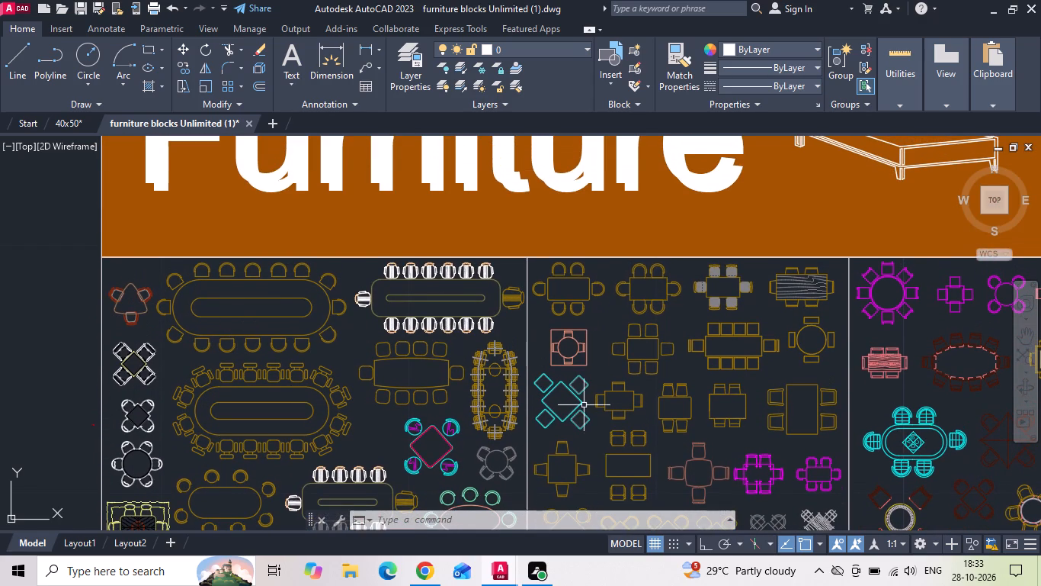
scroll(759, 443, up, 1)
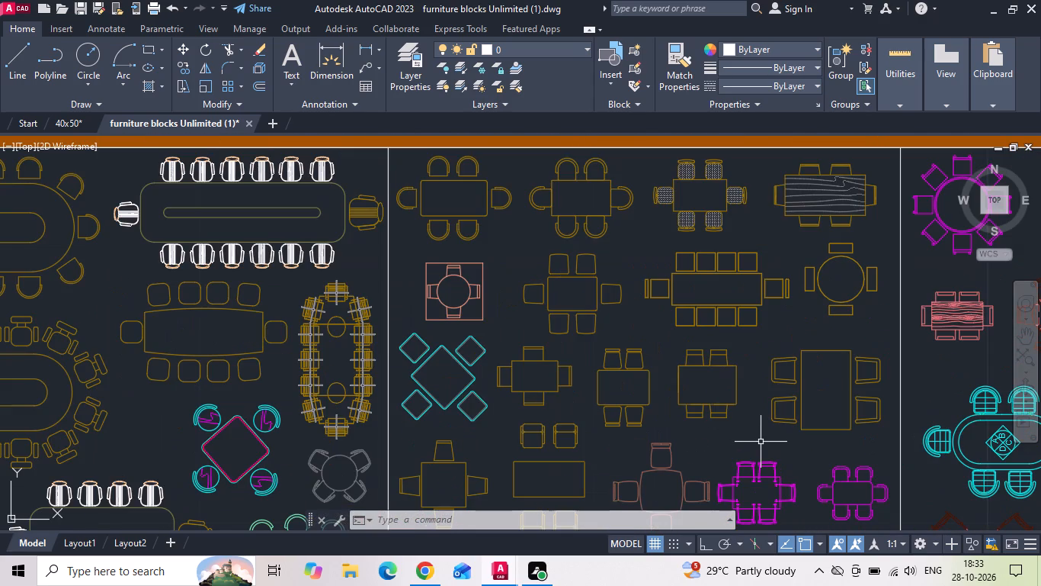
middle_drag(758, 436, 619, 338)
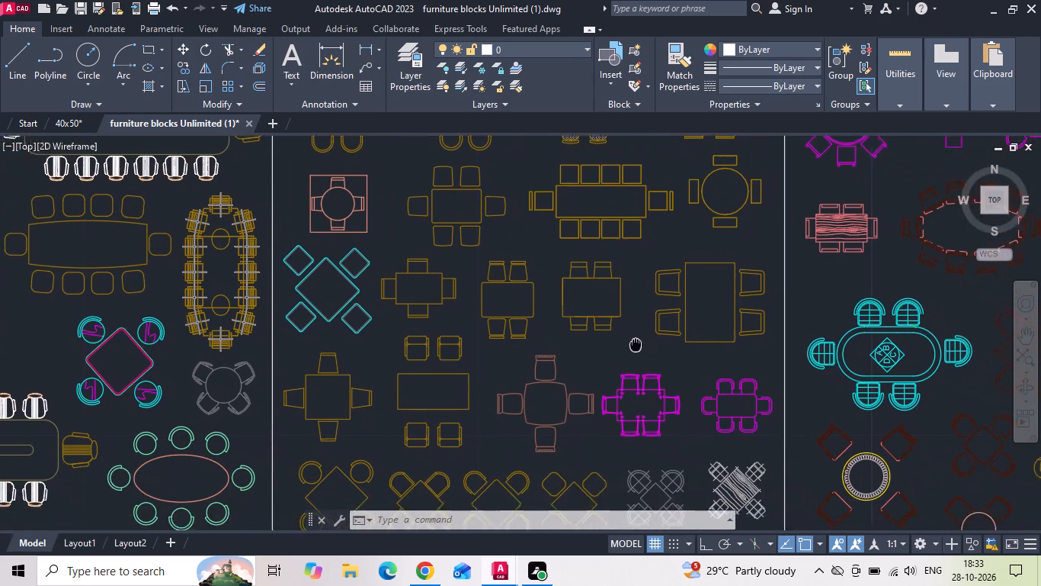
middle_drag(619, 338, 576, 327)
scroll(429, 274, down, 1)
middle_drag(447, 398, 415, 221)
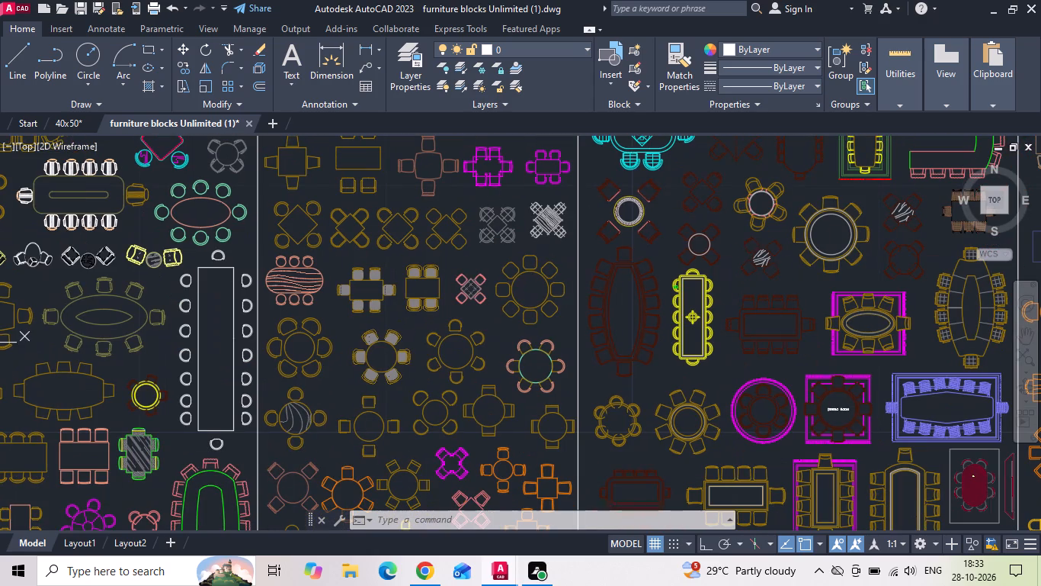
middle_drag(373, 375, 373, 222)
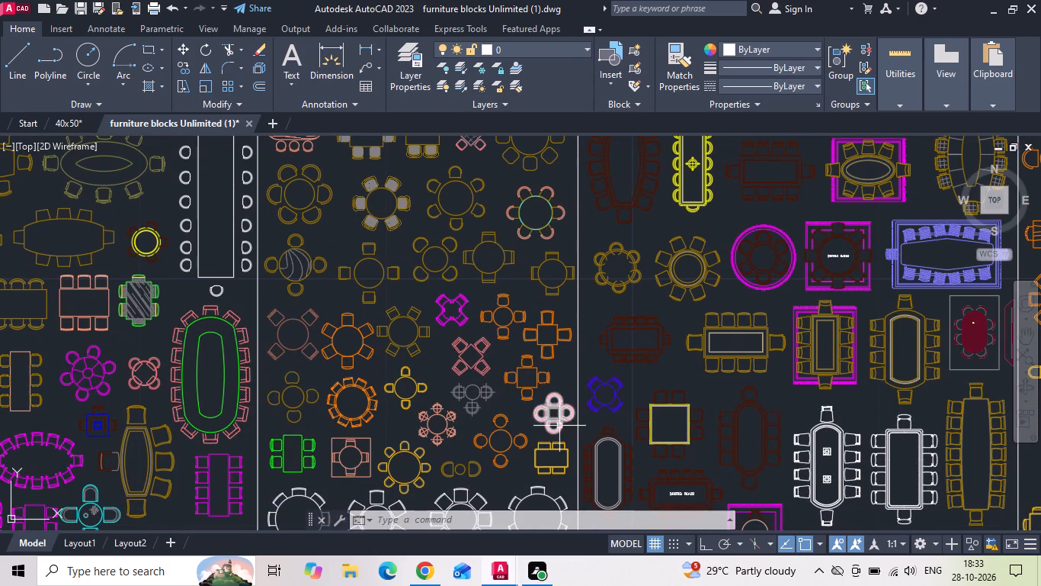
middle_drag(547, 398, 358, 236)
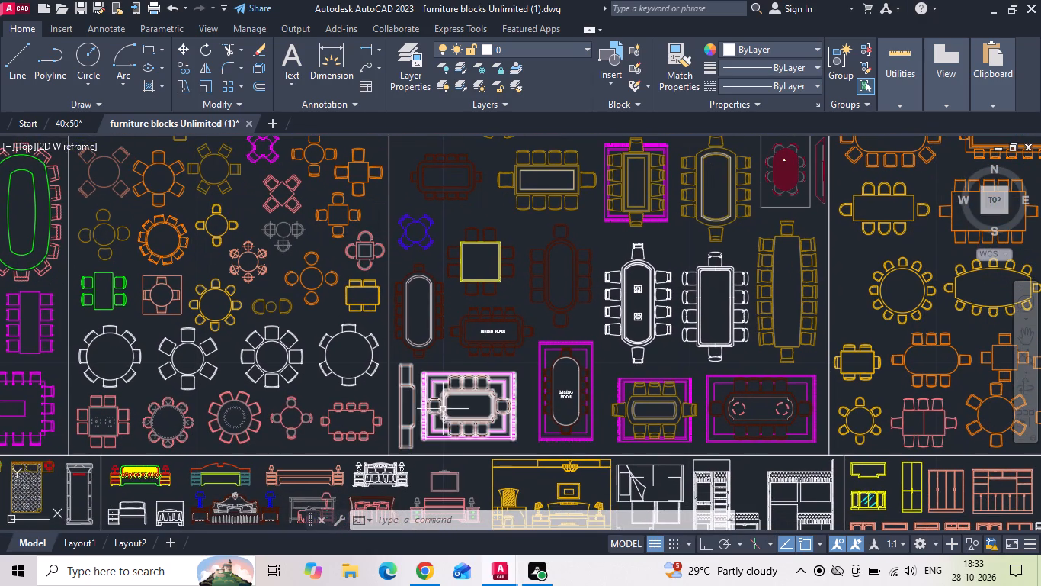
middle_drag(681, 303, 548, 300)
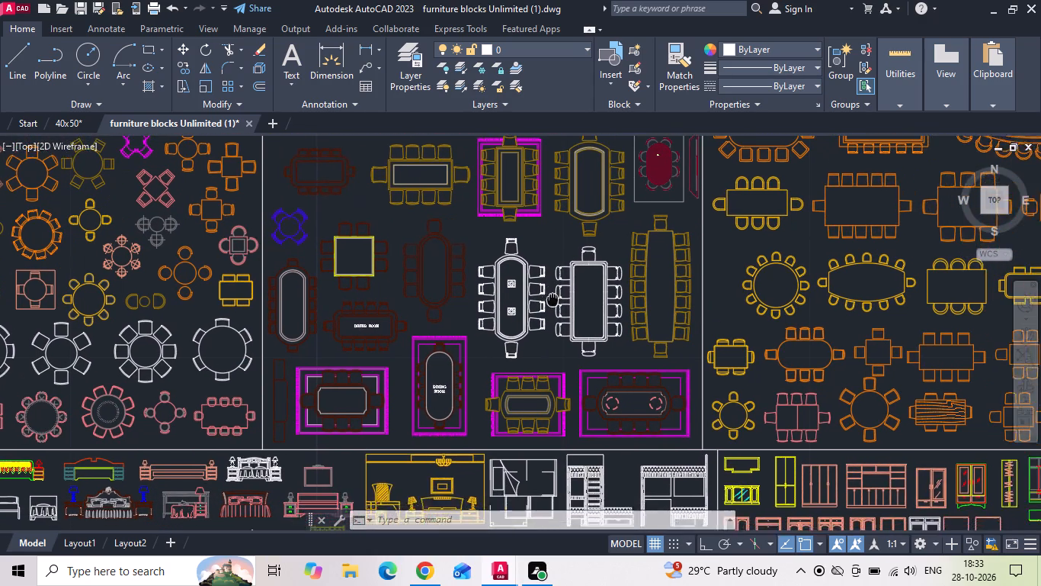
middle_drag(548, 300, 469, 298)
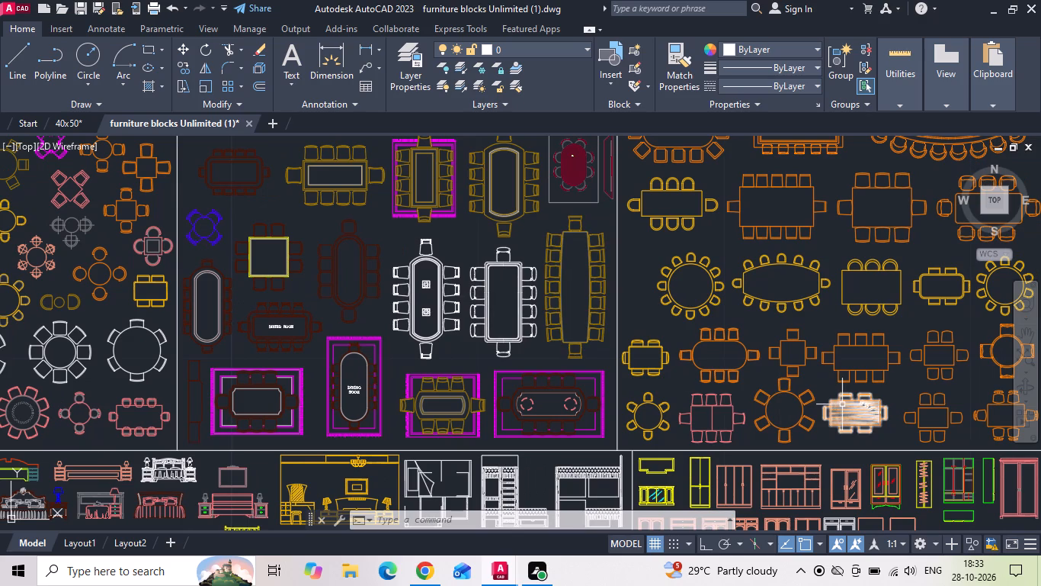
middle_drag(802, 408, 578, 417)
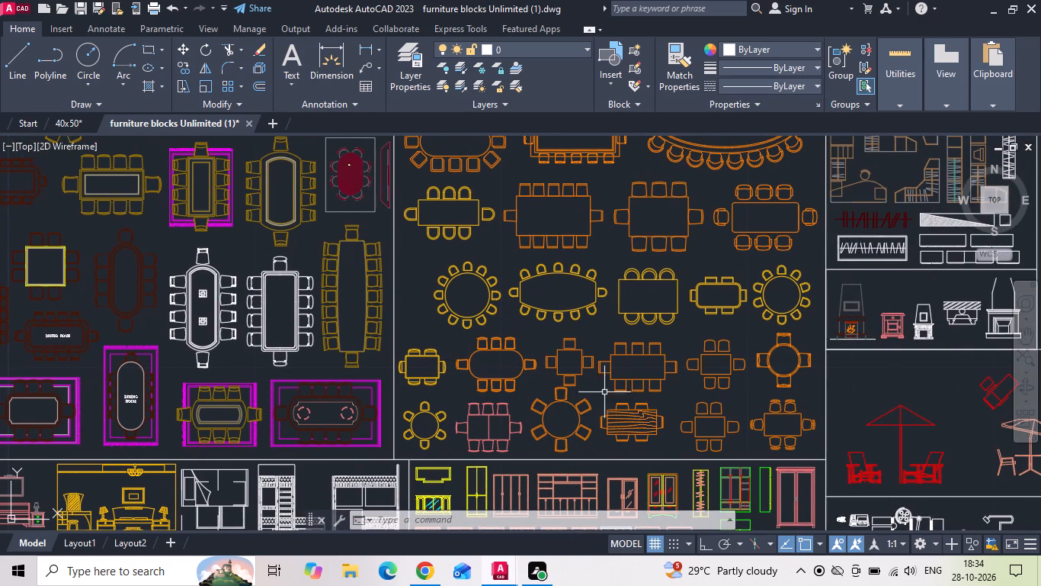
Copy the orange six-chair dining table from the bottom row of the furniture library's dining section into the 40x50 plan's DINING area.
click(804, 427)
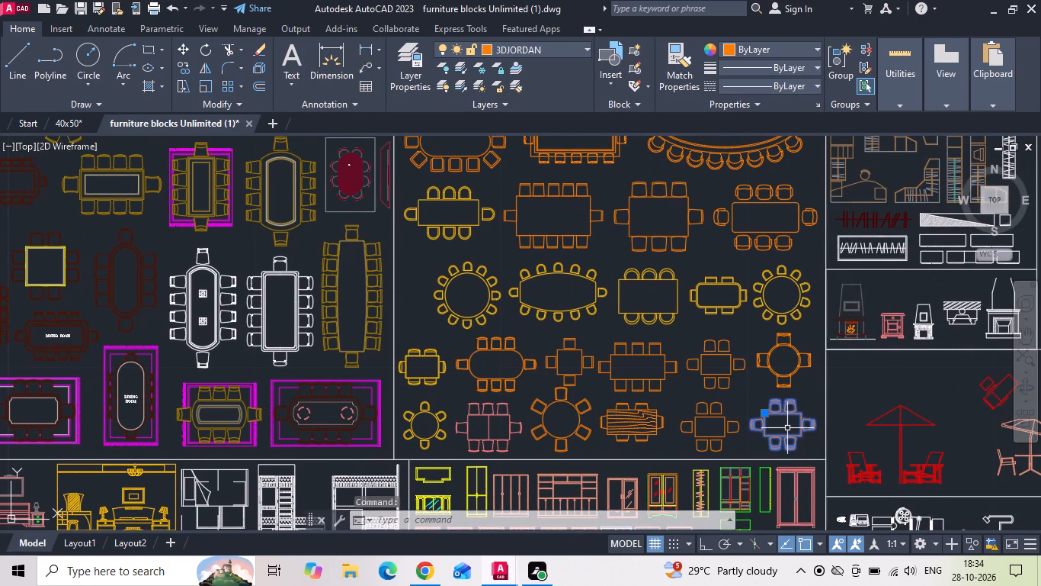
key(ctrl+c)
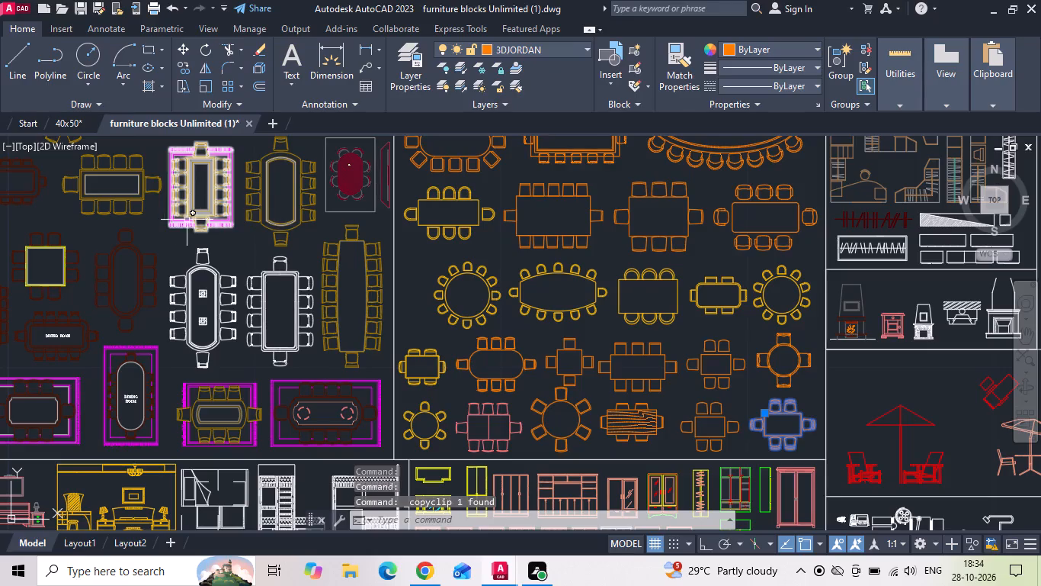
click(56, 124)
key(ctrl+v)
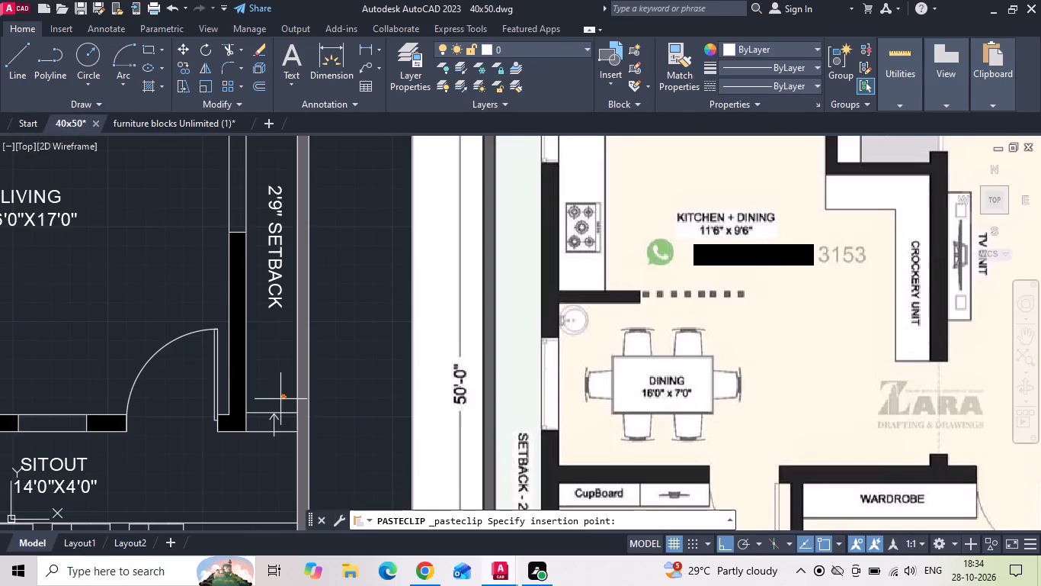
scroll(601, 413, down, 2)
scroll(204, 376, up, 2)
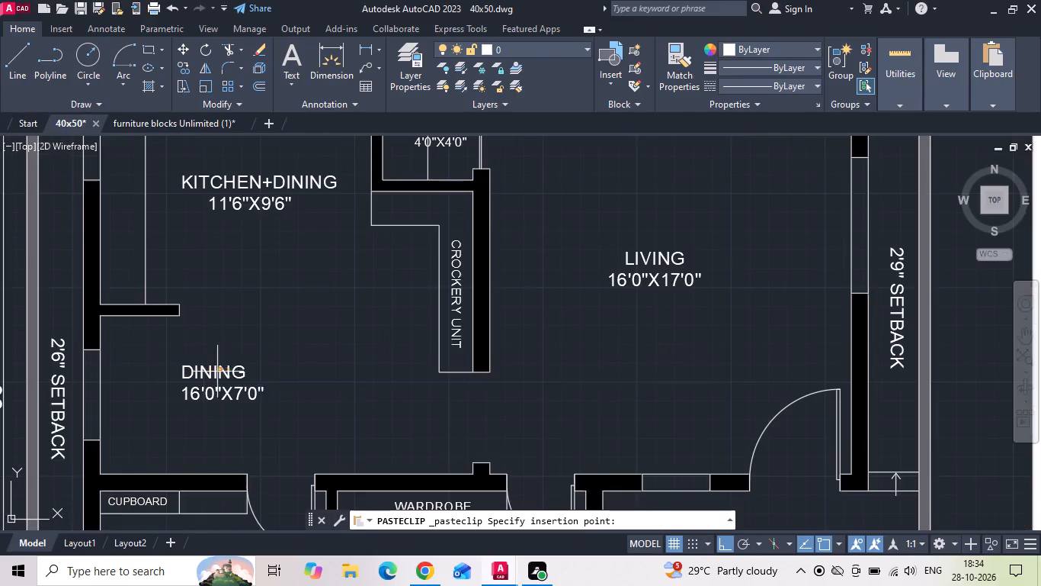
double_click(283, 385)
right_click(283, 385)
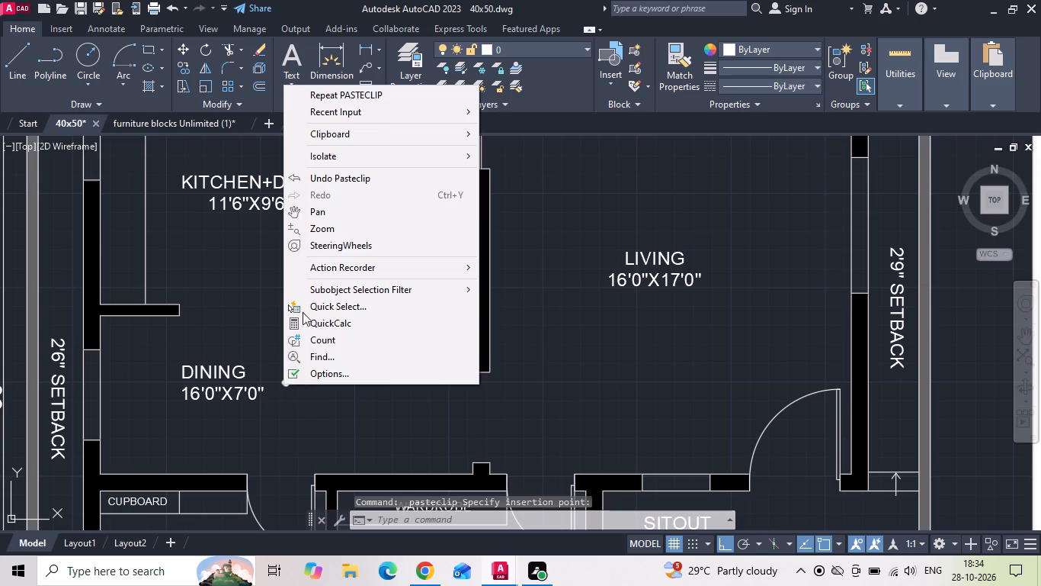
Scale the pasted dining table block in the DINING area by a factor of 39.3701.
scroll(275, 403, up, 2)
click(283, 401)
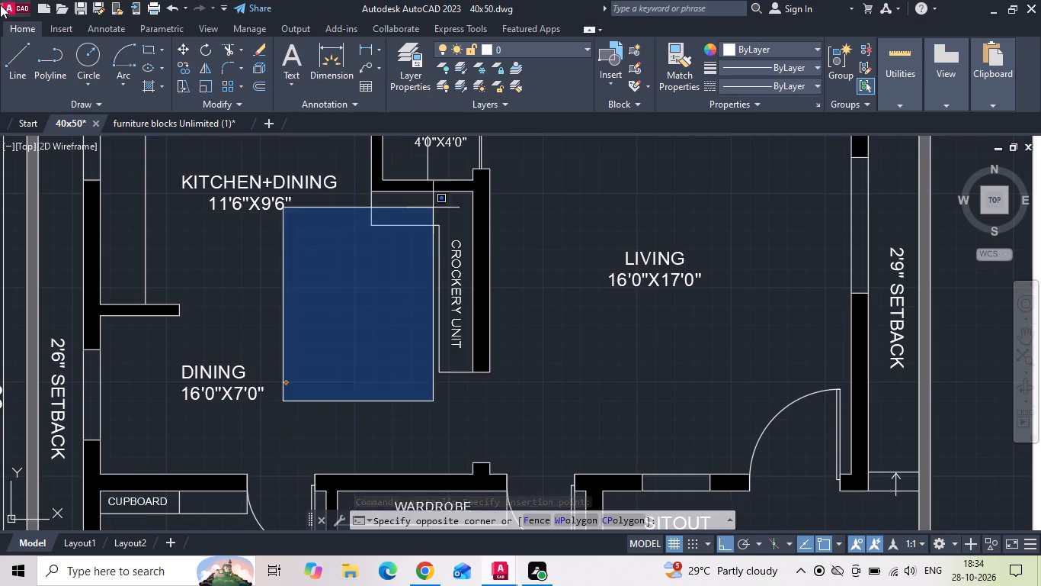
click(328, 369)
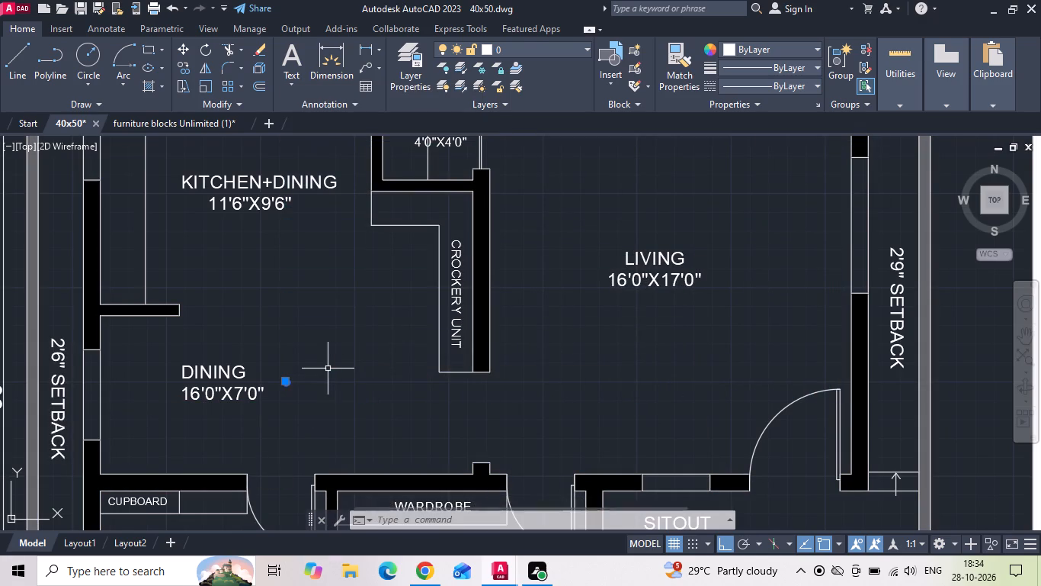
right_click(328, 369)
click(370, 307)
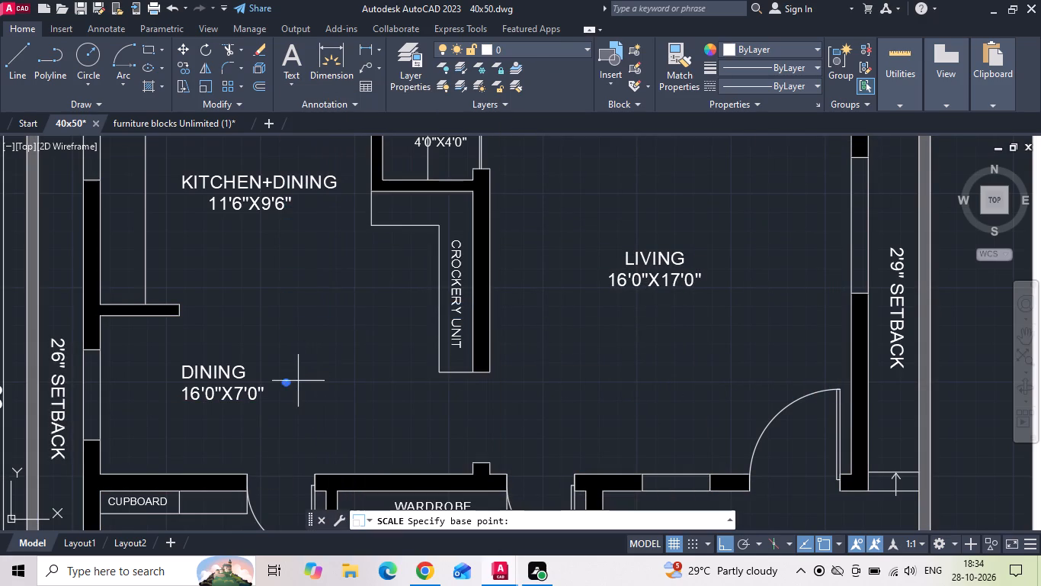
click(287, 379)
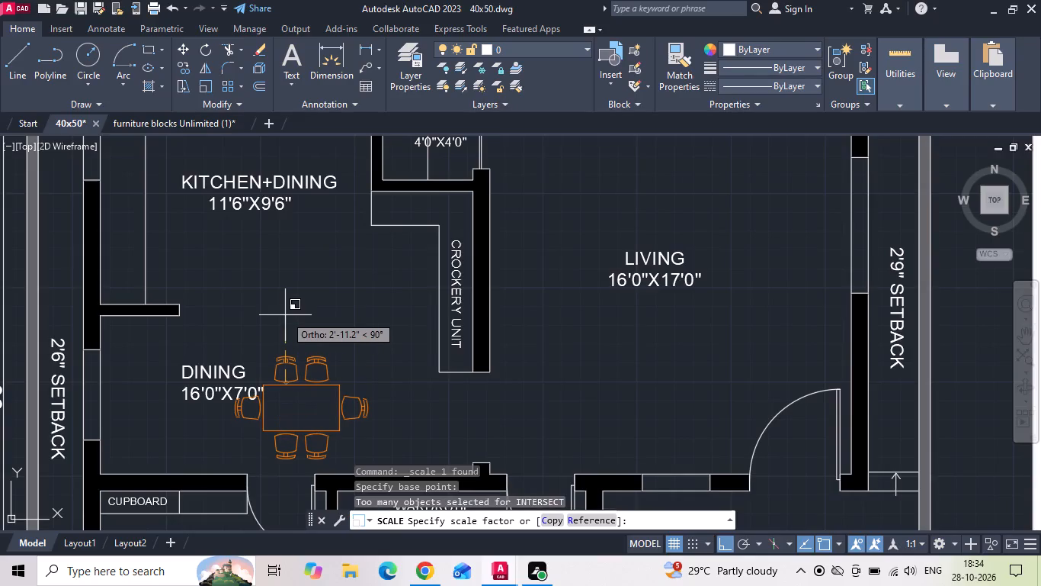
text(39.3701)
key(Return)
scroll(272, 310, down, 1)
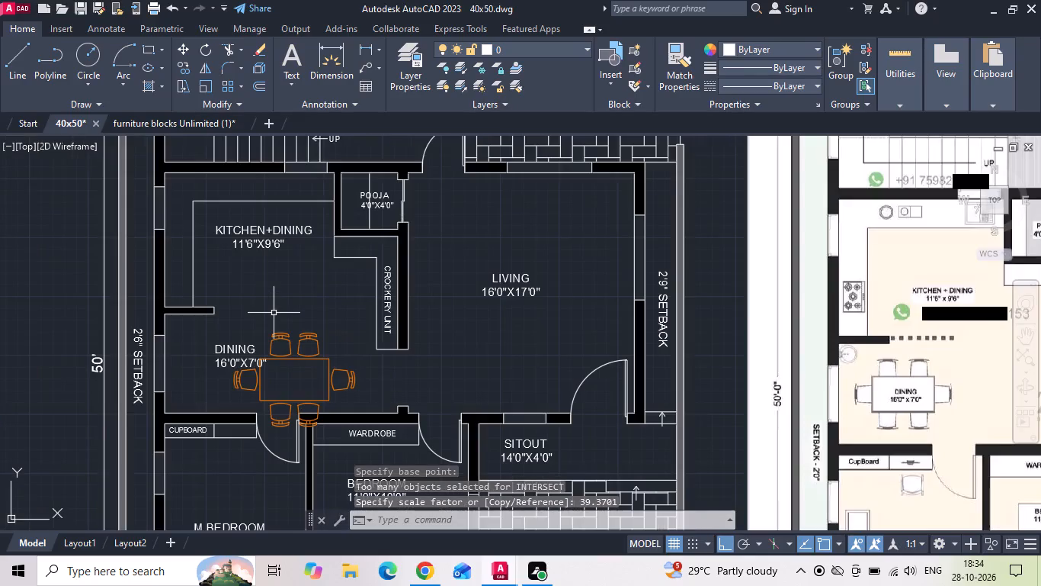
Move the dining table so that its tabletop surrounds the DINING 16'0"X7'0" label, clear of the bedroom wall.
middle_drag(274, 313, 303, 295)
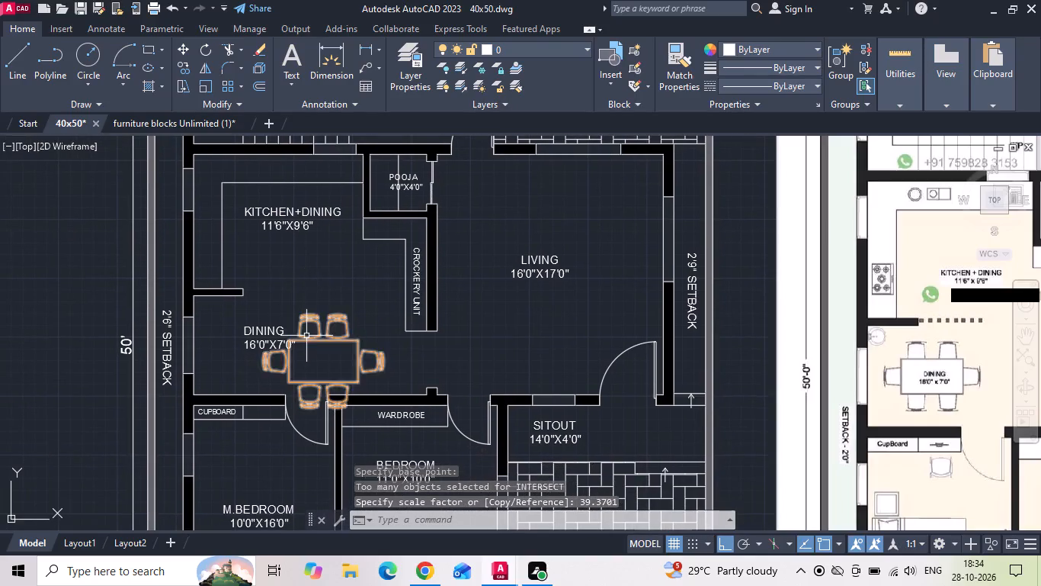
click(306, 337)
right_click(306, 338)
click(321, 270)
click(292, 373)
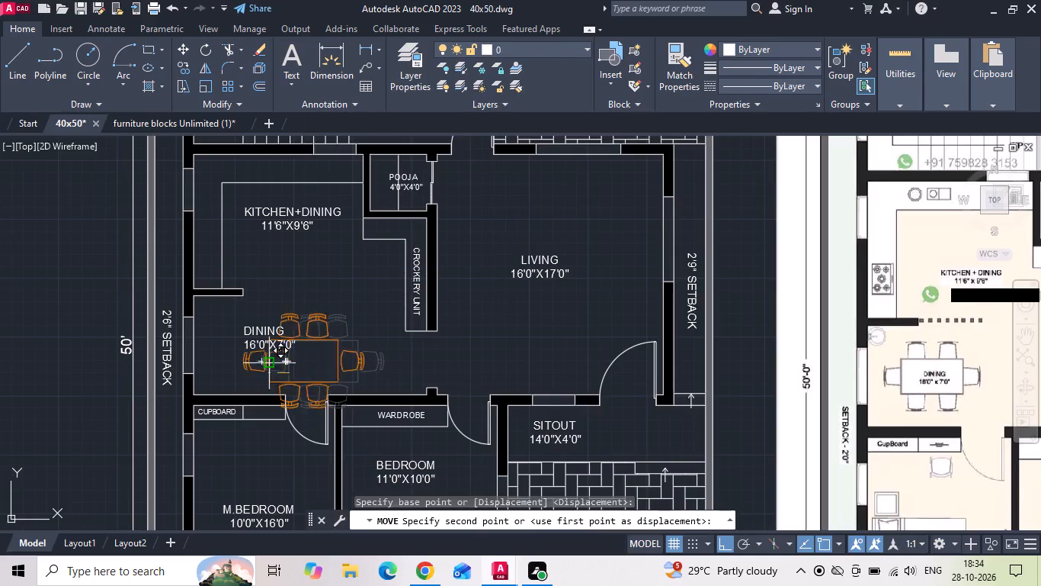
key(F8)
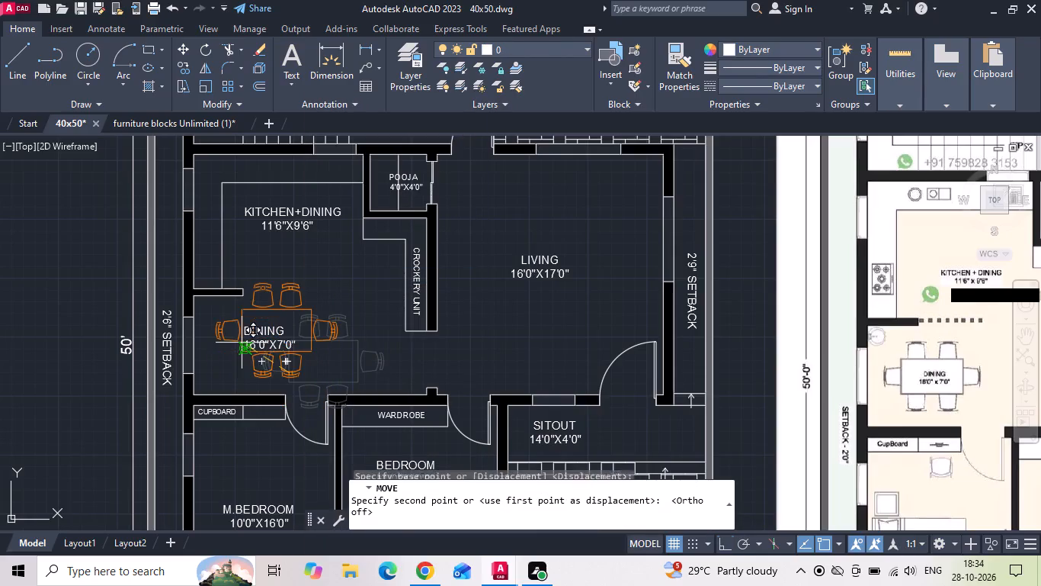
scroll(242, 343, up, 1)
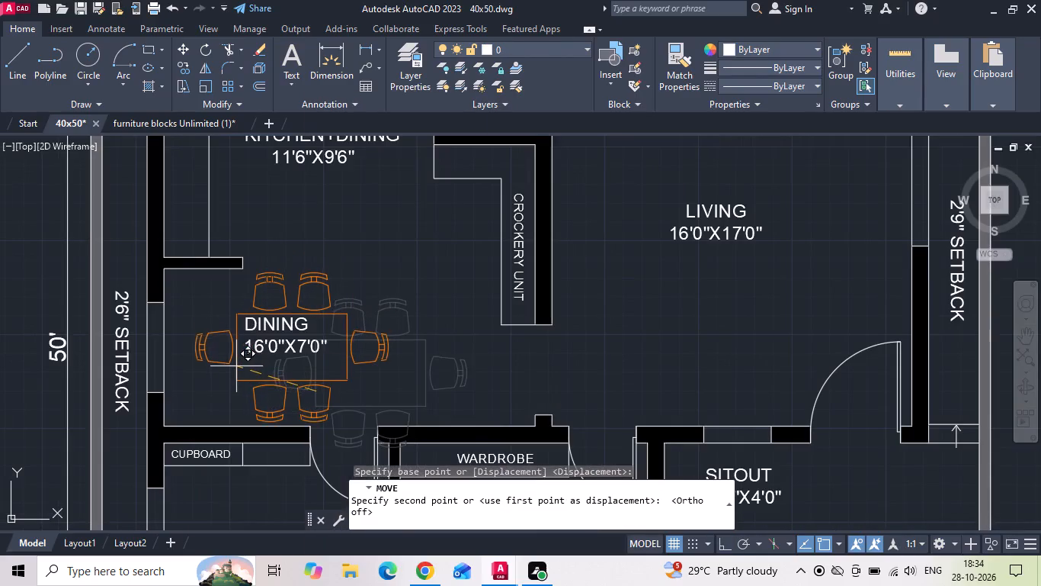
click(235, 366)
scroll(235, 366, down, 1)
Scale the dining table set down slightly by eye to fit the DINING area as in the reference plan.
click(213, 356)
right_click(212, 356)
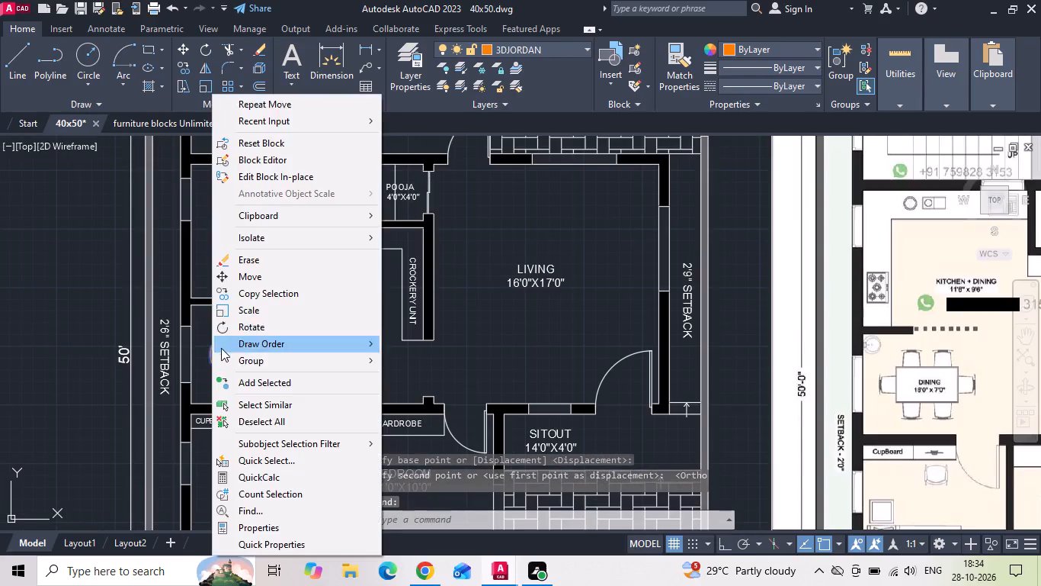
click(247, 307)
click(233, 333)
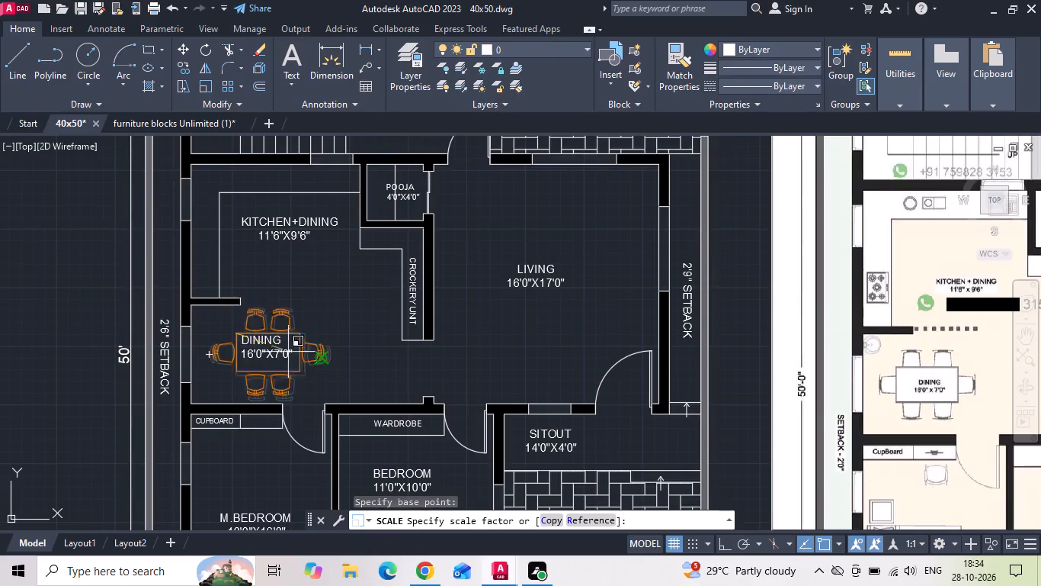
click(284, 328)
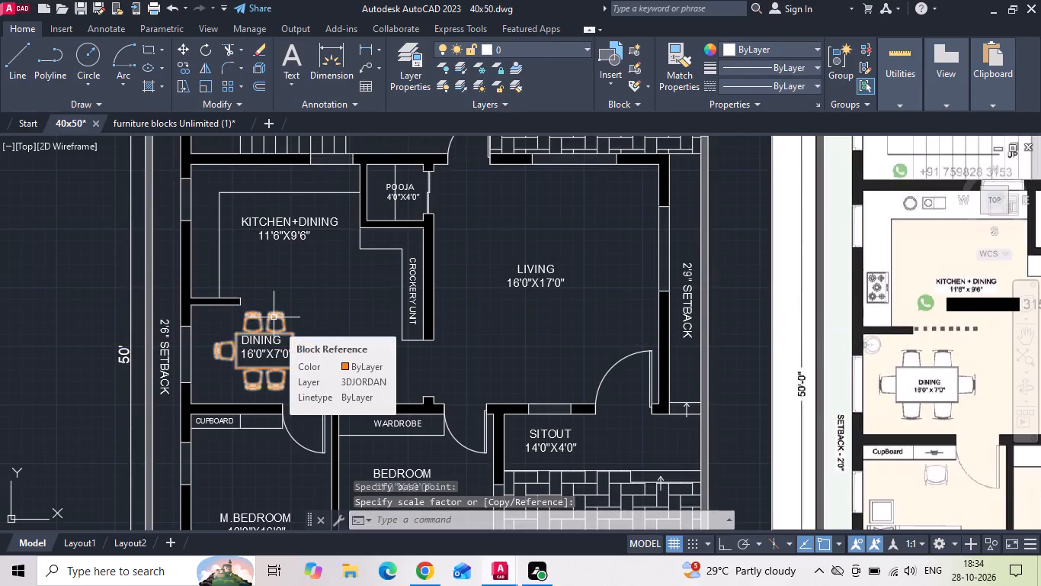
key(Escape)
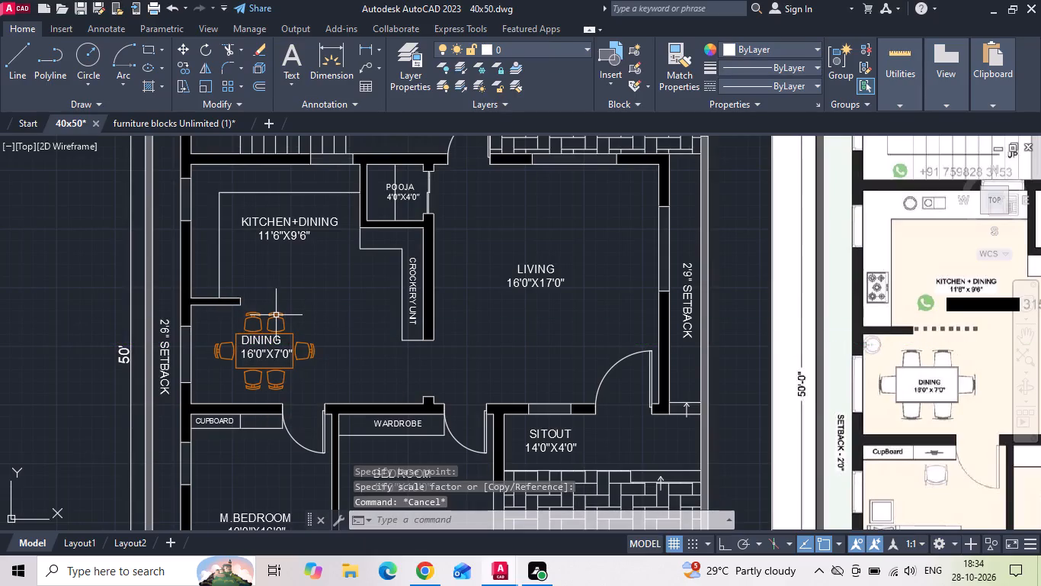
Move the DINING 16'0"X7'0" label down slightly to centre it on the tabletop.
click(256, 356)
right_click(256, 356)
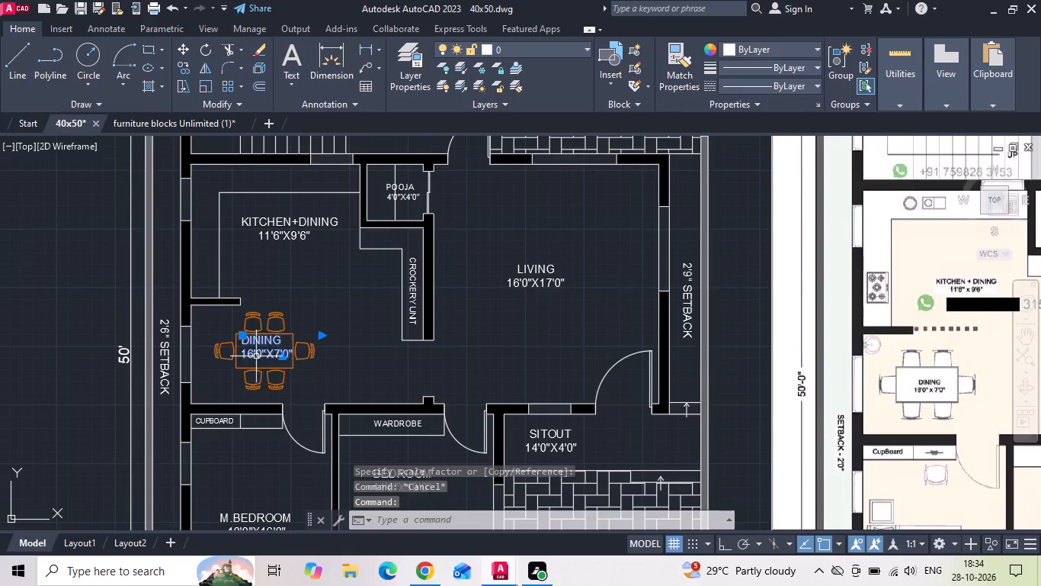
click(293, 279)
click(323, 301)
click(323, 304)
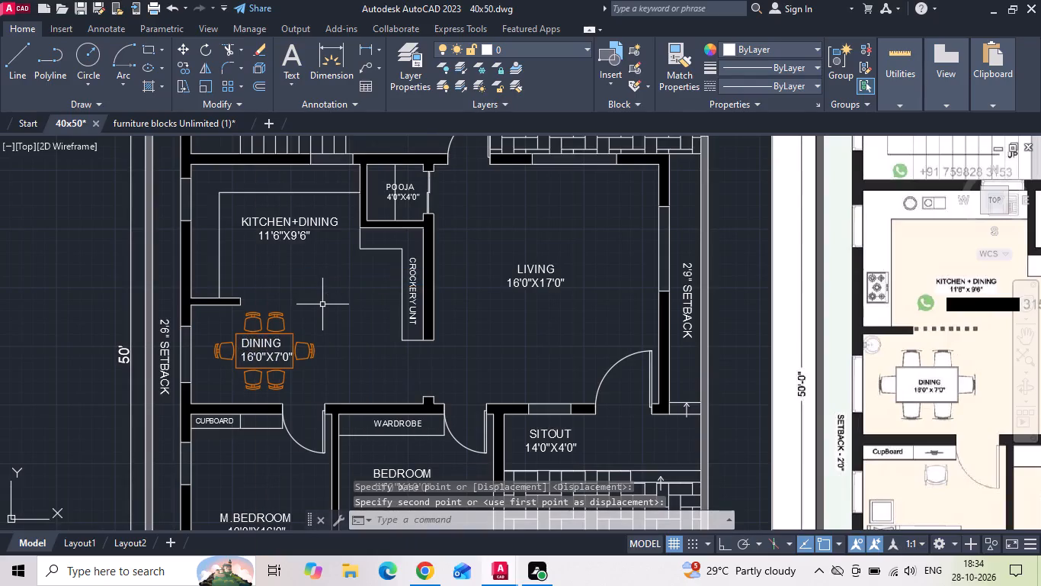
Draw a 3" by 3" square just beyond the free end of the wall stub between kitchen and dining.
text(rec)
key(space)
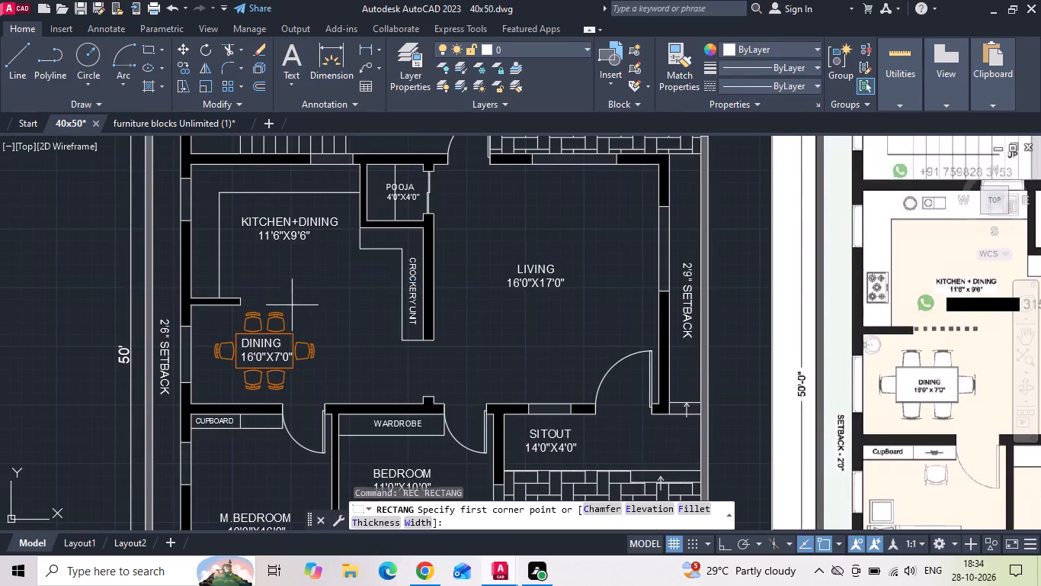
scroll(291, 305, up, 2)
click(196, 278)
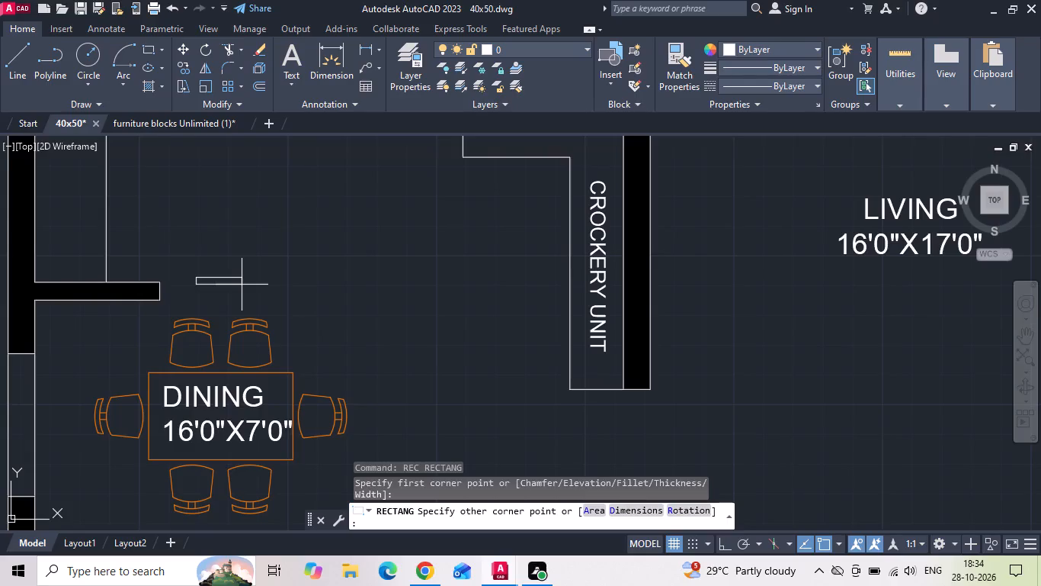
text(d)
key(space)
key(3)
key(Return)
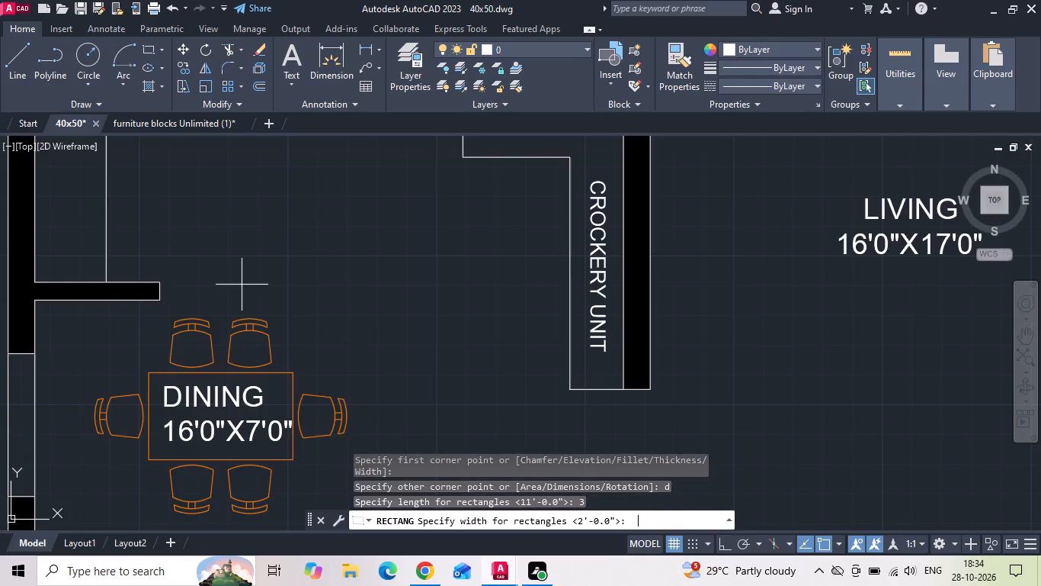
key(3)
key(Return)
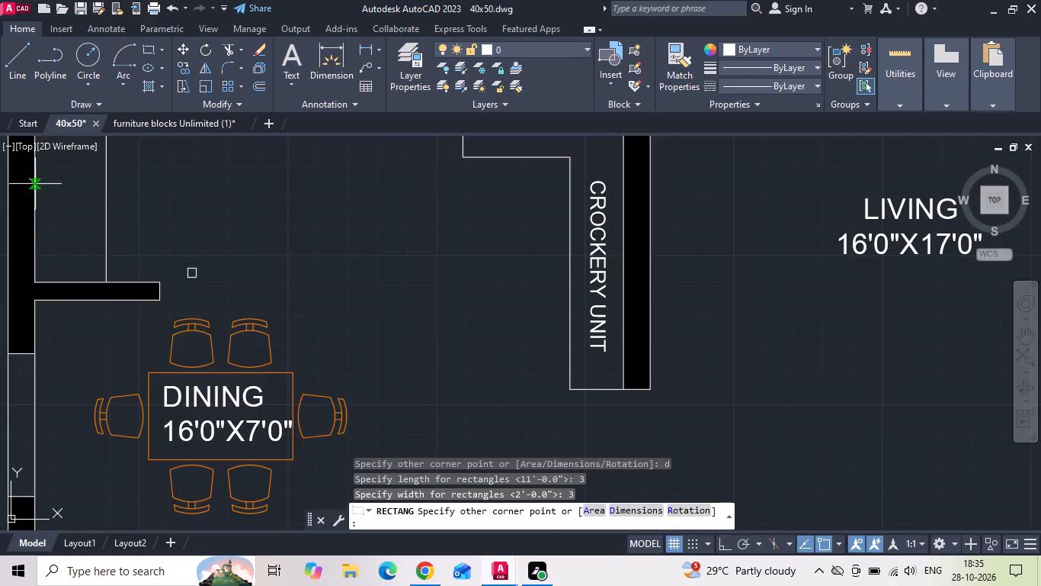
click(261, 277)
Move the 3" square so its upper-left corner meets the upper corner of the wall stub's free end.
scroll(263, 281, down, 3)
scroll(230, 266, up, 3)
scroll(273, 312, up, 2)
drag(341, 378, 328, 341)
click(306, 285)
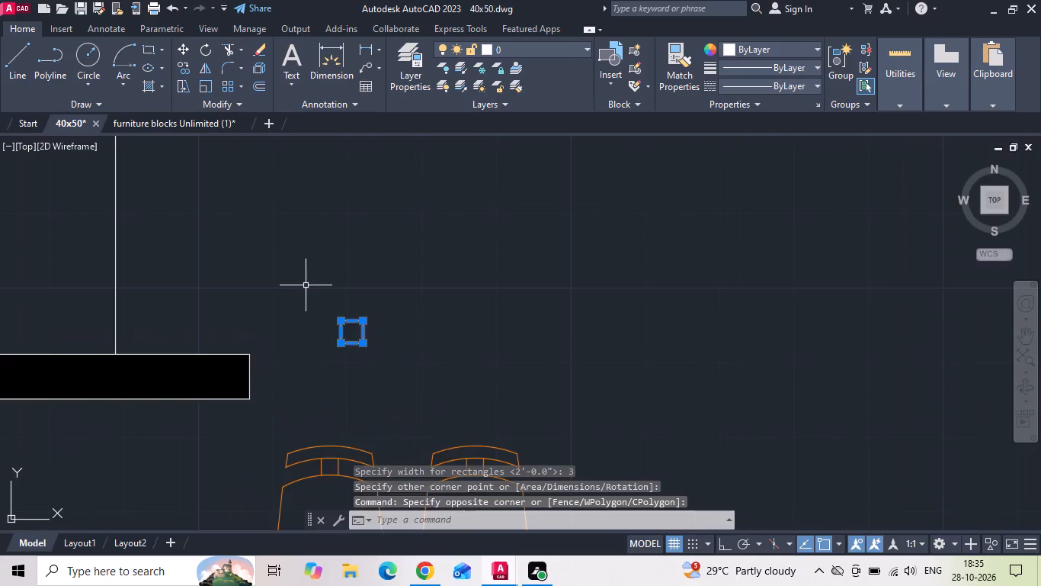
right_click(305, 285)
click(335, 282)
scroll(351, 335, up, 2)
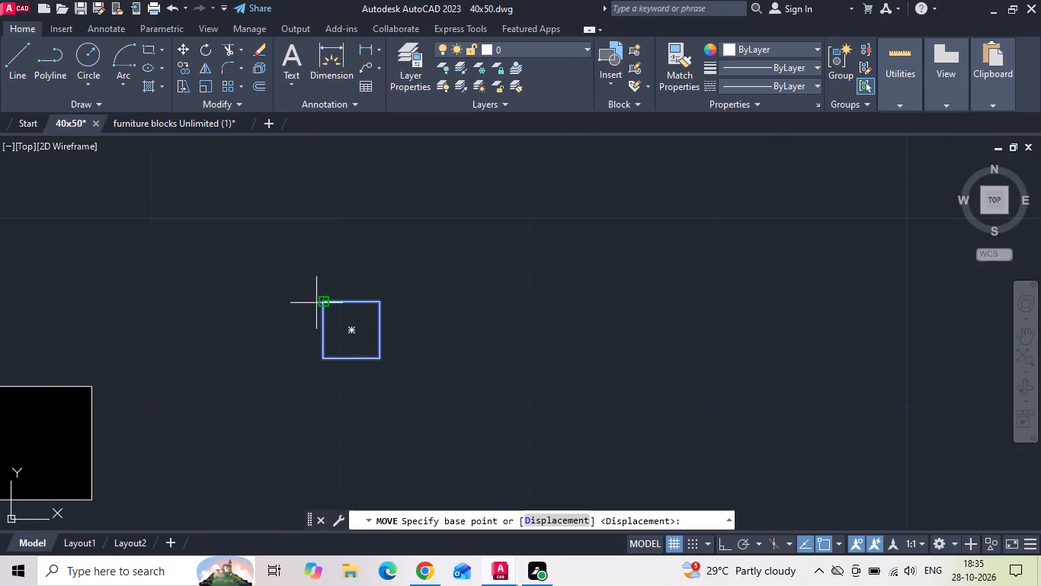
click(322, 301)
click(90, 387)
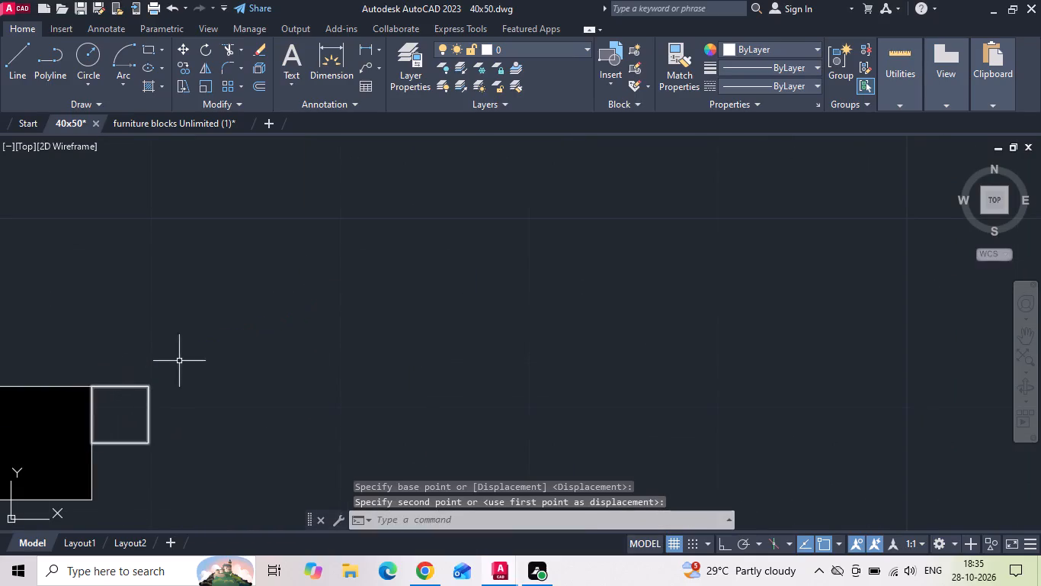
Move the small square 3" horizontally away from the wall stub's end, with Ortho on.
drag(179, 361, 174, 379)
click(132, 415)
scroll(188, 336, down, 4)
scroll(629, 328, down, 2)
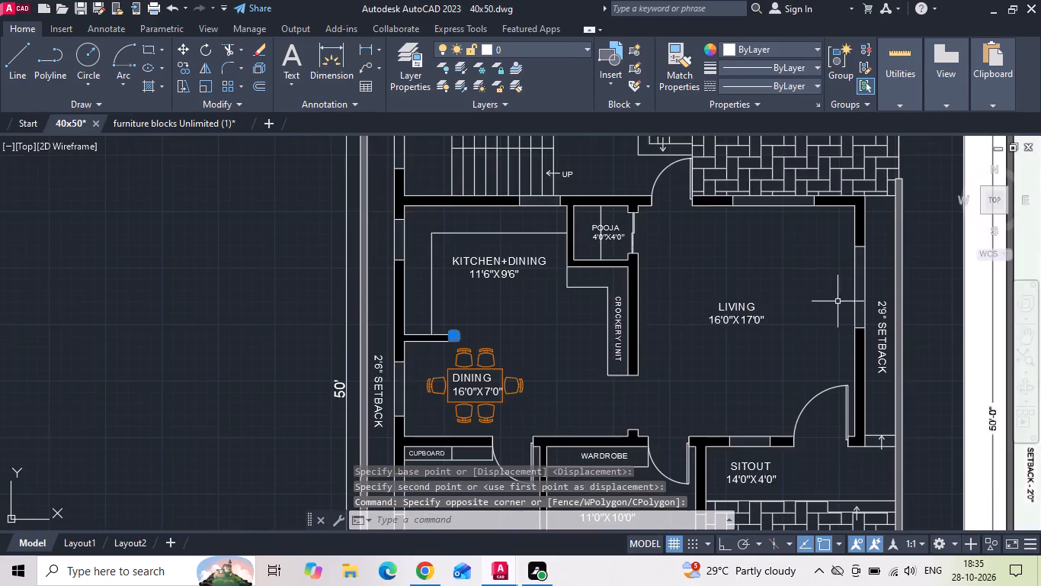
scroll(556, 321, down, 2)
scroll(879, 324, up, 2)
scroll(475, 329, down, 2)
scroll(272, 327, up, 3)
scroll(161, 320, up, 3)
right_click(312, 217)
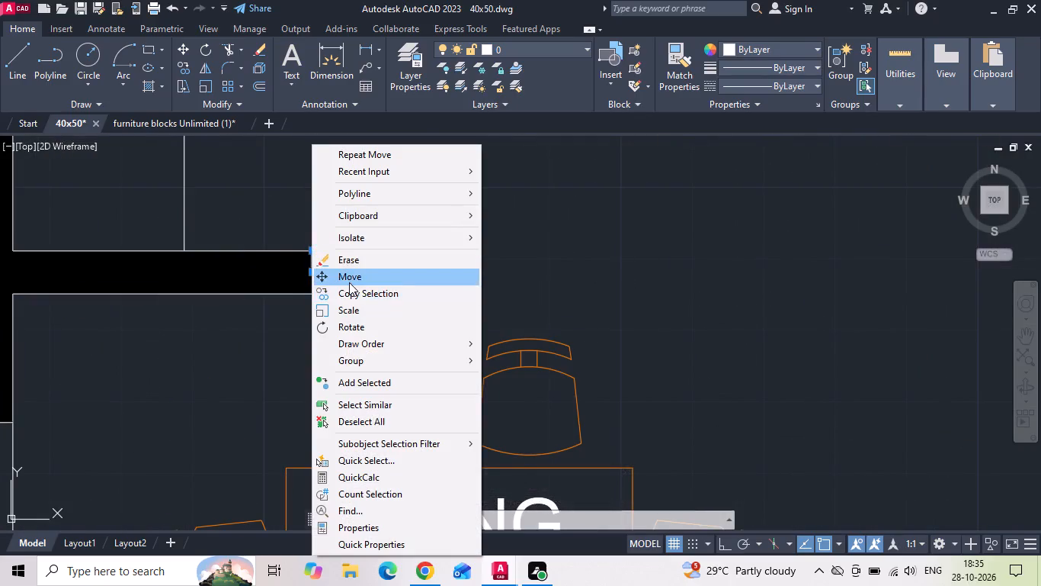
click(349, 282)
key(F8)
drag(503, 295, 530, 292)
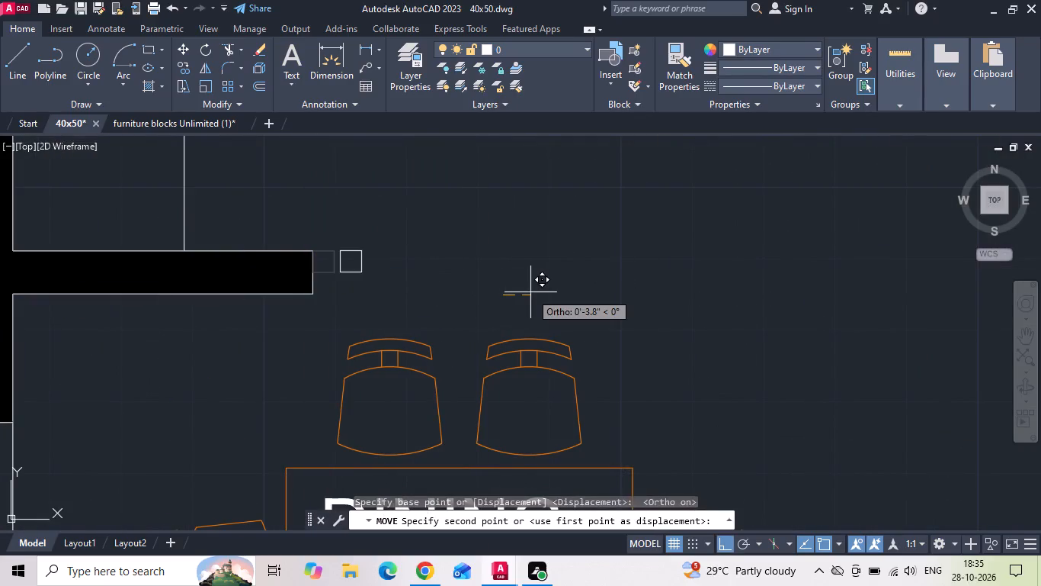
key(3)
key(Return)
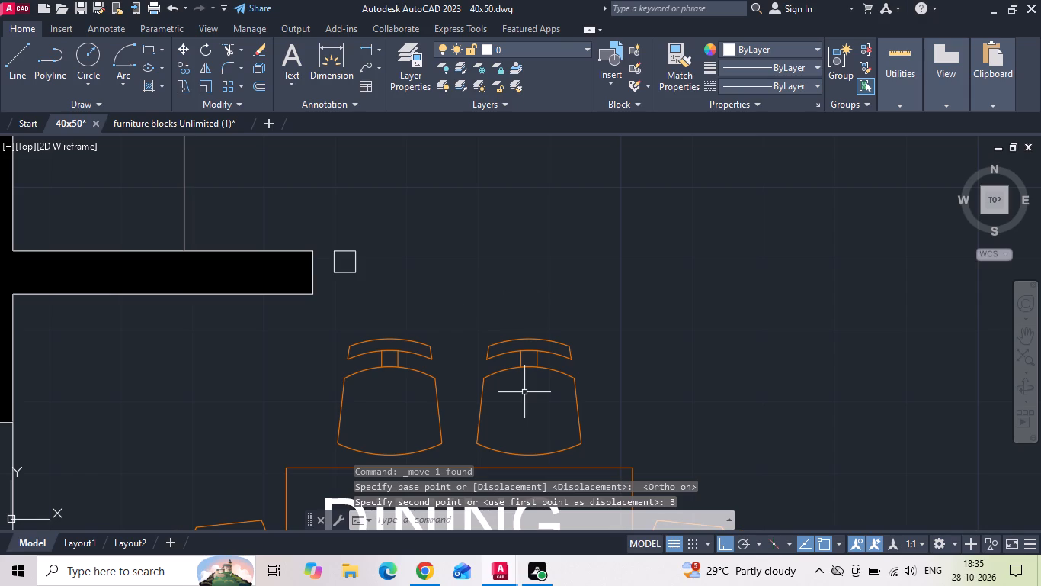
Hatch the small square with the SOLID pattern in black (0,0,0).
drag(386, 293, 378, 291)
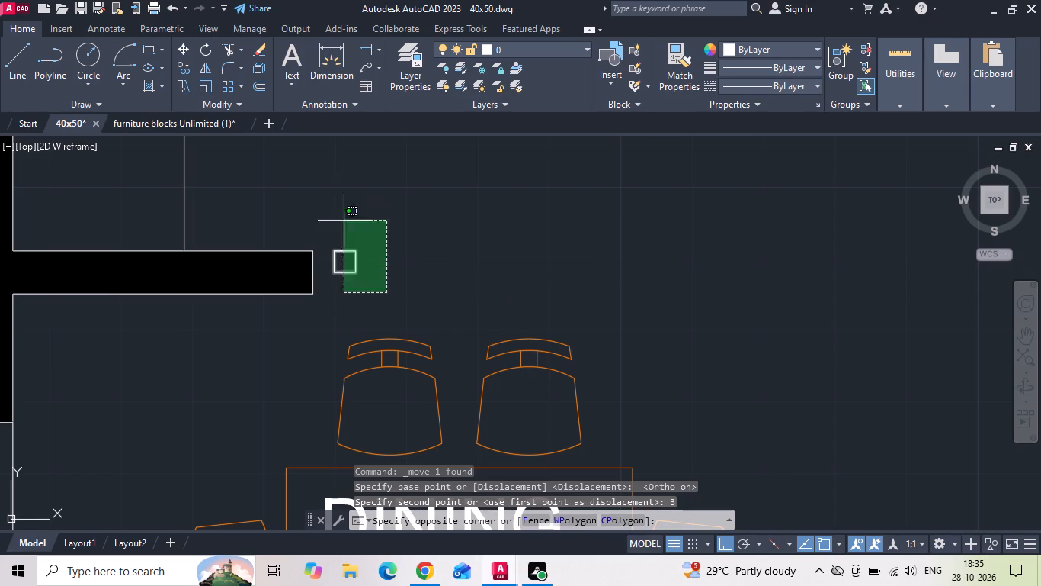
click(521, 264)
key(h)
key(space)
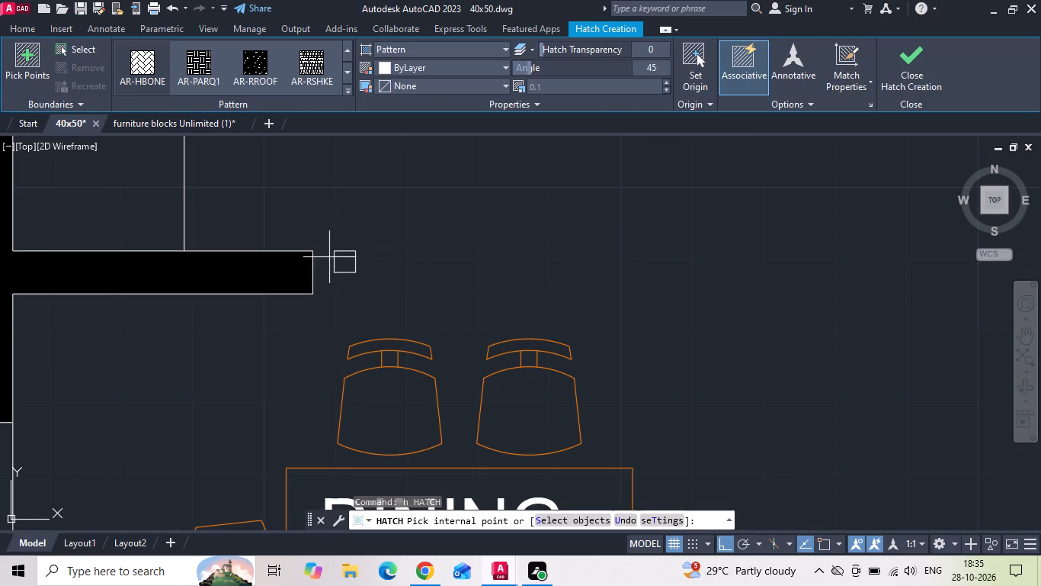
click(344, 256)
scroll(81, 67, up, 3)
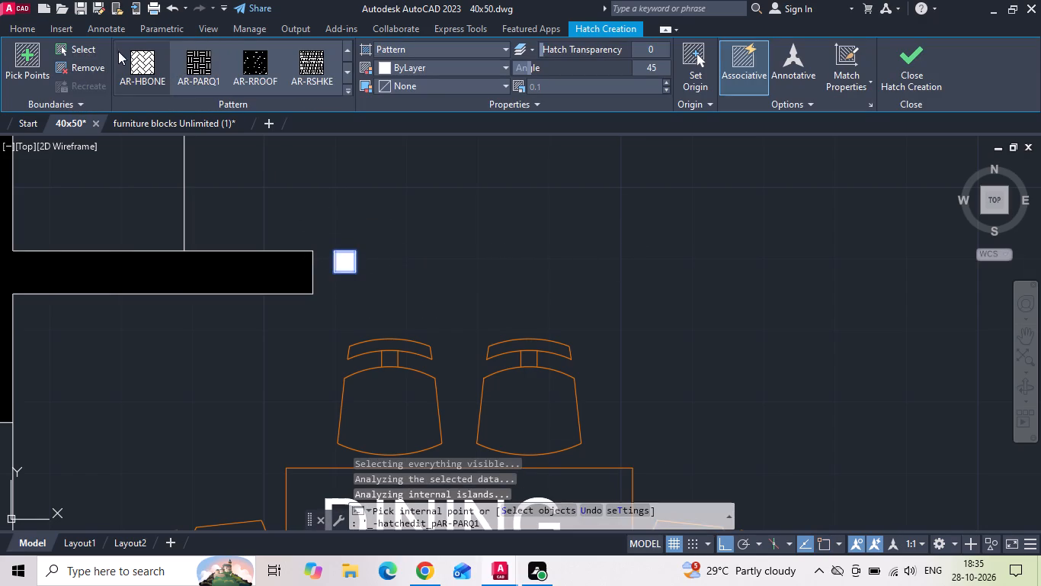
scroll(124, 59, up, 6)
click(136, 70)
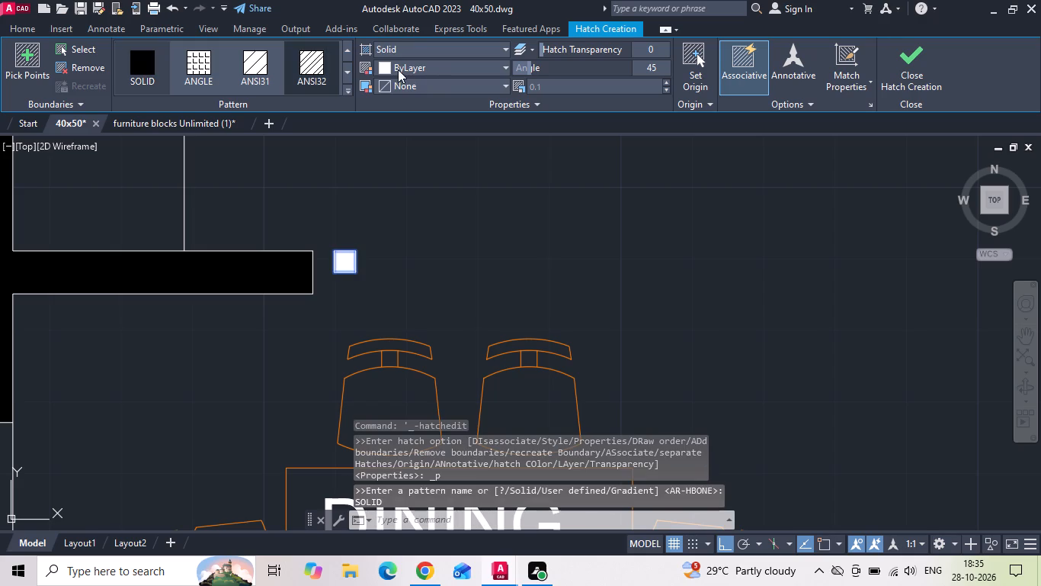
click(388, 66)
click(388, 119)
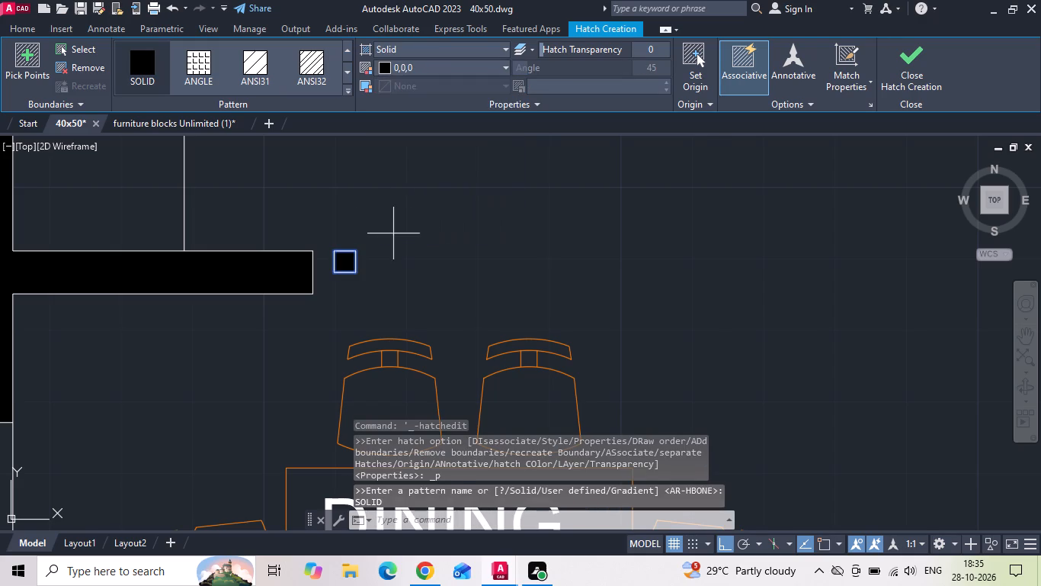
click(395, 238)
key(Escape)
key(Escape)
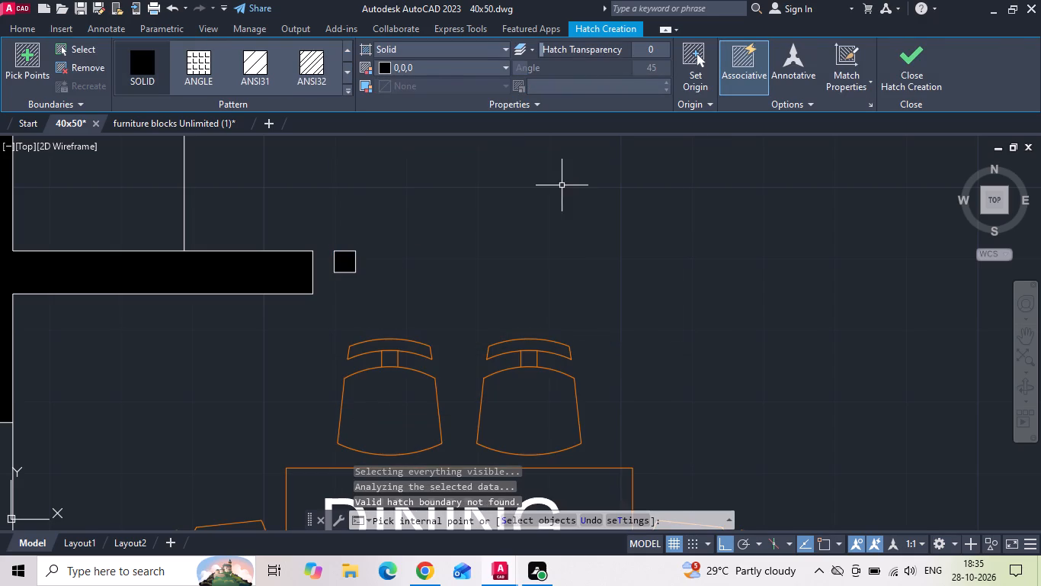
Copy the hatched square horizontally away from the wall stub, placing copies 9" and 15" from the original.
drag(424, 252, 415, 262)
click(338, 247)
right_click(337, 243)
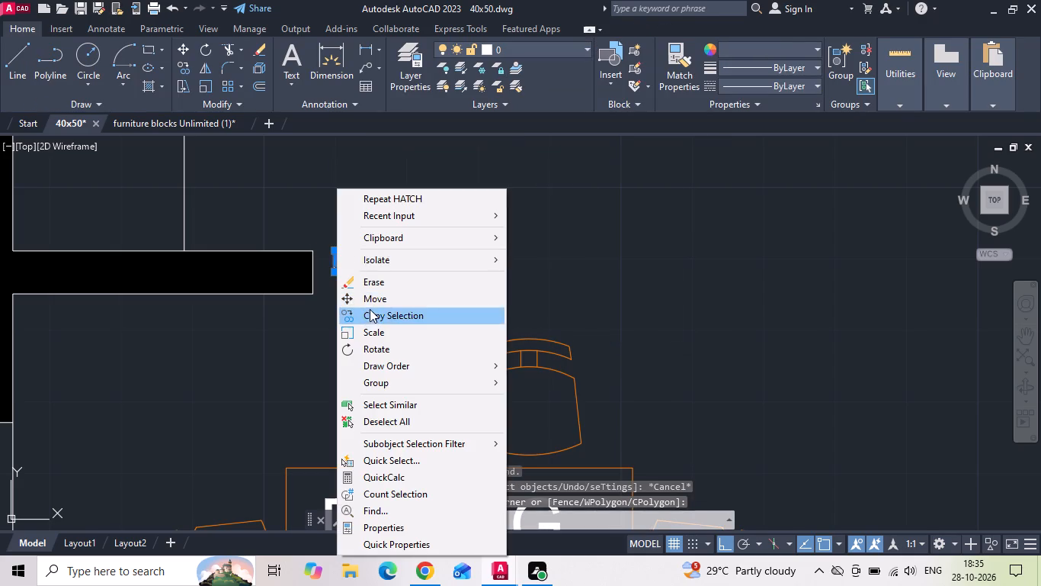
click(371, 315)
drag(337, 248, 396, 248)
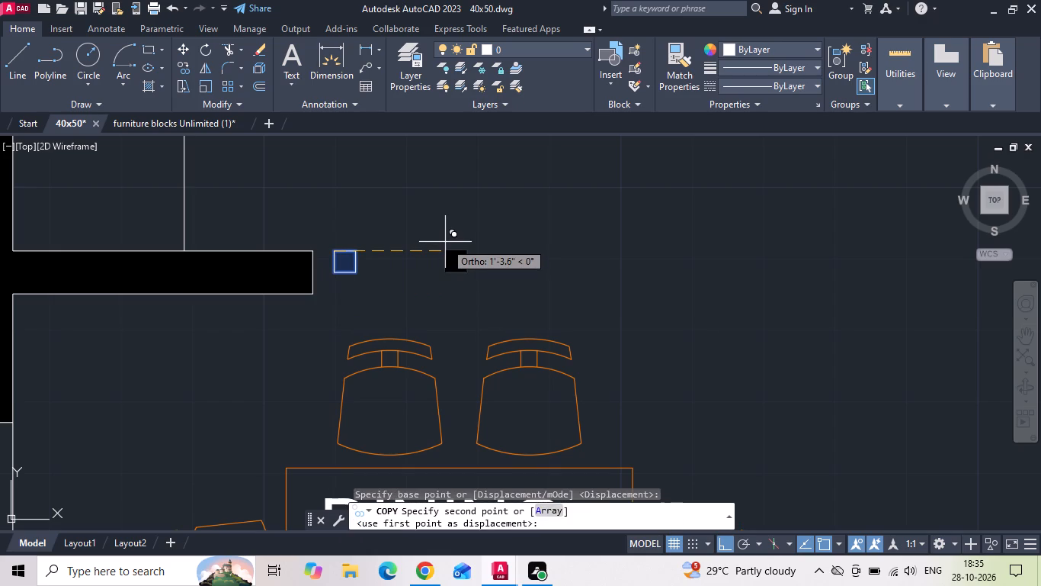
key(9)
key(Return)
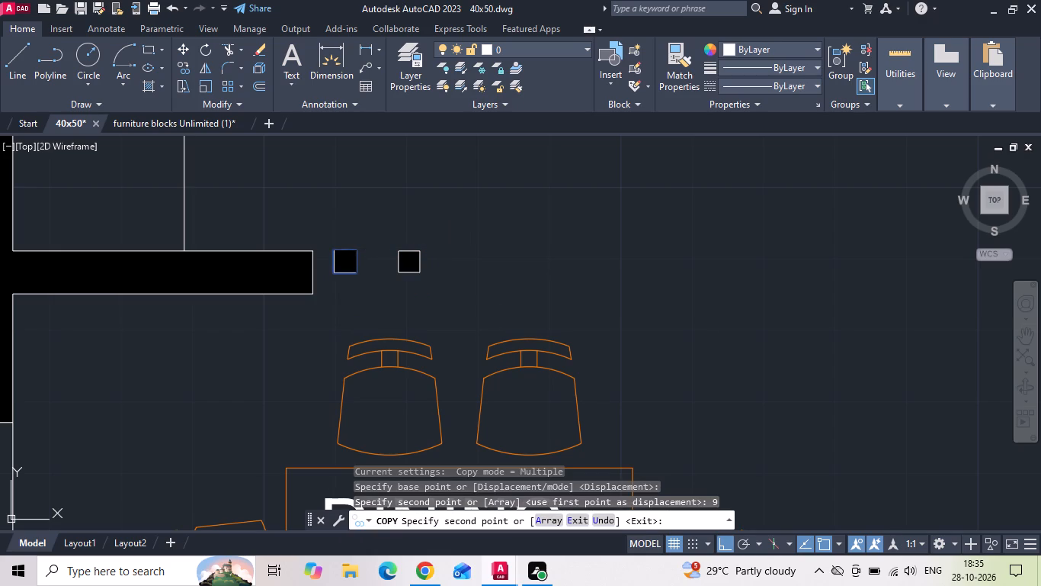
text(15)
key(Return)
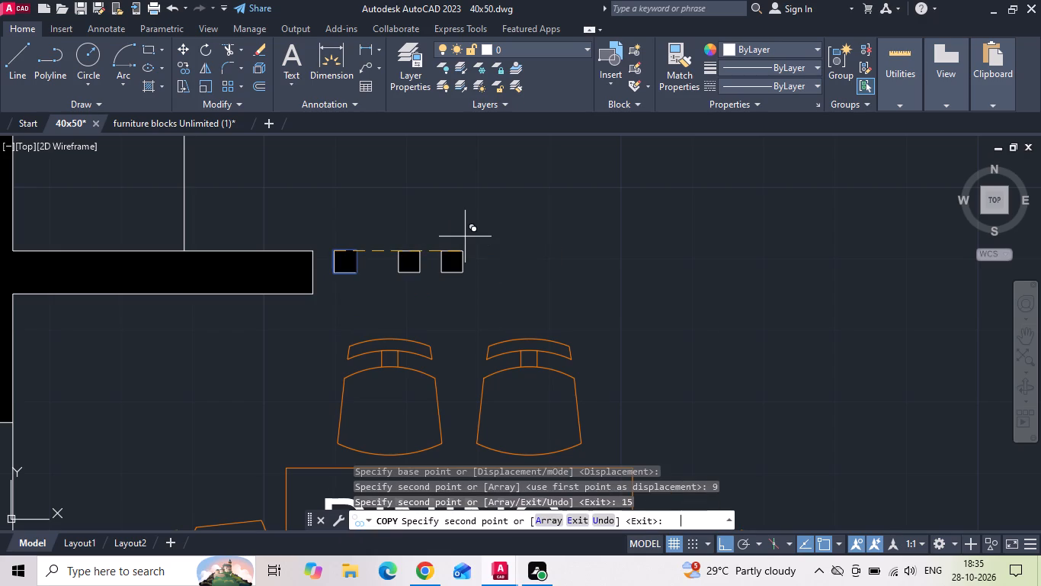
key(Escape)
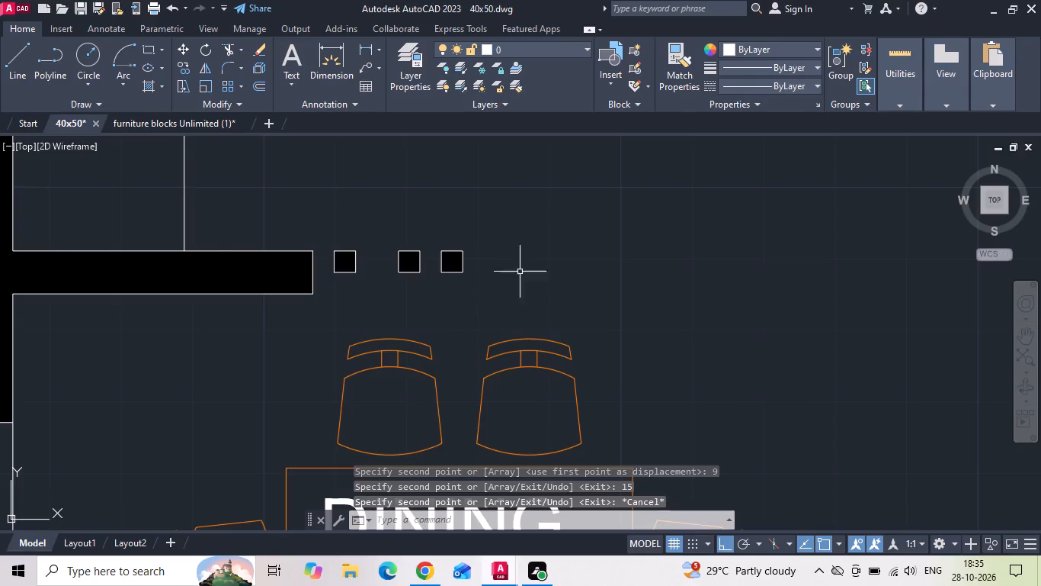
Delete the square farthest from the wall stub, including its hatch.
scroll(520, 252, up, 1)
click(446, 280)
click(408, 220)
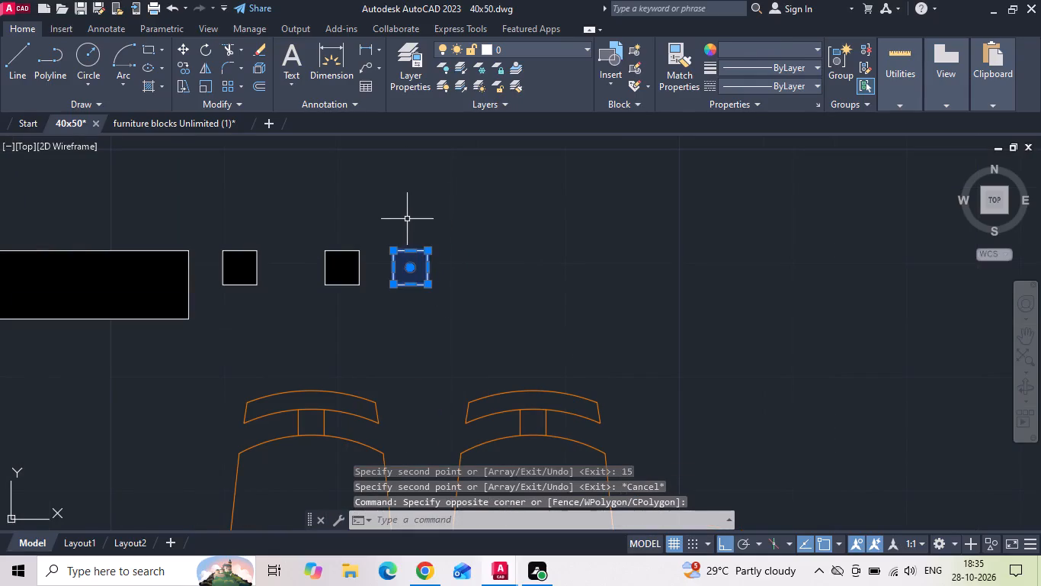
key(Delete)
Move the second hatched square 1" horizontally toward the first square.
scroll(348, 290, down, 6)
scroll(792, 347, up, 3)
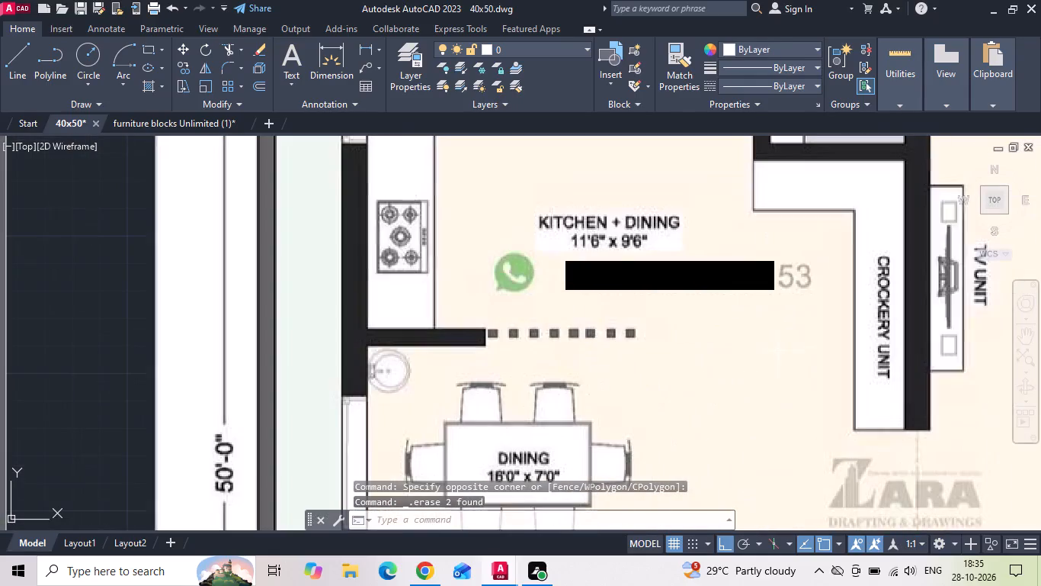
scroll(749, 314, down, 2)
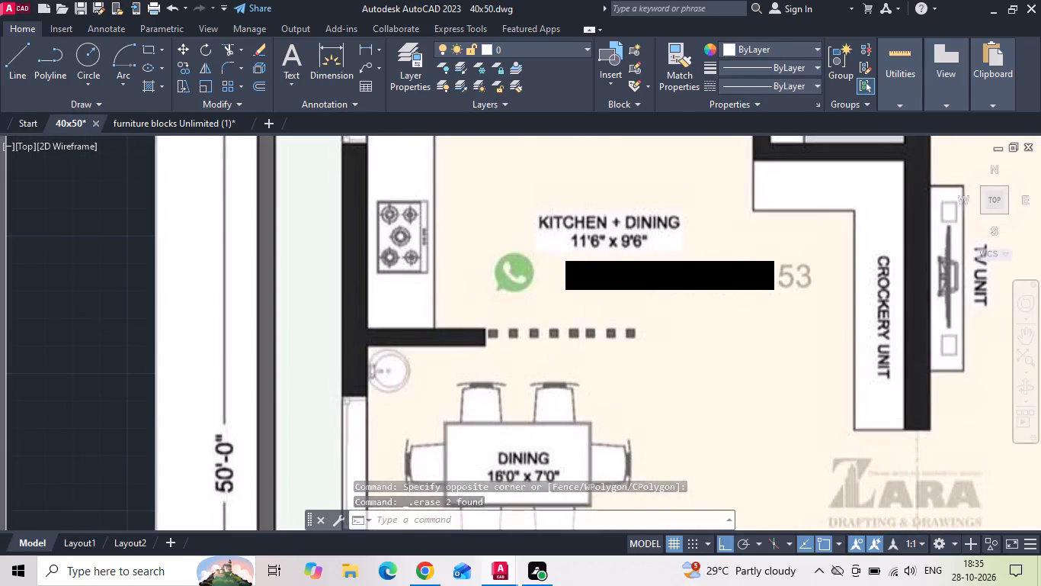
scroll(749, 314, down, 2)
scroll(502, 325, up, 3)
scroll(387, 259, up, 5)
drag(377, 205, 338, 295)
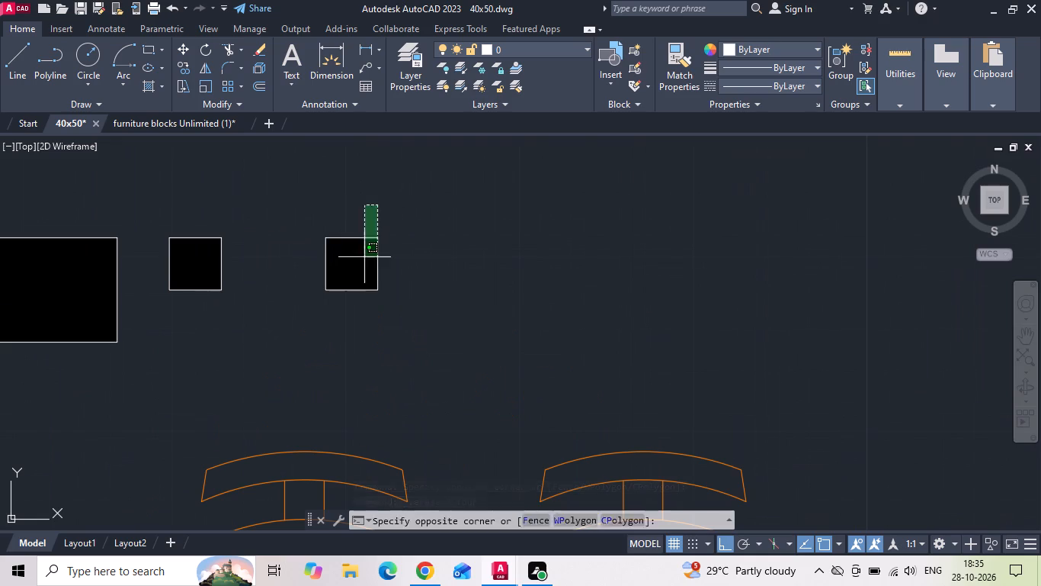
click(314, 317)
right_click(351, 238)
drag(402, 299, 409, 298)
click(687, 292)
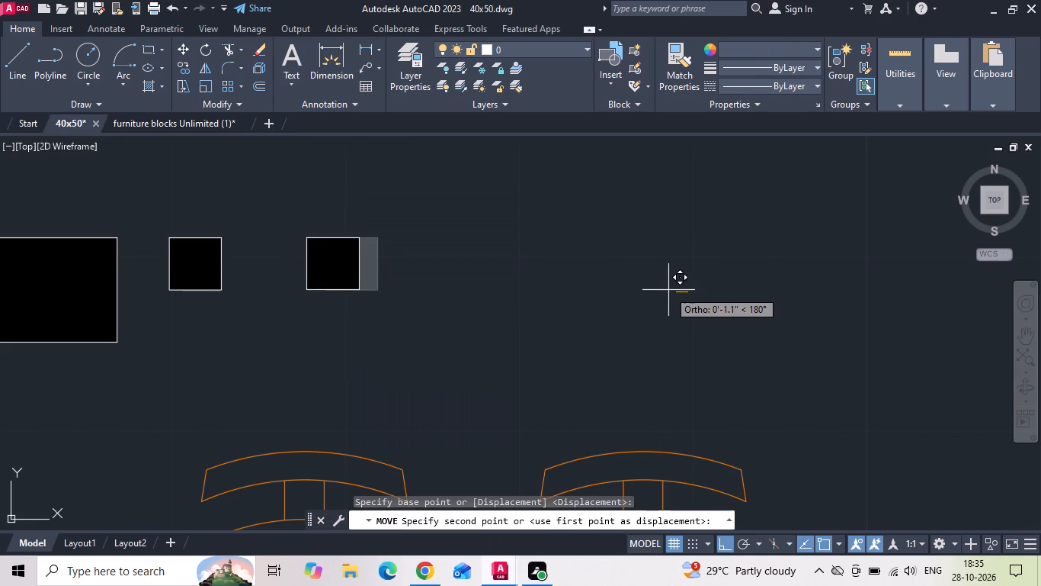
text(1)
key(space)
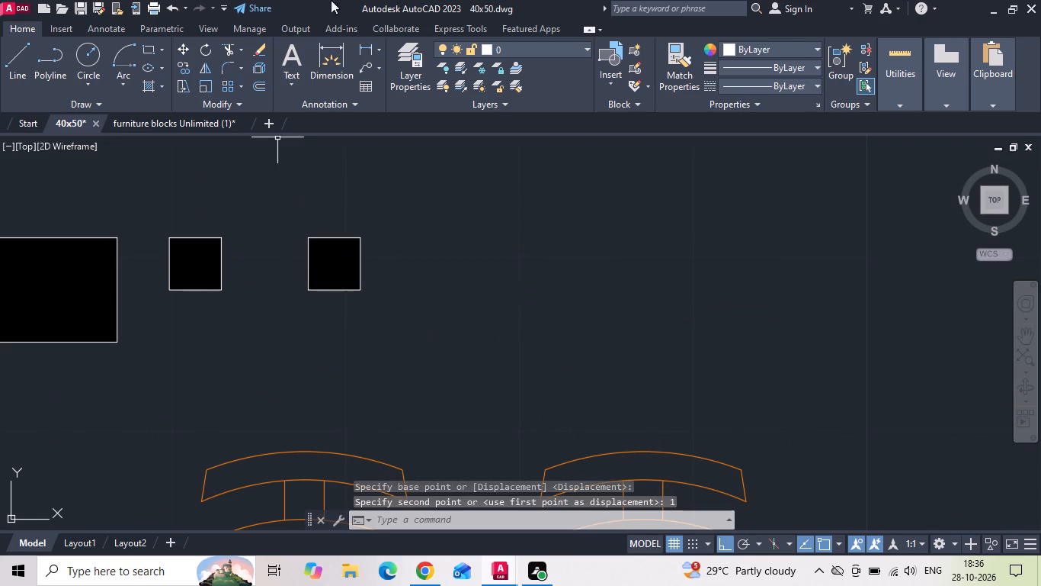
Measure the gap between the two hatched squares with a linear dimension, without placing it.
click(360, 53)
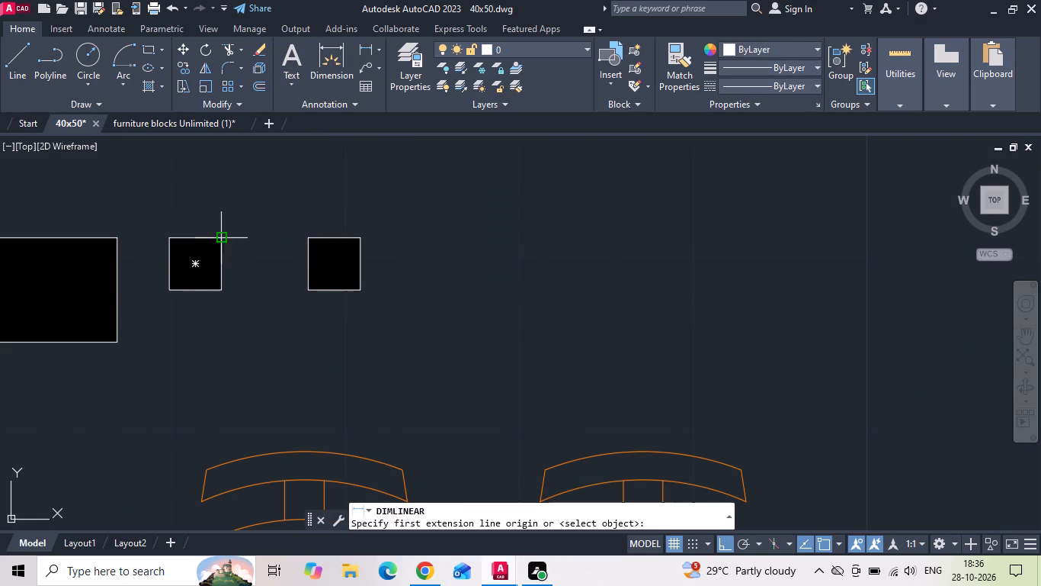
drag(223, 237, 229, 236)
click(312, 235)
scroll(312, 235, down, 1)
key(Escape)
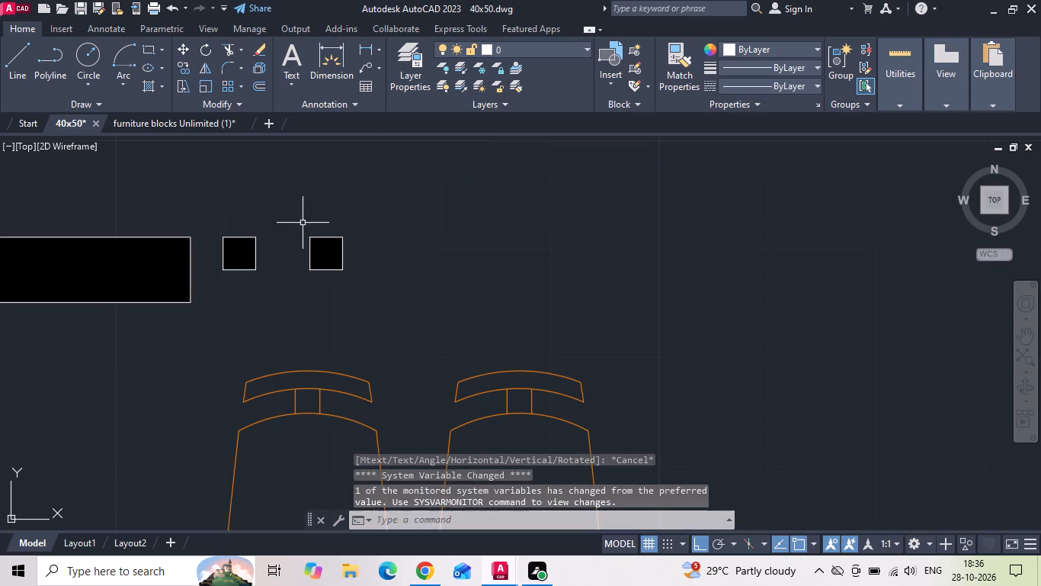
Move the second hatched square another 2" horizontally toward the first one.
drag(302, 221, 304, 243)
click(368, 285)
right_click(369, 281)
click(392, 295)
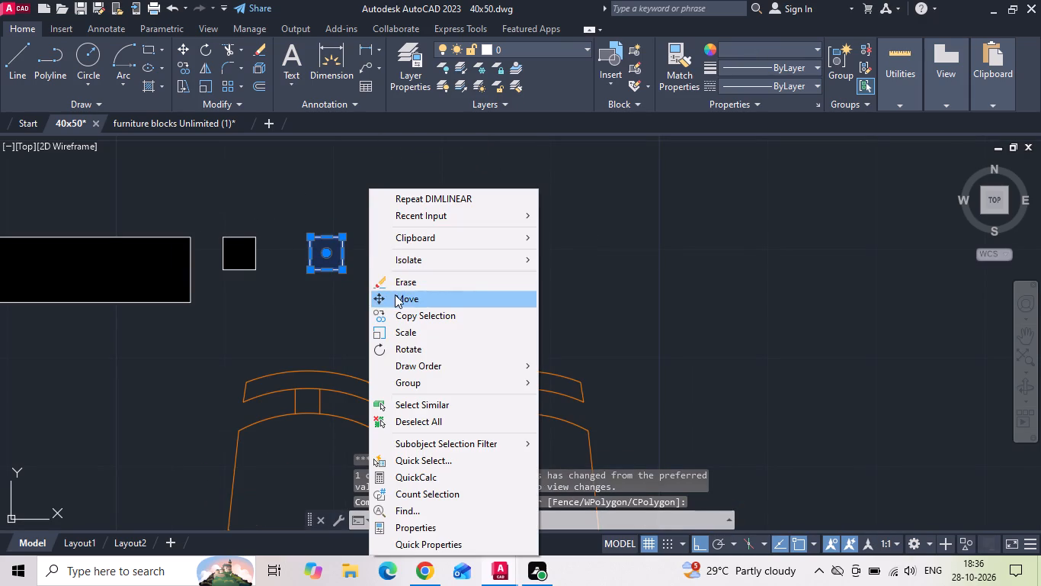
click(498, 276)
text(2)
key(space)
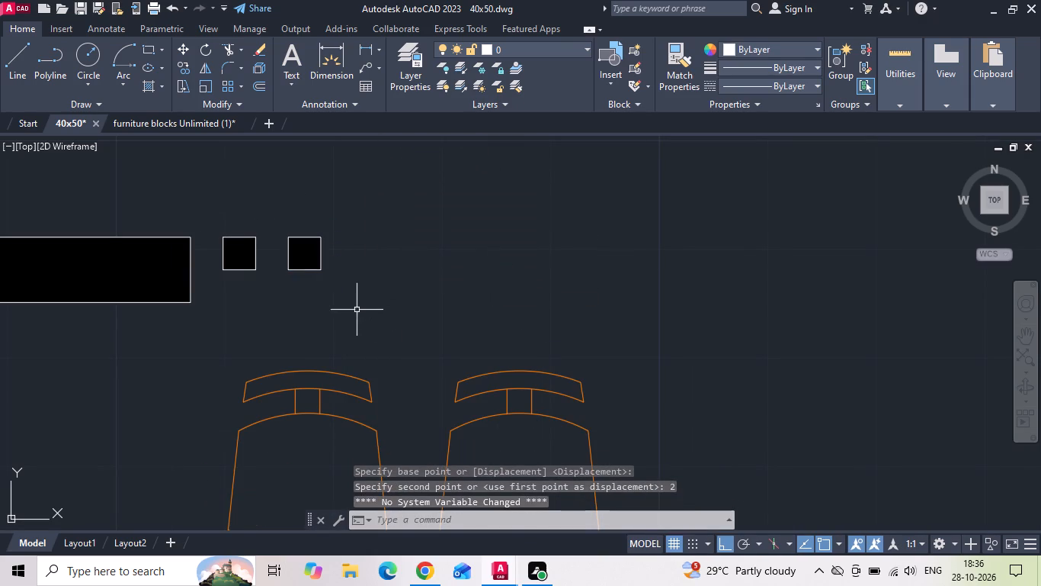
Copy the pair of squares three times from the wall stub's upper corner, making an evenly spaced row of eight.
click(356, 310)
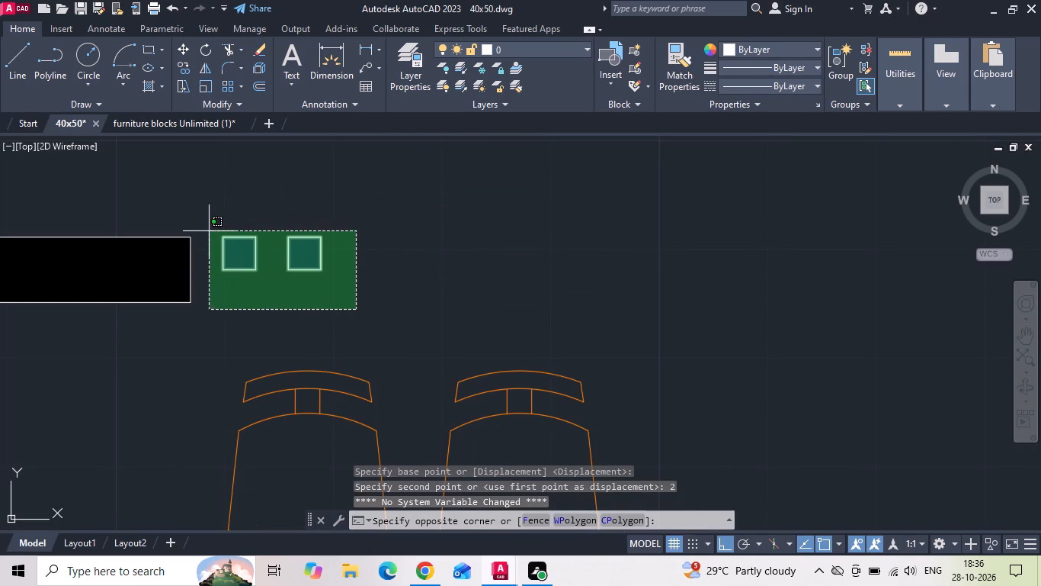
click(209, 230)
right_click(209, 230)
click(236, 313)
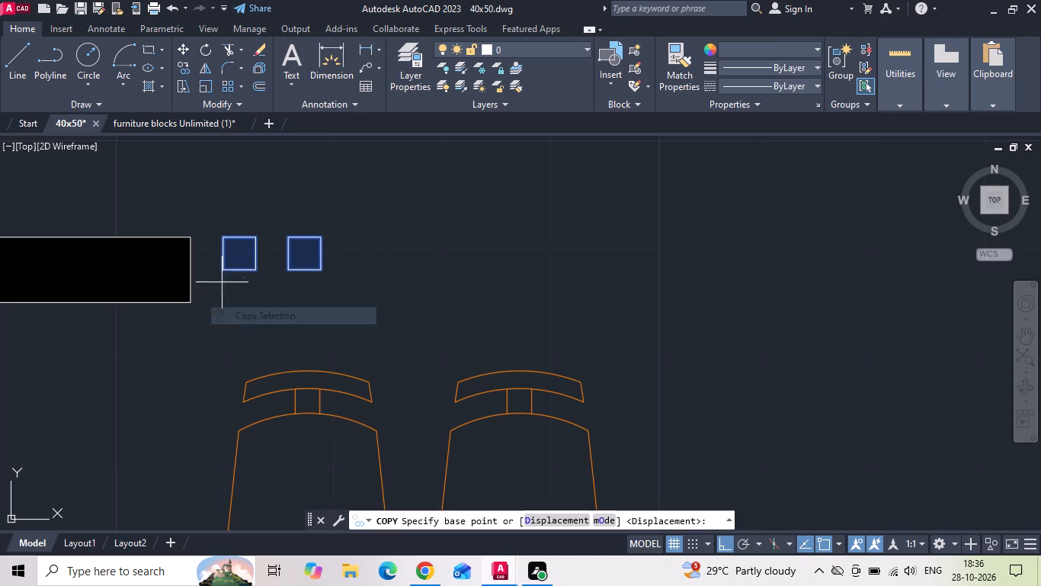
drag(192, 237, 200, 237)
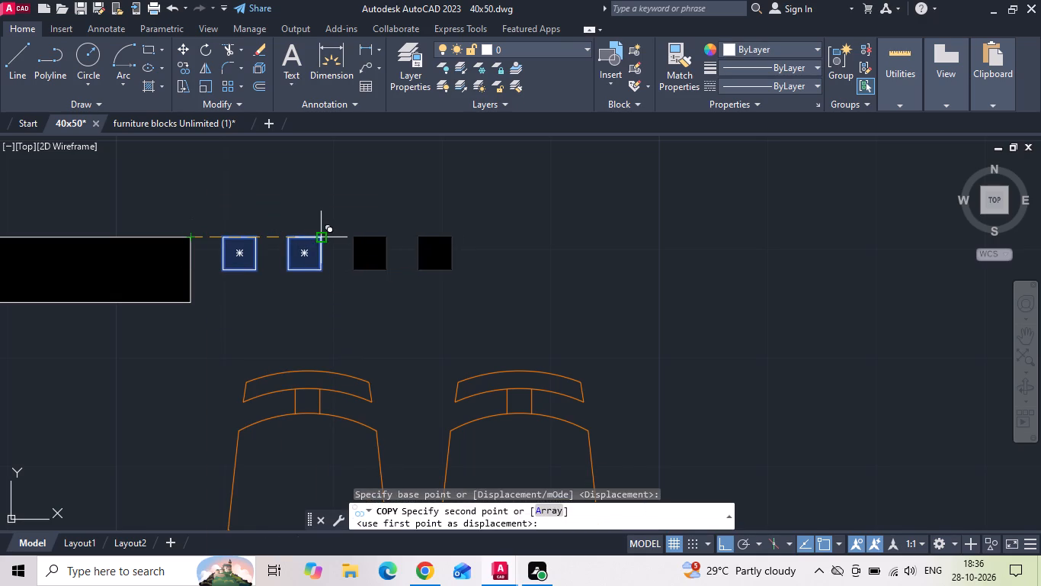
click(319, 240)
click(454, 237)
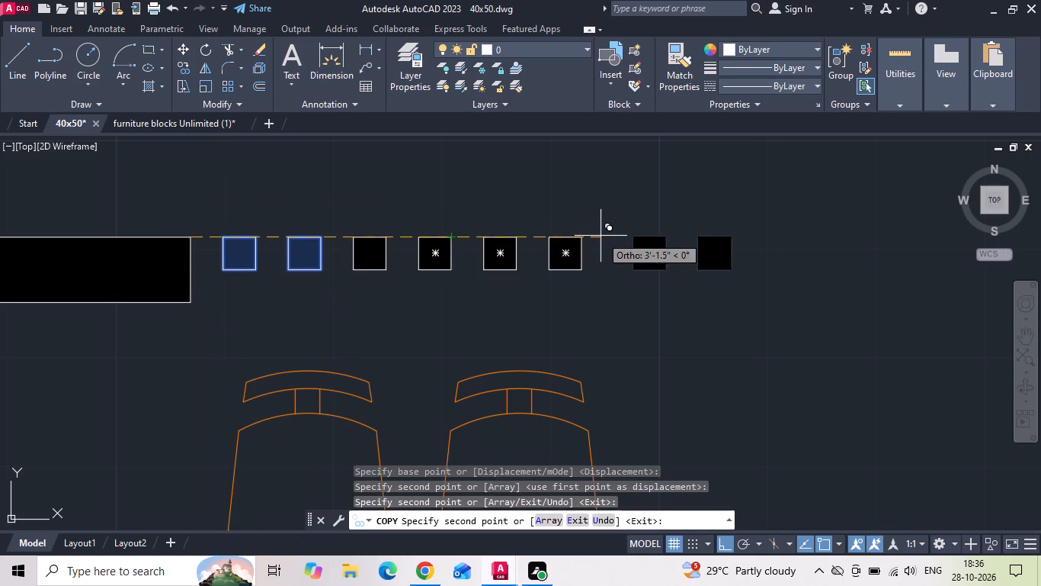
click(581, 237)
key(Escape)
Copy the row of eight squares to the matching kitchen–dining wall stub in the unfurnished plan beyond the reference image.
scroll(450, 203, down, 3)
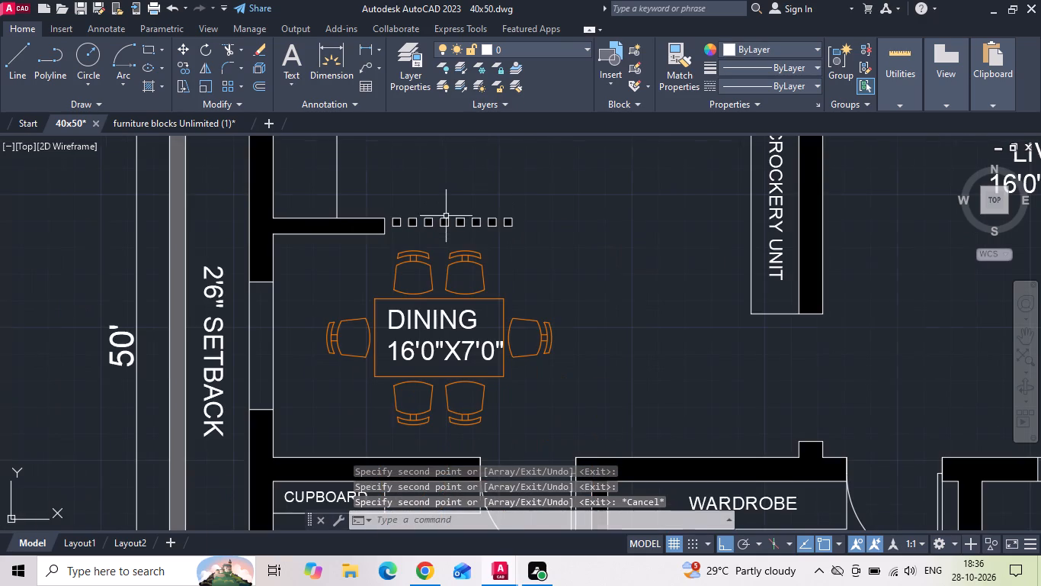
drag(537, 196, 494, 224)
scroll(404, 227, up, 2)
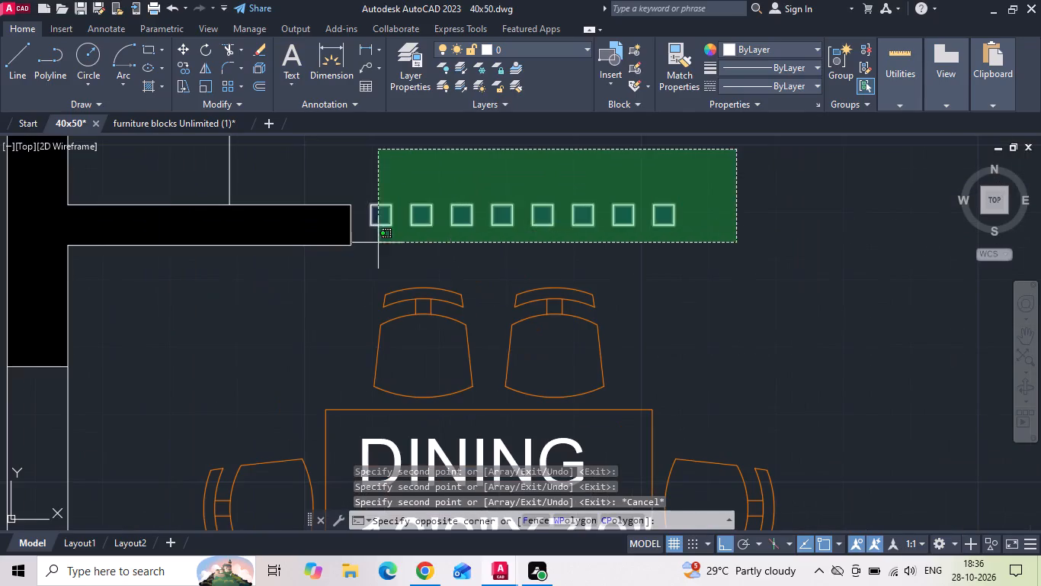
click(366, 250)
right_click(364, 250)
click(393, 317)
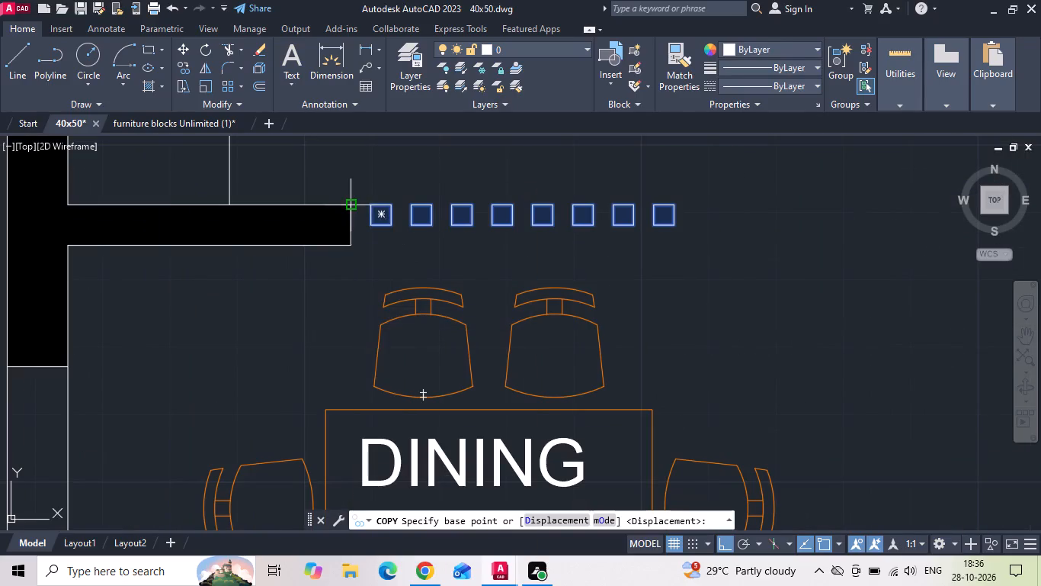
click(351, 206)
scroll(261, 242, down, 7)
scroll(579, 256, up, 4)
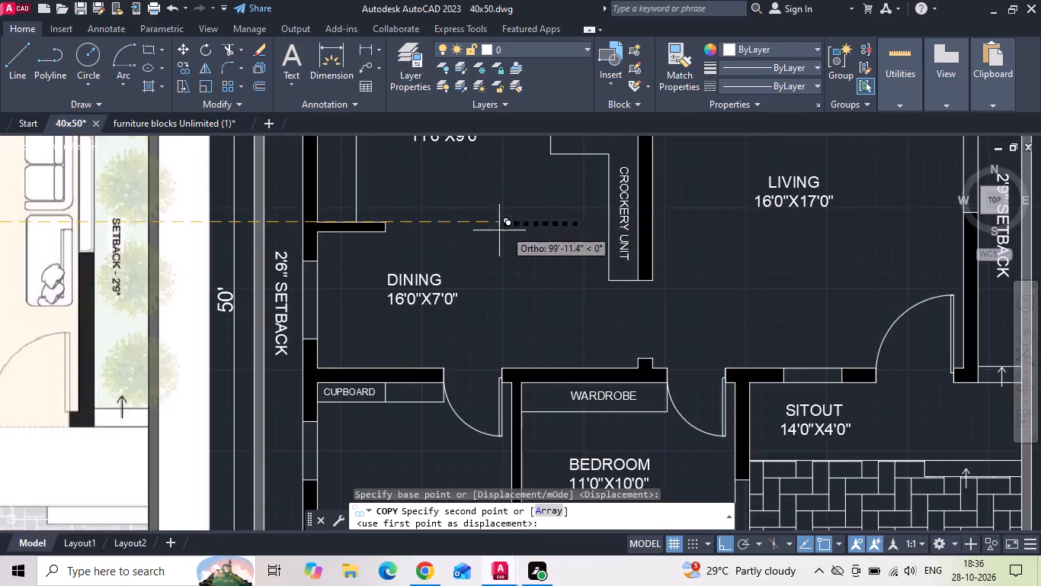
scroll(403, 232, up, 3)
click(332, 192)
key(Escape)
Save the 40x50 drawing.
key(ctrl+s)
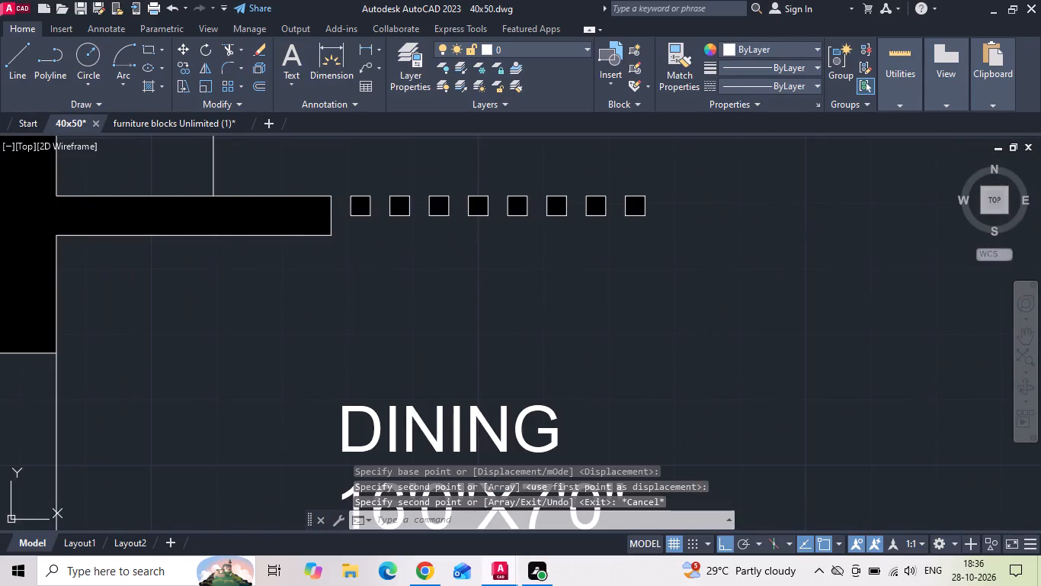
ctrl+scroll(473, 227, down, 6)
scroll(664, 291, down, 1)
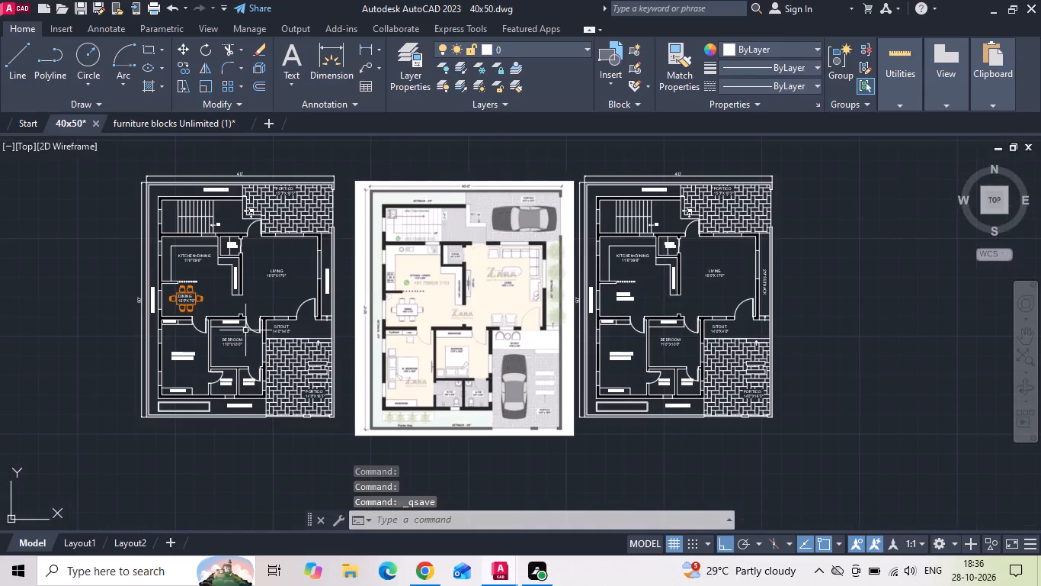
scroll(174, 291, up, 1)
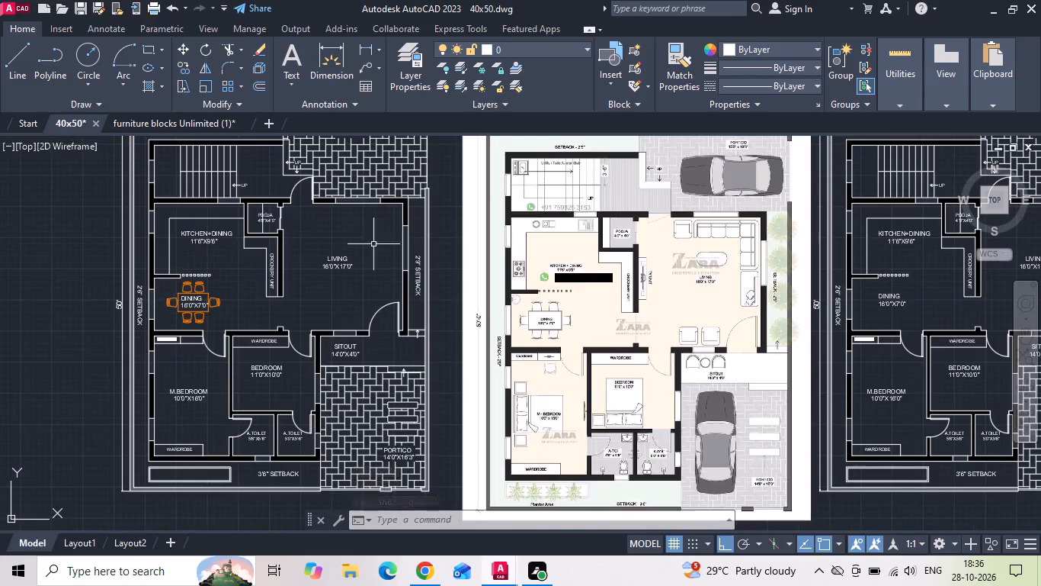
scroll(549, 222, up, 2)
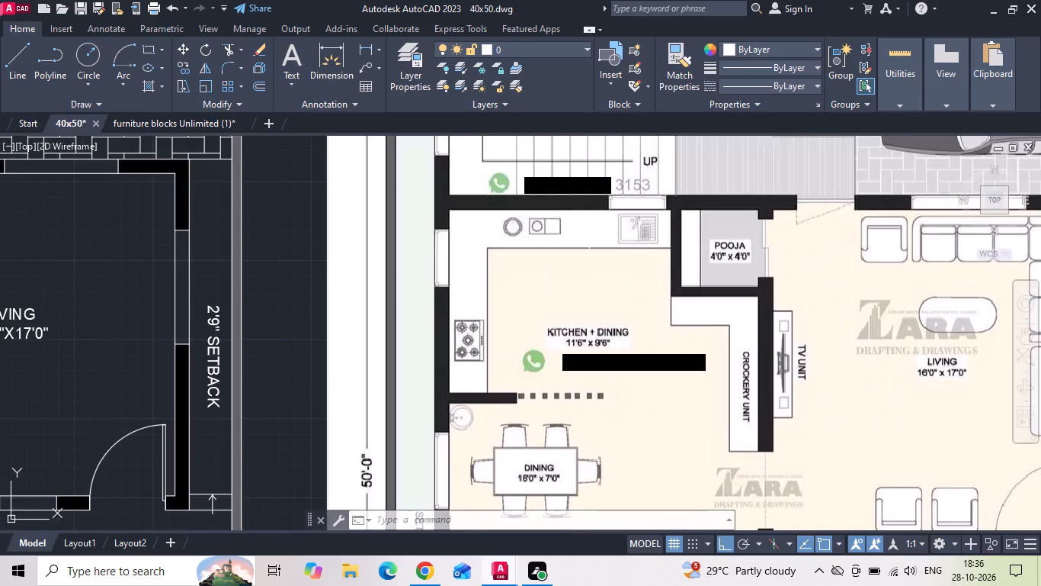
key(ctrl+s)
Open the existing drawing 28'6x41.
click(1, 8)
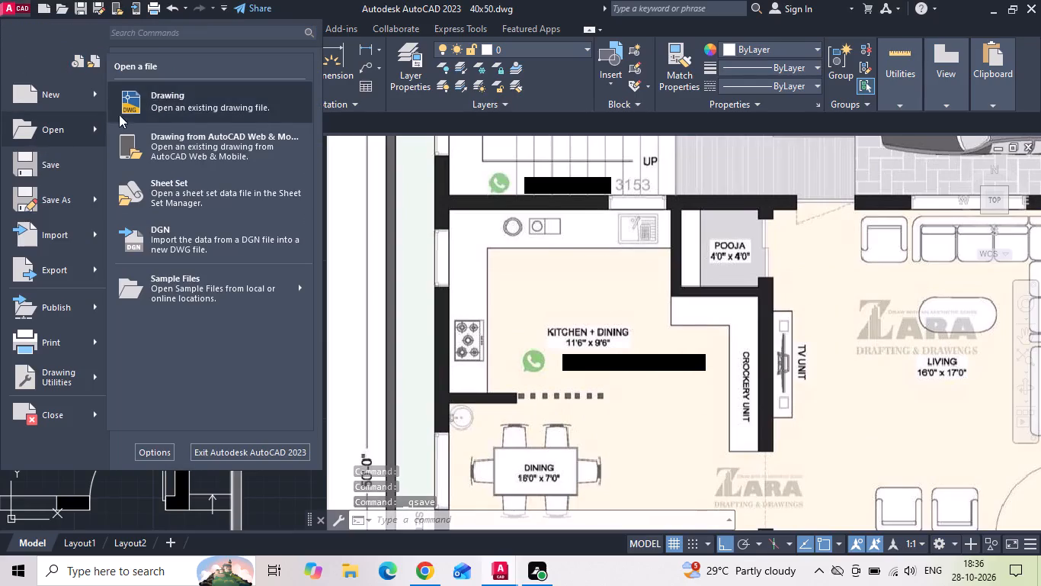
click(129, 110)
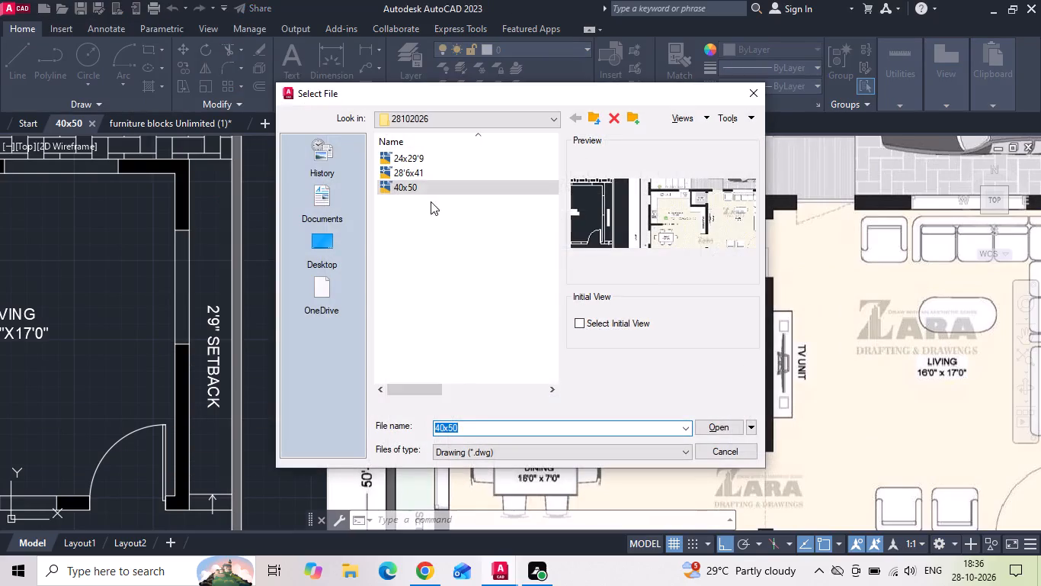
click(424, 178)
click(706, 425)
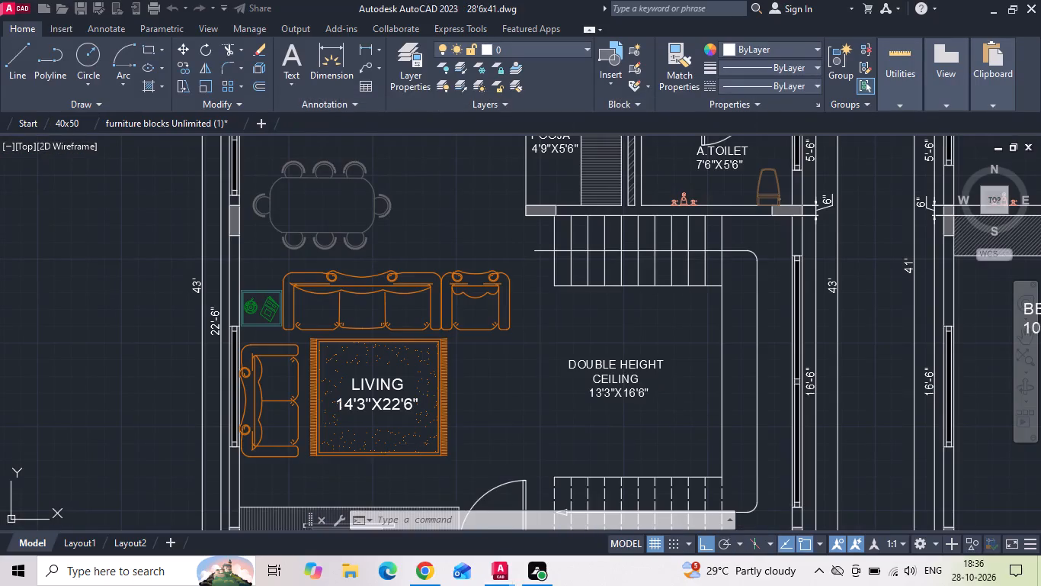
Copy the hob and the sink from the 28'6x41 drawing's kitchen and paste them into the 40x50 plan's kitchen.
scroll(524, 400, down, 3)
scroll(460, 262, up, 3)
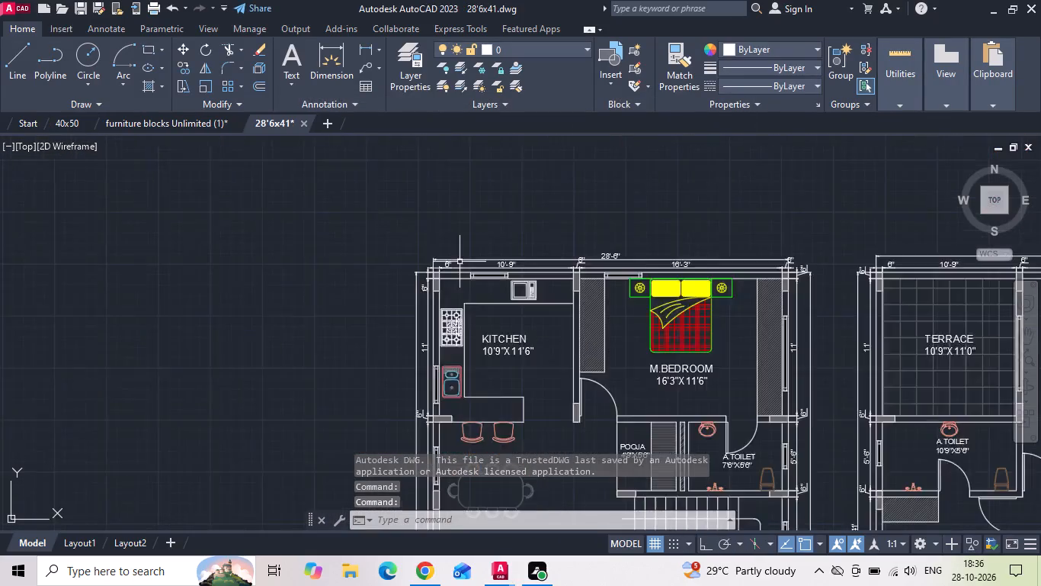
click(442, 381)
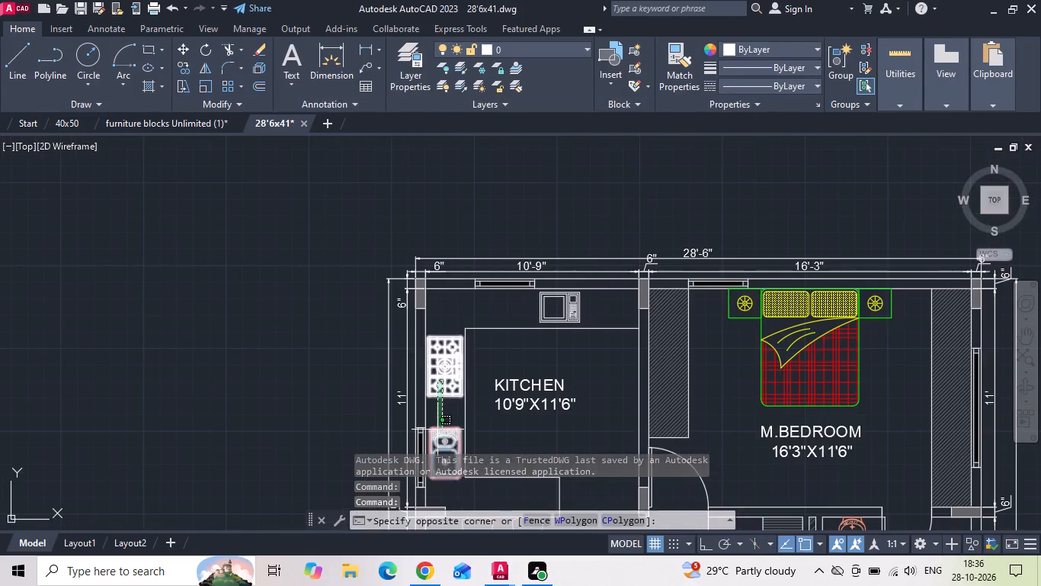
click(437, 430)
key(ctrl+c)
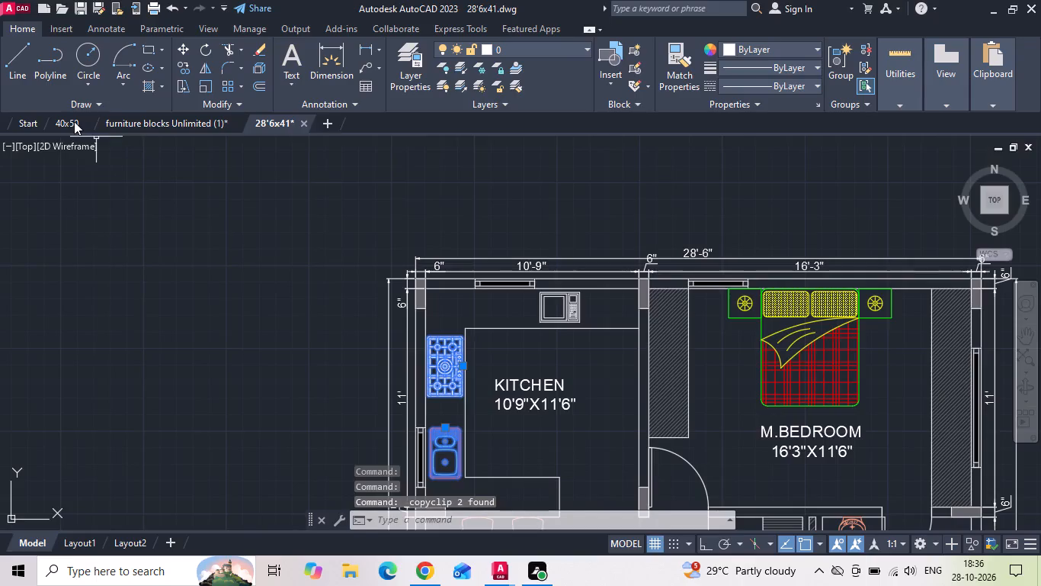
click(74, 121)
key(ctrl+v)
scroll(479, 330, down, 1)
middle_drag(283, 354, 547, 330)
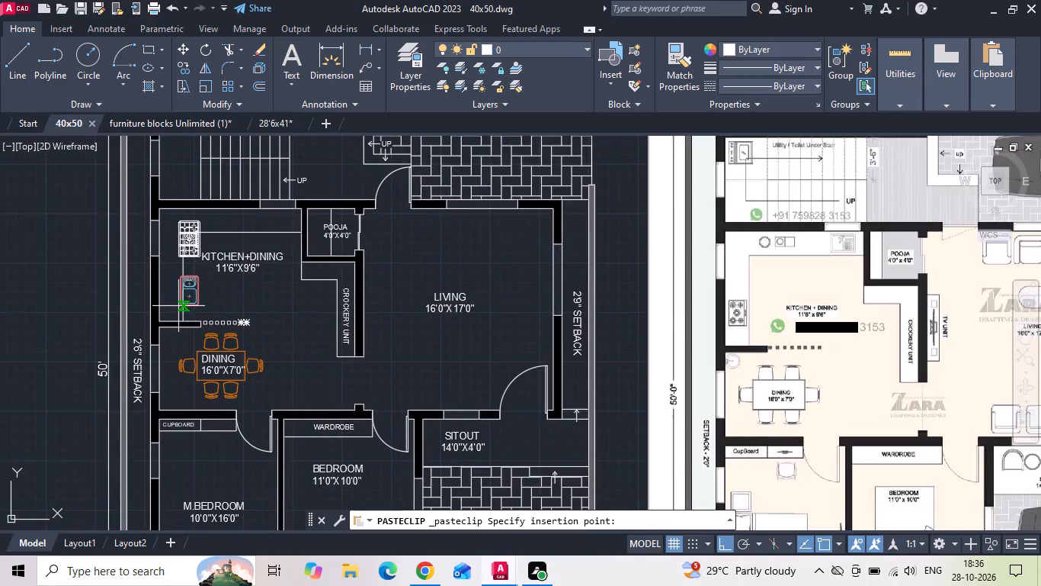
click(178, 306)
key(Escape)
Move the hob about 1'-10" toward the outer wall so it sits on the kitchen's side counter.
scroll(178, 306, up, 2)
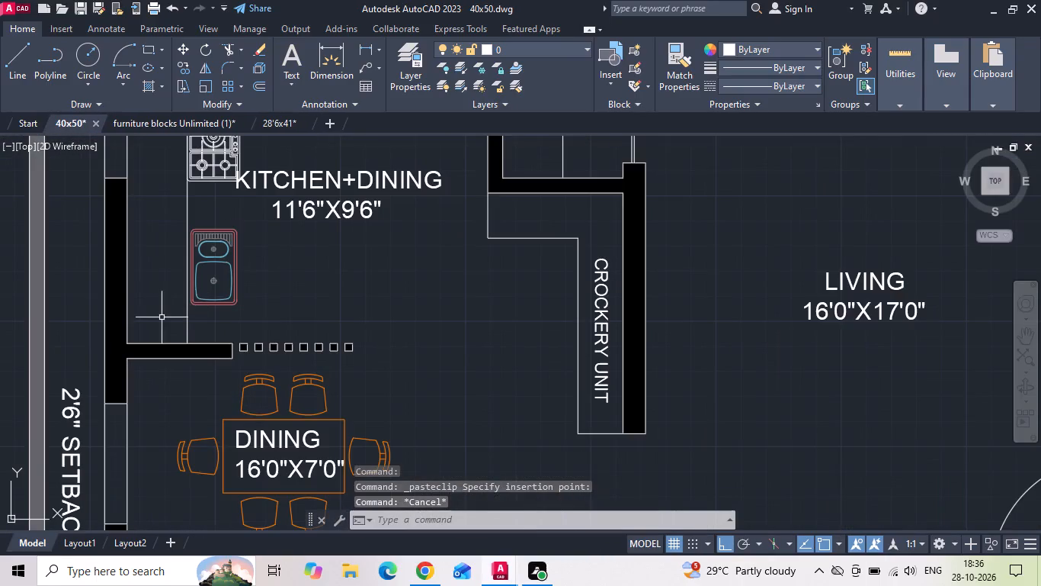
middle_drag(195, 204, 264, 301)
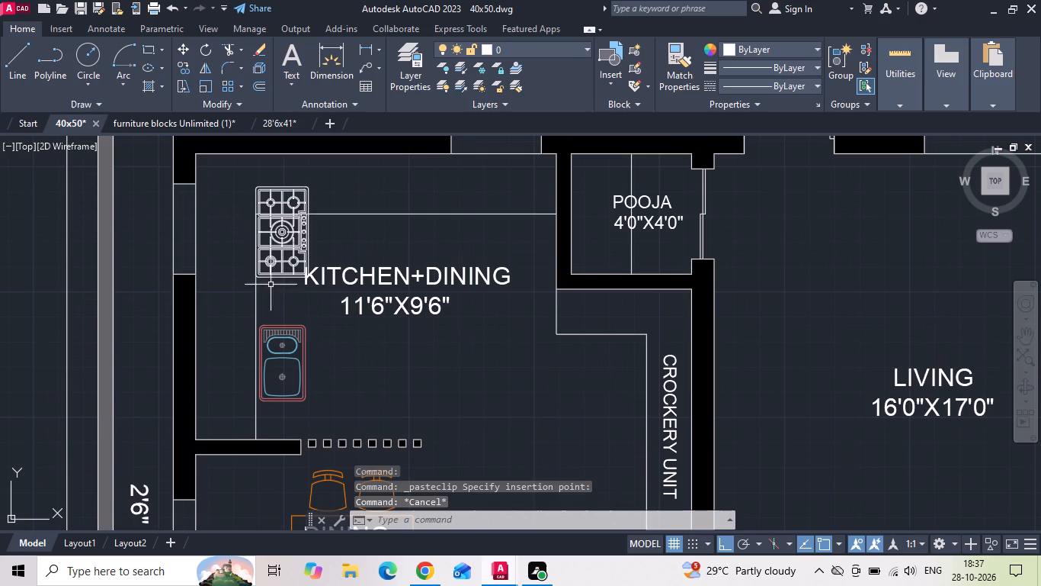
click(275, 262)
right_click(275, 262)
click(310, 275)
drag(265, 243, 239, 256)
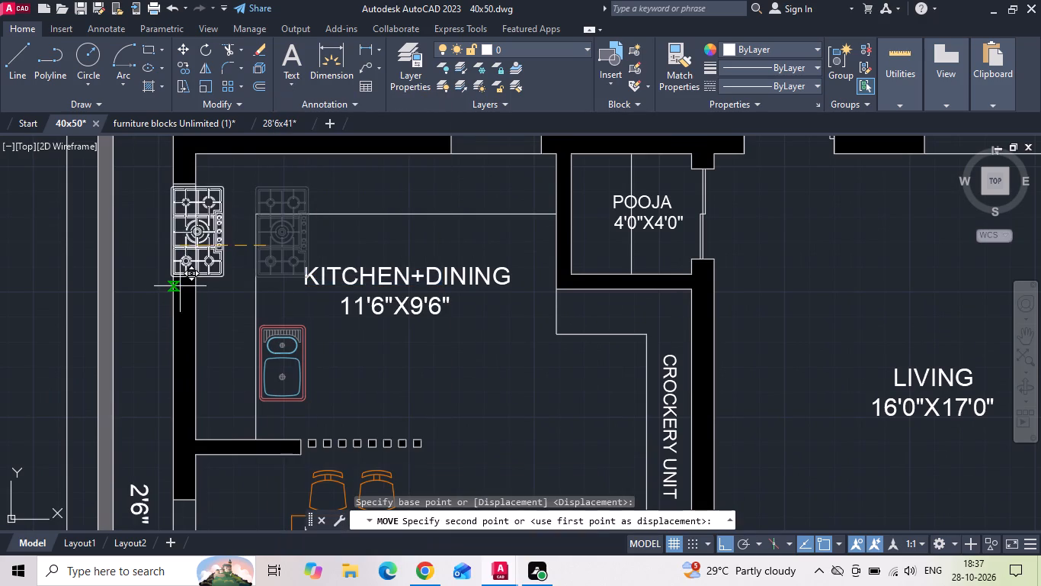
scroll(212, 275, up, 2)
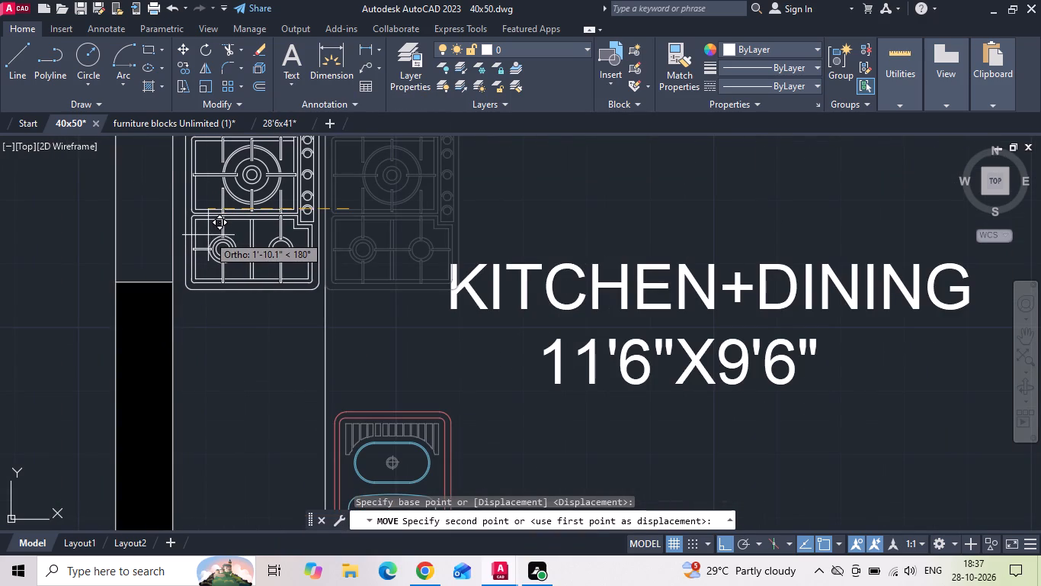
click(206, 234)
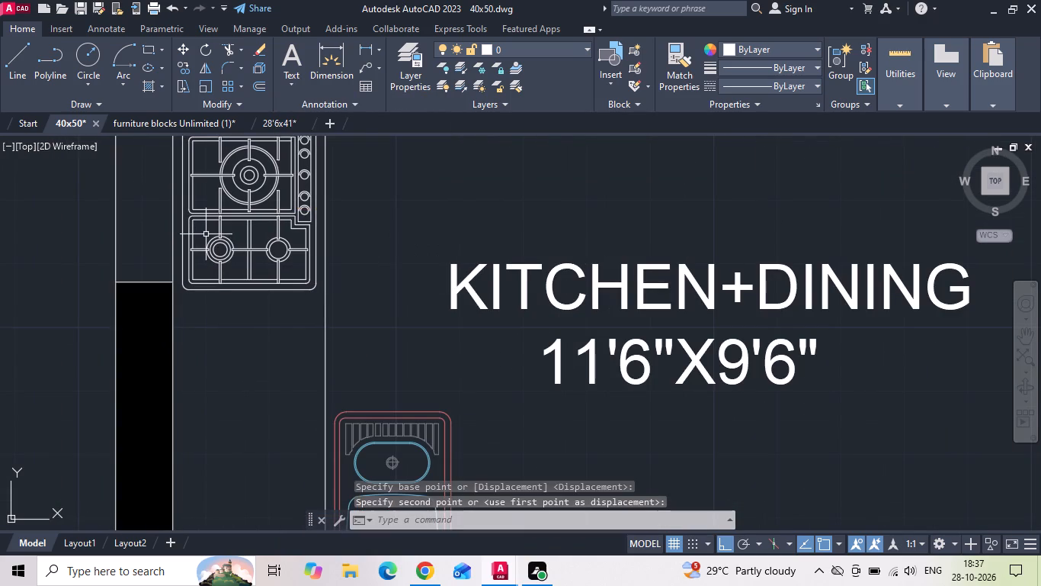
Move the hob about 2'-9" down along the side counter, toward the dining area.
click(206, 234)
click(208, 224)
click(204, 207)
right_click(204, 207)
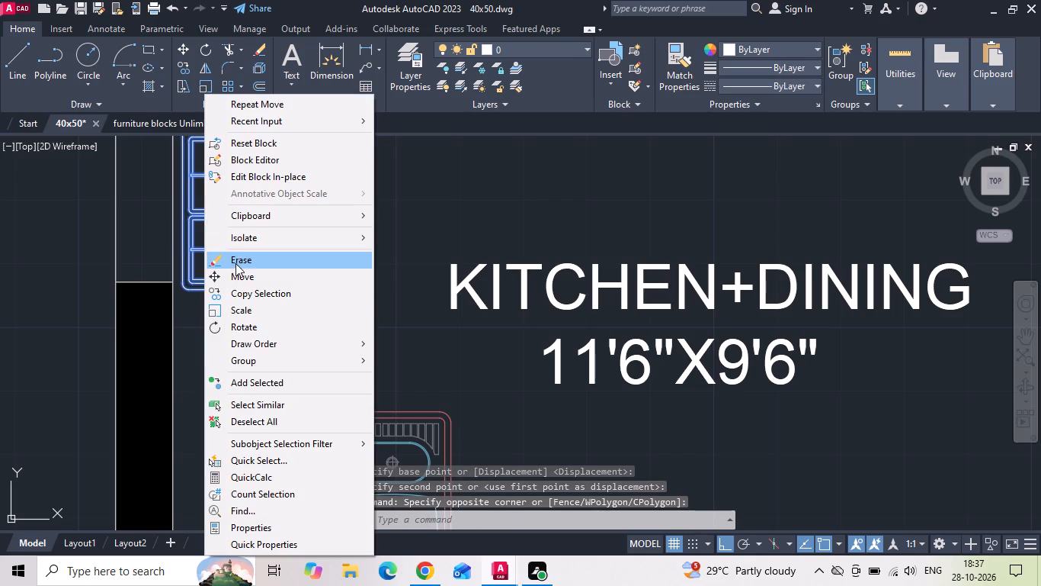
click(236, 277)
scroll(239, 281, down, 1)
click(327, 224)
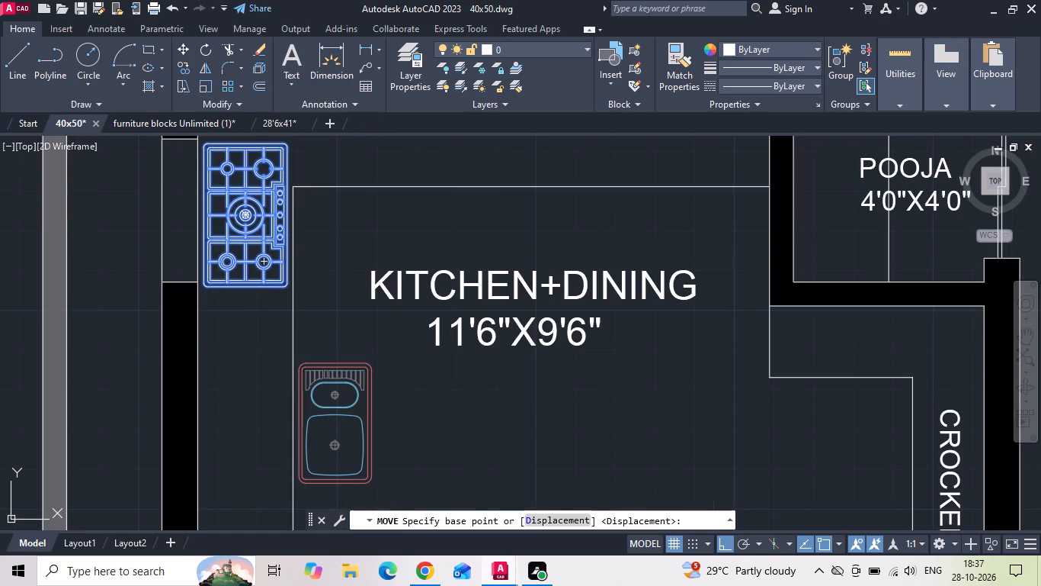
scroll(335, 343, down, 2)
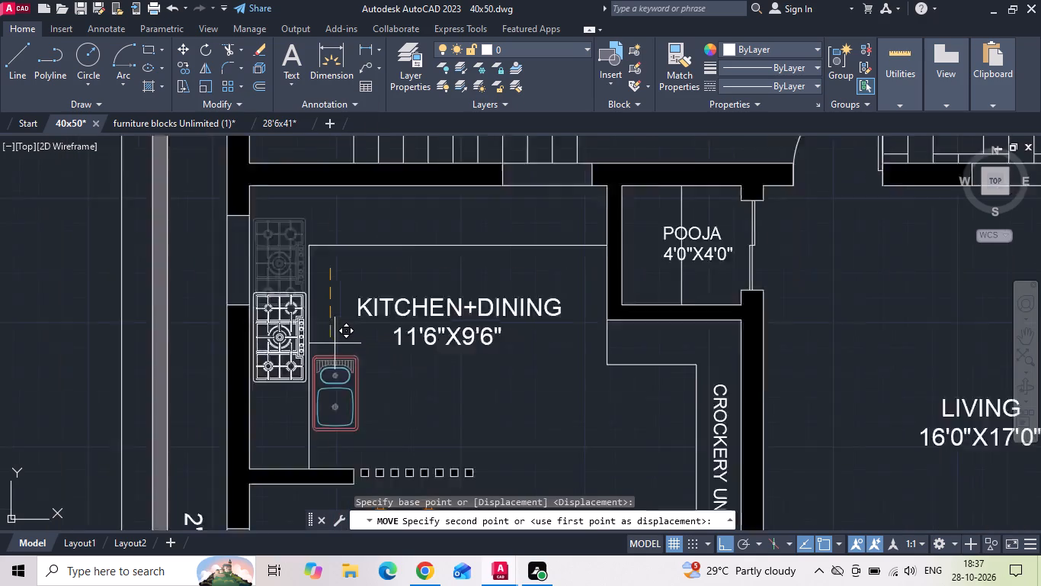
scroll(335, 348, up, 3)
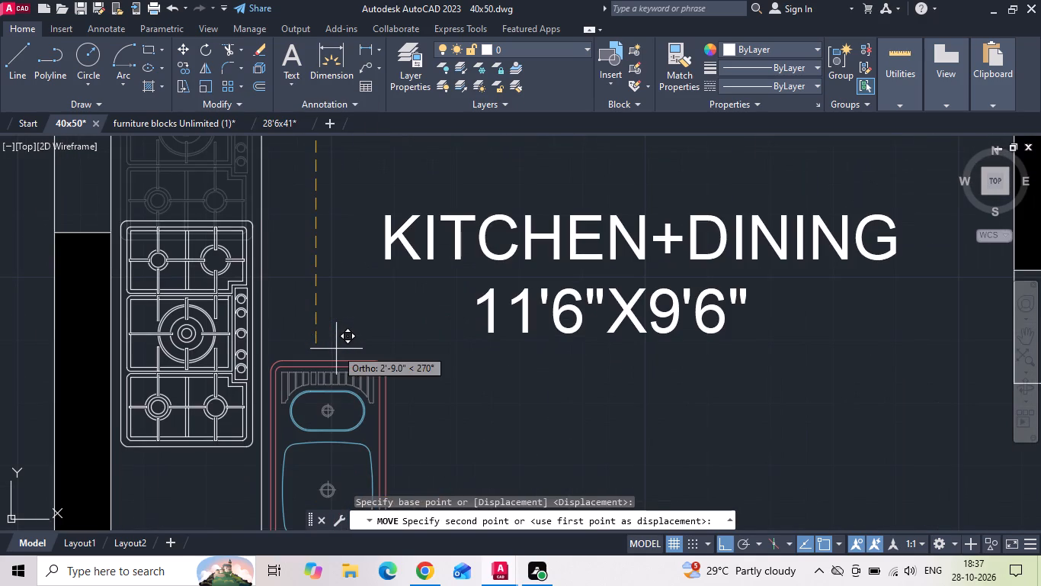
click(336, 349)
Move the sink straight up to the kitchen counter beside the staircase wall.
click(329, 368)
right_click(329, 368)
click(362, 276)
scroll(354, 312, down, 1)
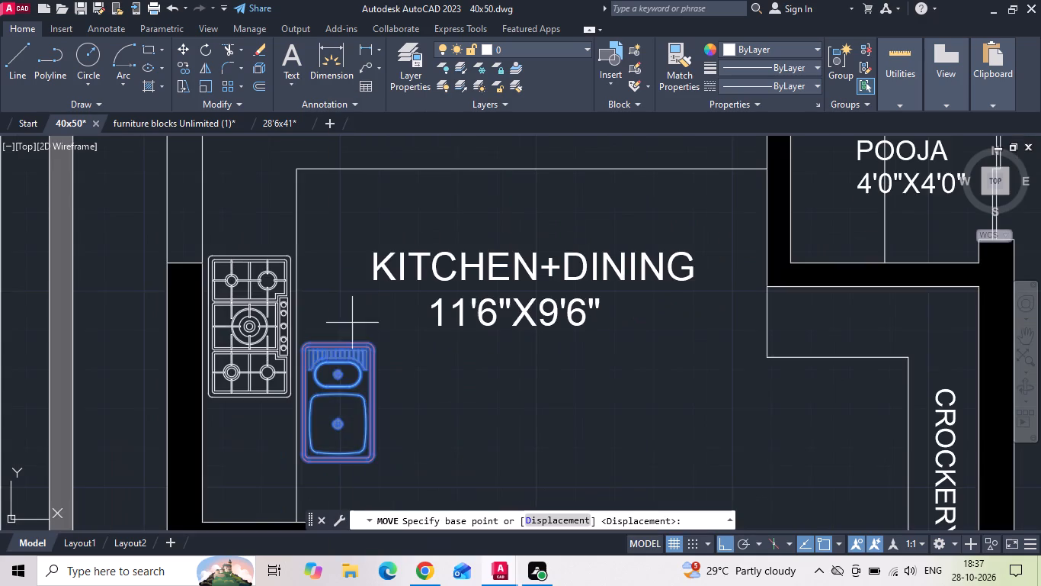
drag(338, 369, 342, 326)
middle_drag(376, 185, 365, 324)
click(375, 250)
key(Escape)
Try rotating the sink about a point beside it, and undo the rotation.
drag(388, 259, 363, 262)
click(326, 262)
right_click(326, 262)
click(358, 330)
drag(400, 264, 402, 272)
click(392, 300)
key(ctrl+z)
Rotate the sink to 270° about a point on the upper counter so it lies lengthwise.
scroll(398, 315, up, 1)
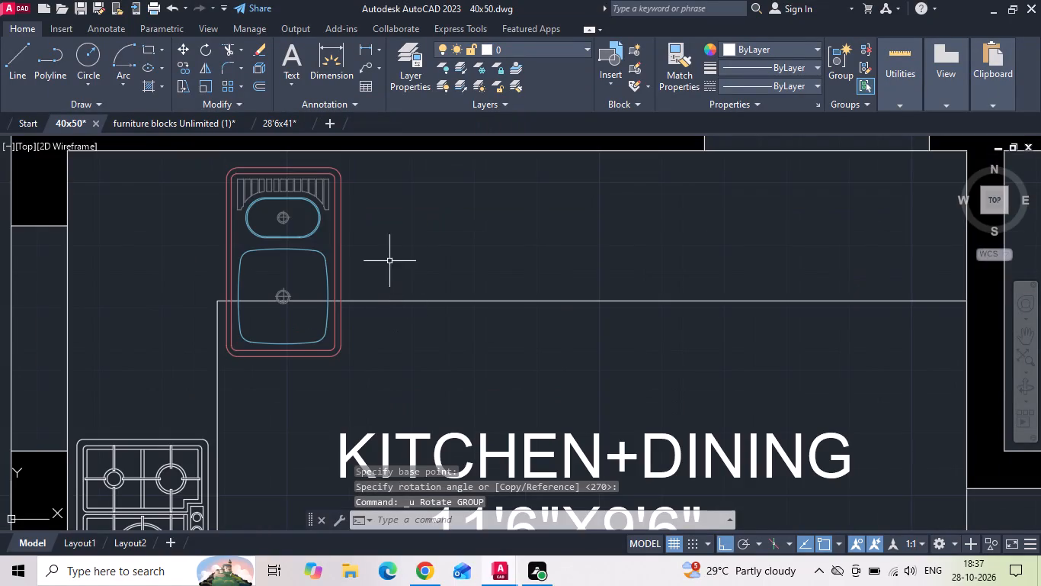
drag(389, 259, 352, 259)
click(309, 257)
right_click(309, 257)
click(343, 323)
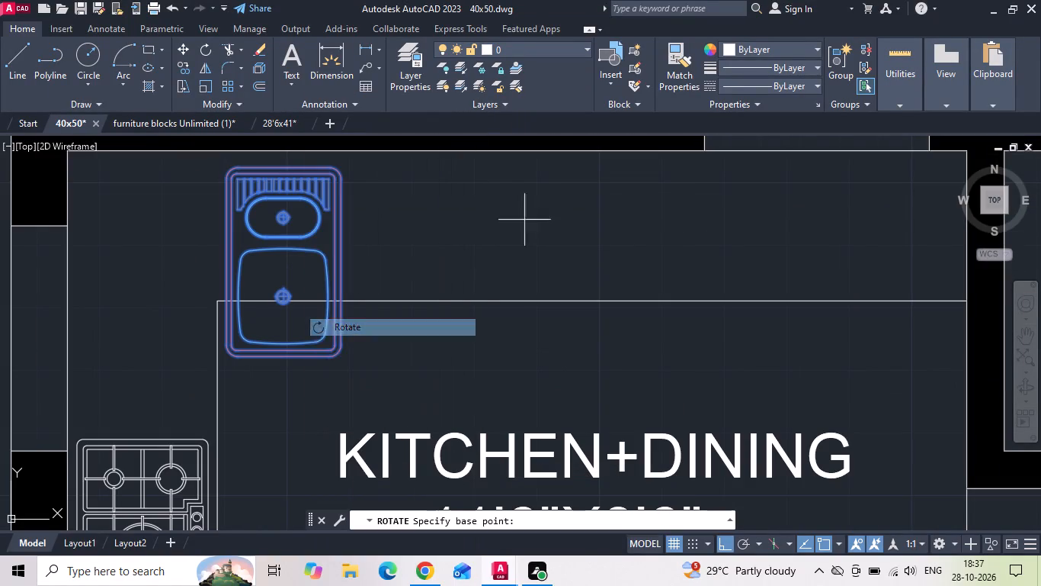
click(545, 214)
scroll(444, 311, down, 1)
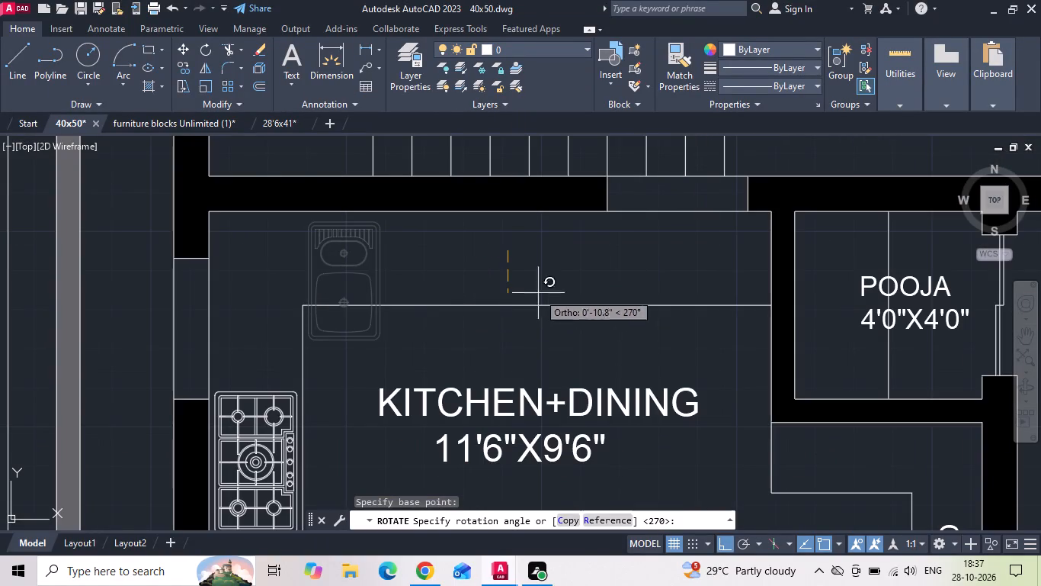
scroll(507, 307, down, 1)
click(507, 307)
Move the rotated sink down from the staircase onto the kitchen's upper counter.
click(490, 170)
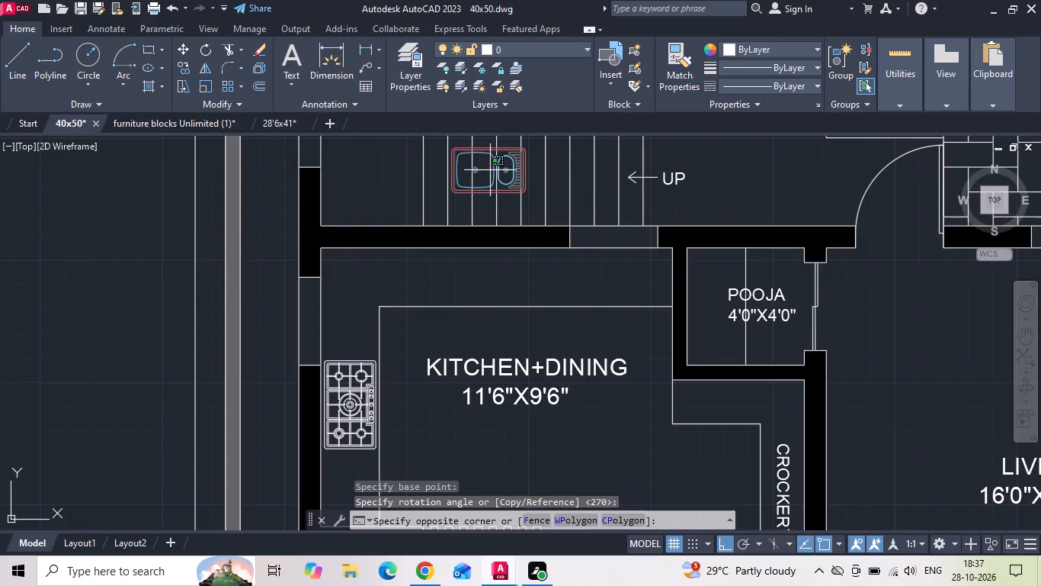
click(488, 147)
right_click(488, 147)
click(507, 278)
drag(492, 203, 491, 237)
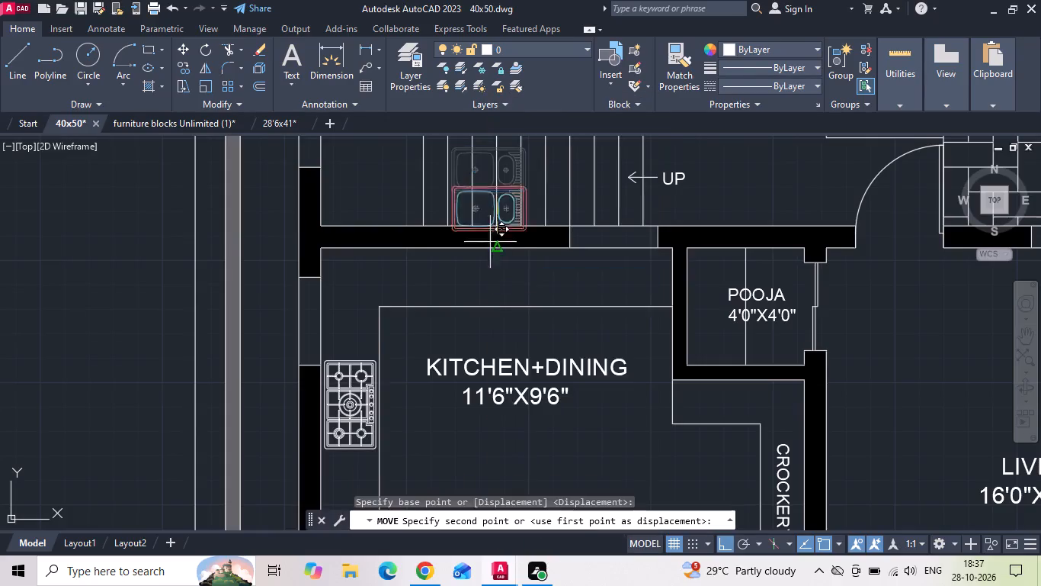
scroll(487, 283, up, 3)
click(463, 379)
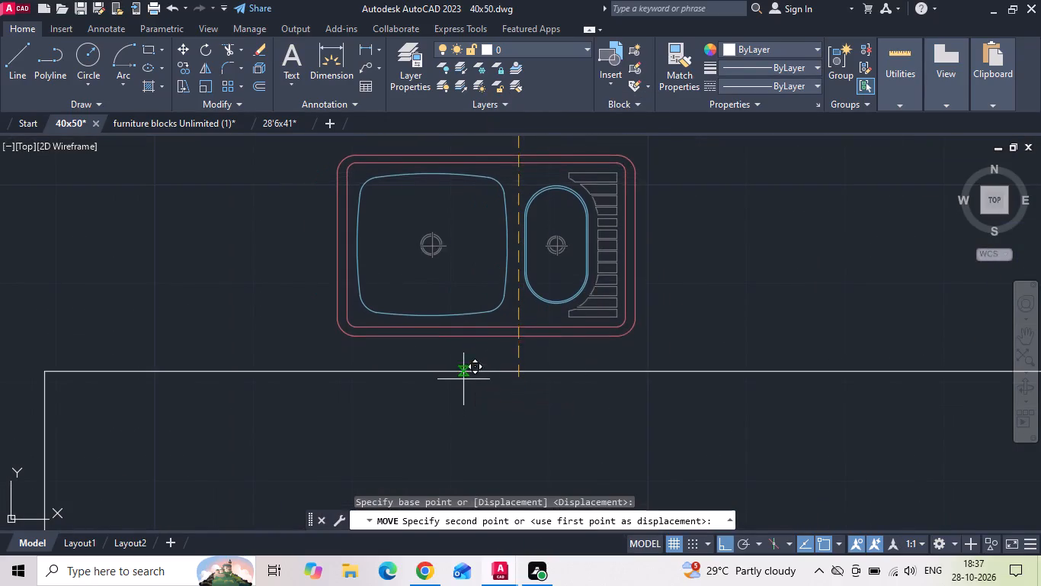
Shift the sink slightly downward to adjust its position within the depth of the upper counter.
scroll(345, 356, down, 3)
scroll(389, 344, up, 2)
drag(426, 300, 419, 297)
click(372, 291)
right_click(372, 291)
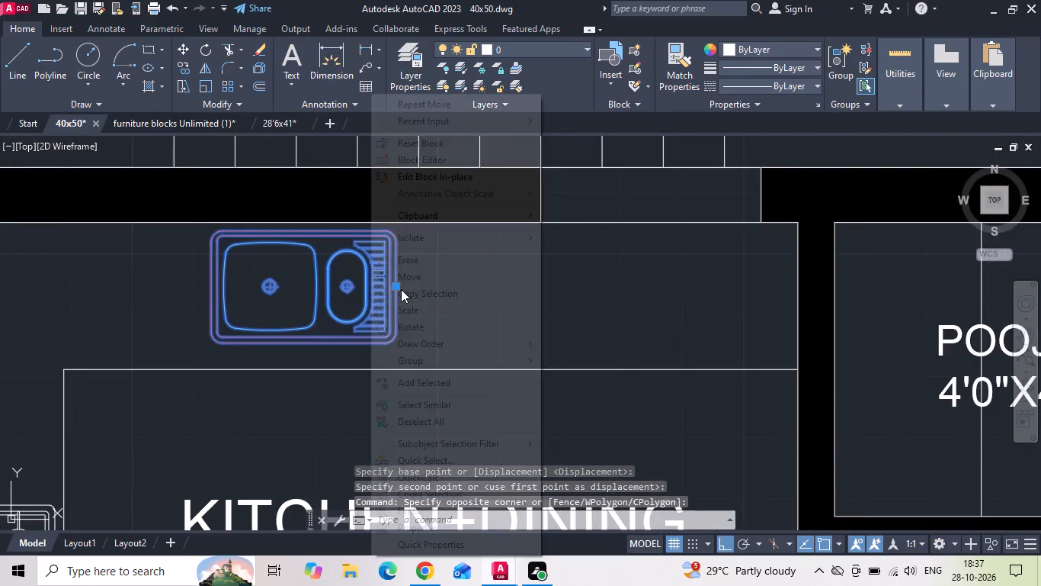
click(413, 278)
click(541, 266)
click(543, 275)
Move the sink about 3'-8.7" along the upper counter toward the pooja wall, matching the reference image.
scroll(320, 293, down, 4)
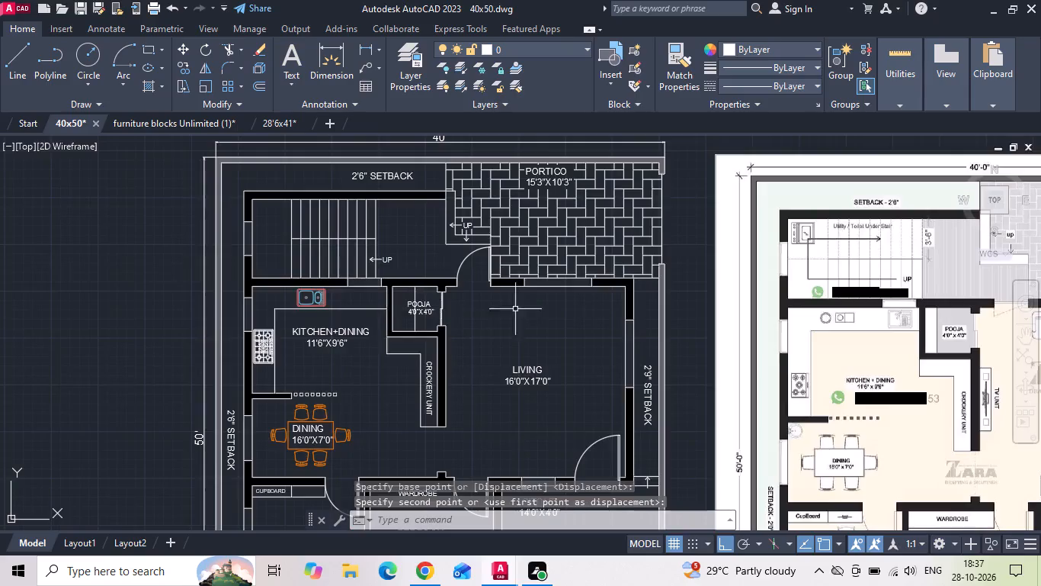
scroll(964, 324, up, 2)
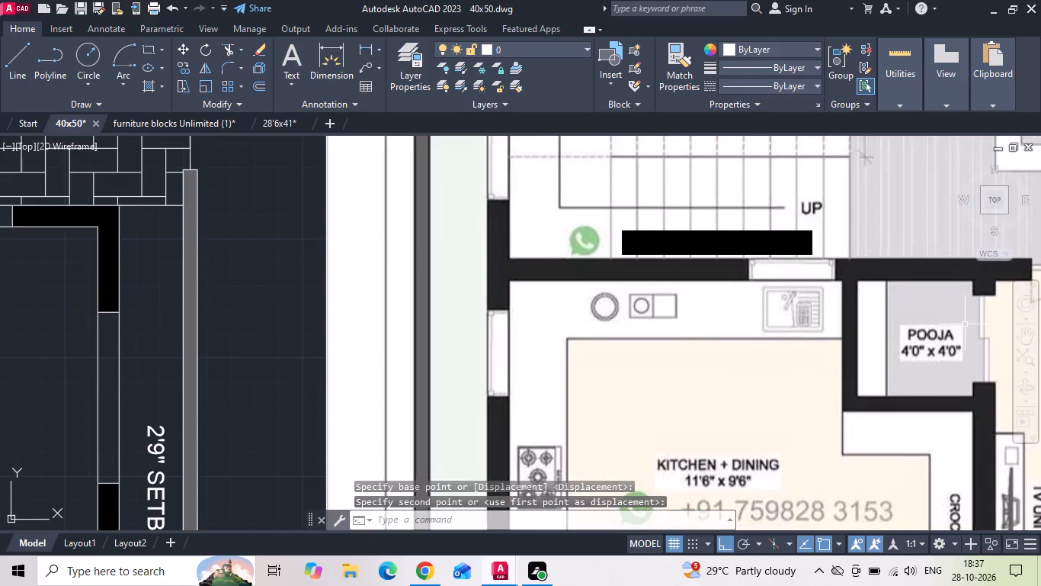
scroll(852, 323, down, 1)
middle_drag(59, 317, 500, 276)
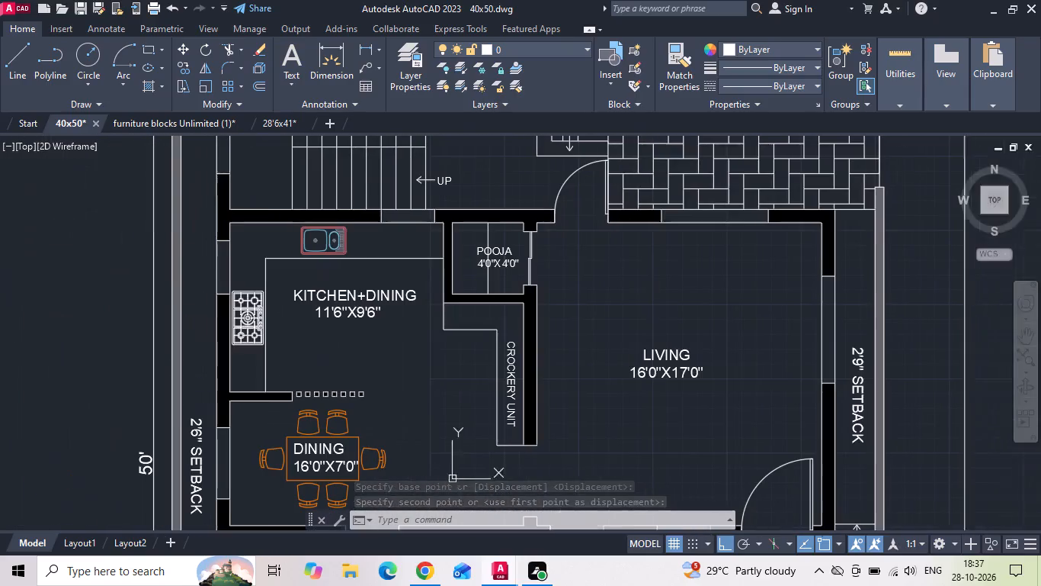
click(348, 240)
right_click(348, 240)
click(360, 278)
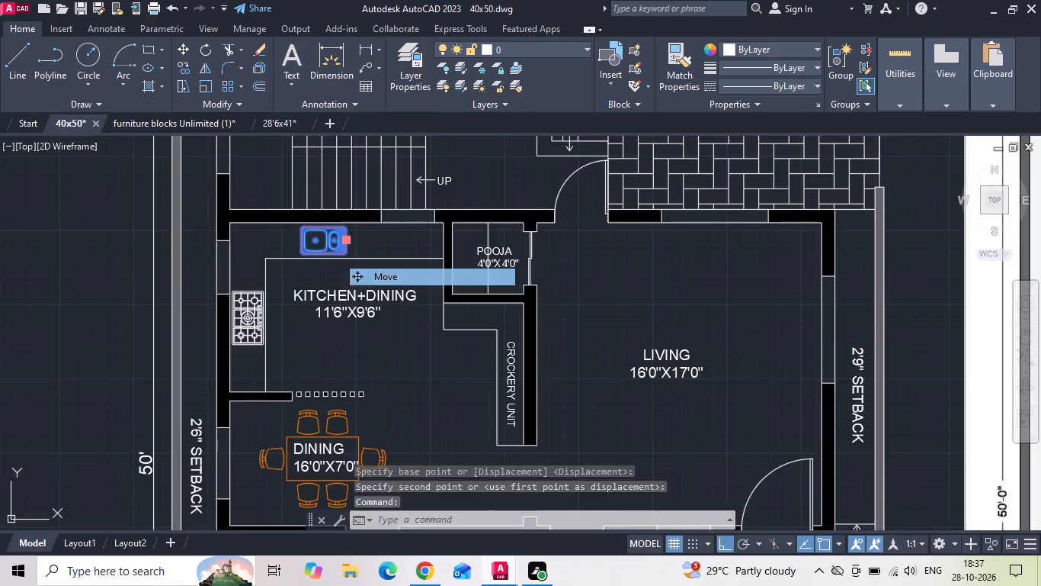
click(395, 359)
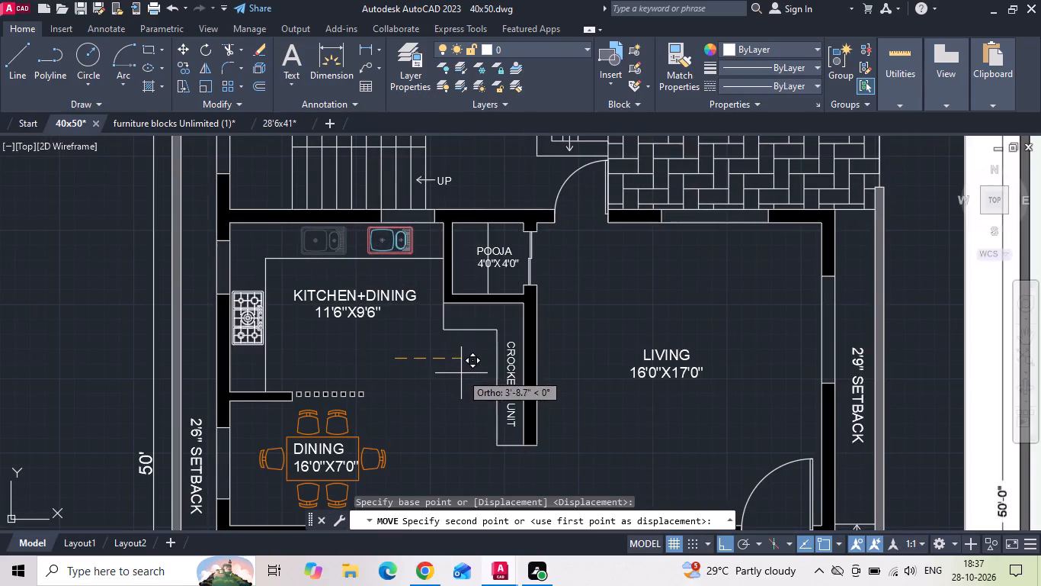
click(461, 373)
Save the 40x50 drawing.
key(ctrl+s)
Move the vertical line inside the pooja room 6" toward the kitchen.
scroll(338, 281, down, 2)
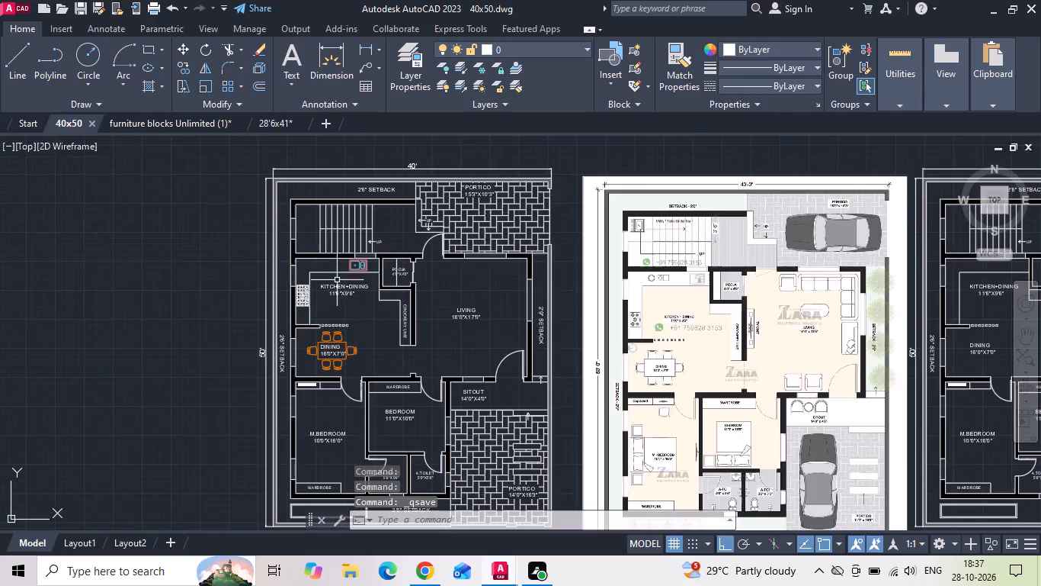
scroll(396, 247, up, 2)
scroll(396, 310, up, 3)
drag(363, 268, 354, 266)
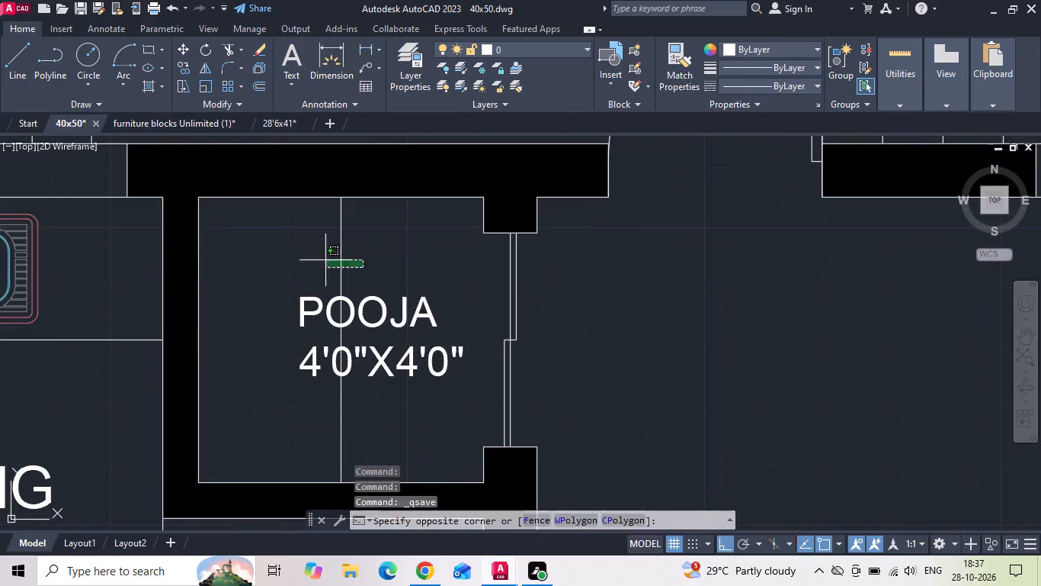
click(323, 259)
right_click(323, 259)
drag(399, 279, 408, 282)
drag(721, 307, 712, 307)
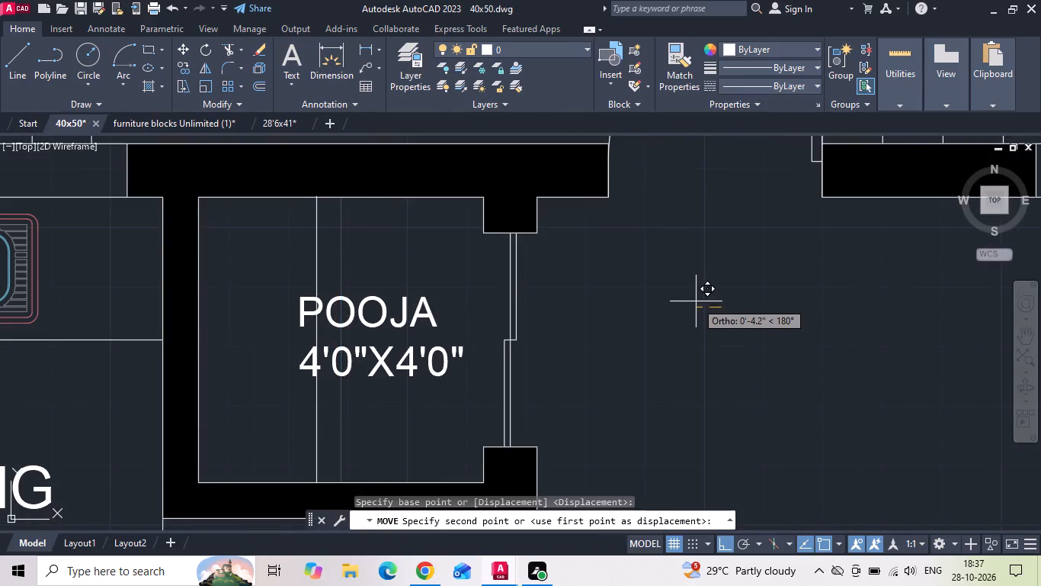
text(6)
key(space)
Copy the POOJA 4'0"X4'0" label slightly toward the pooja door and delete the original label.
click(380, 304)
right_click(380, 304)
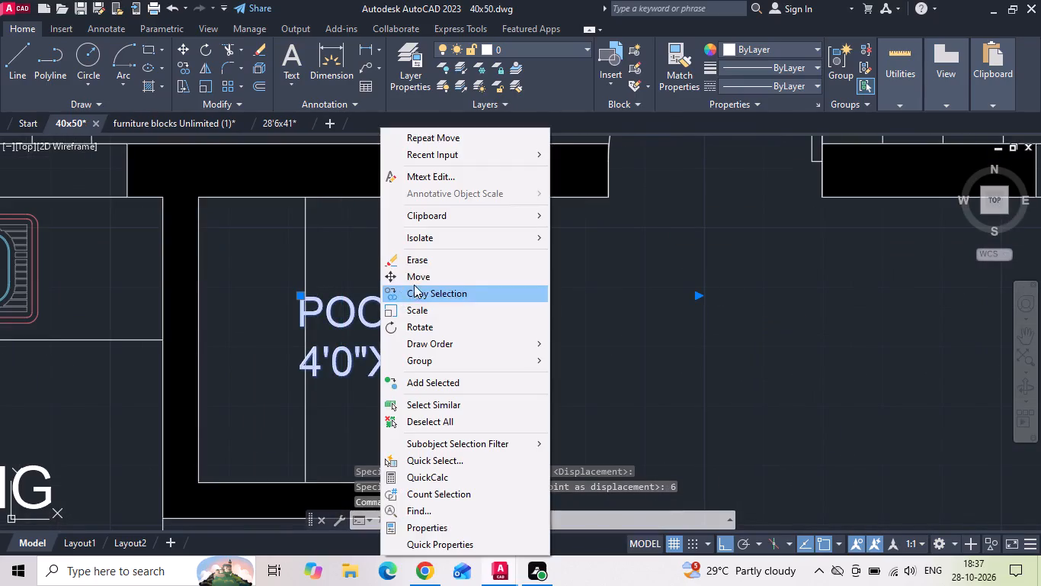
drag(417, 278, 426, 286)
click(802, 314)
click(820, 311)
key(Escape)
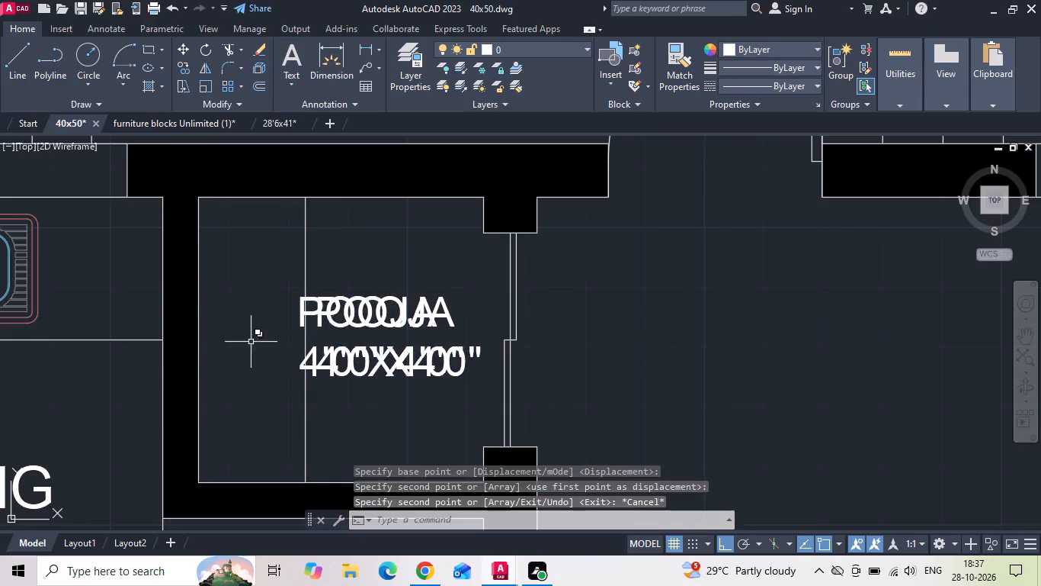
click(311, 313)
key(Delete)
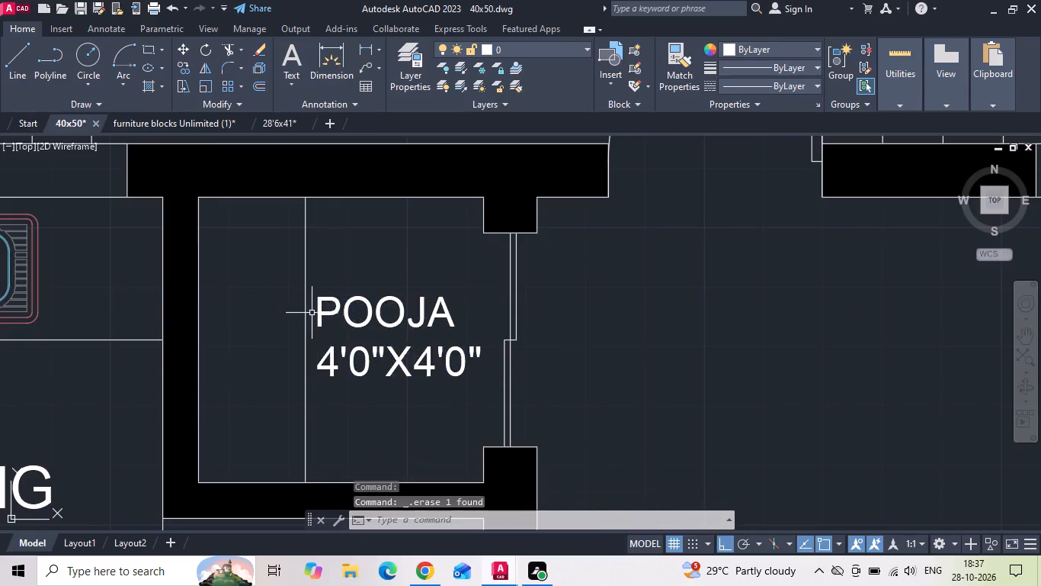
In the second plan, move the vertical line inside the pooja room 6" toward the kitchen.
scroll(293, 315, down, 6)
scroll(793, 311, up, 3)
scroll(460, 391, up, 2)
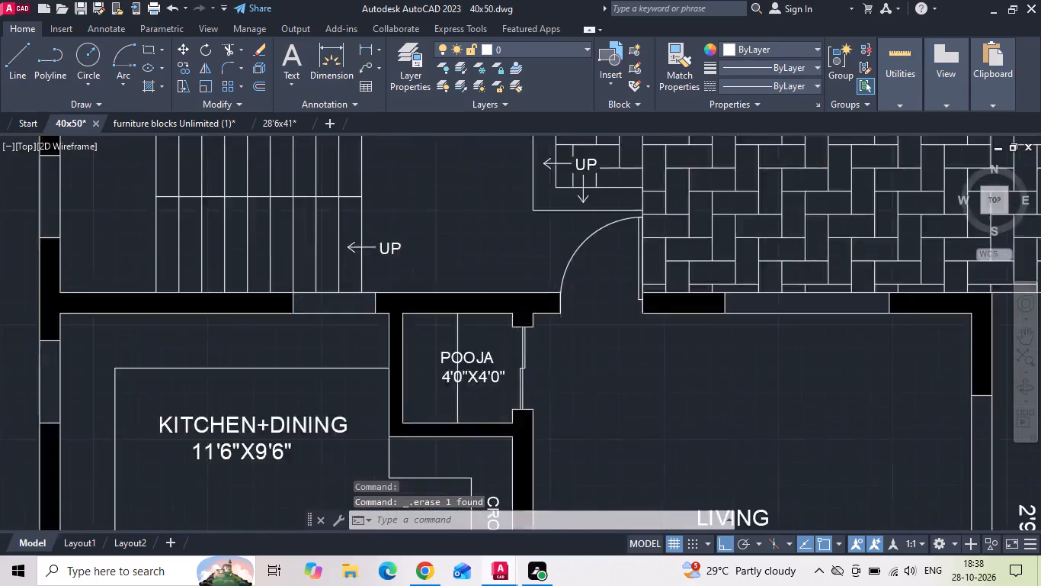
scroll(443, 398, up, 1)
drag(495, 240, 474, 243)
click(453, 245)
right_click(453, 245)
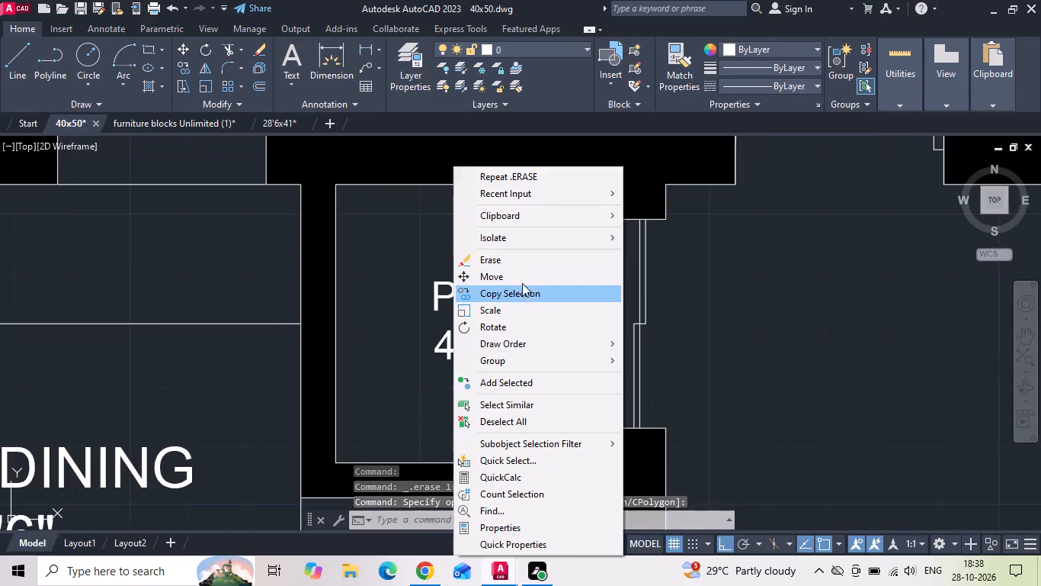
click(527, 272)
click(856, 288)
key(5)
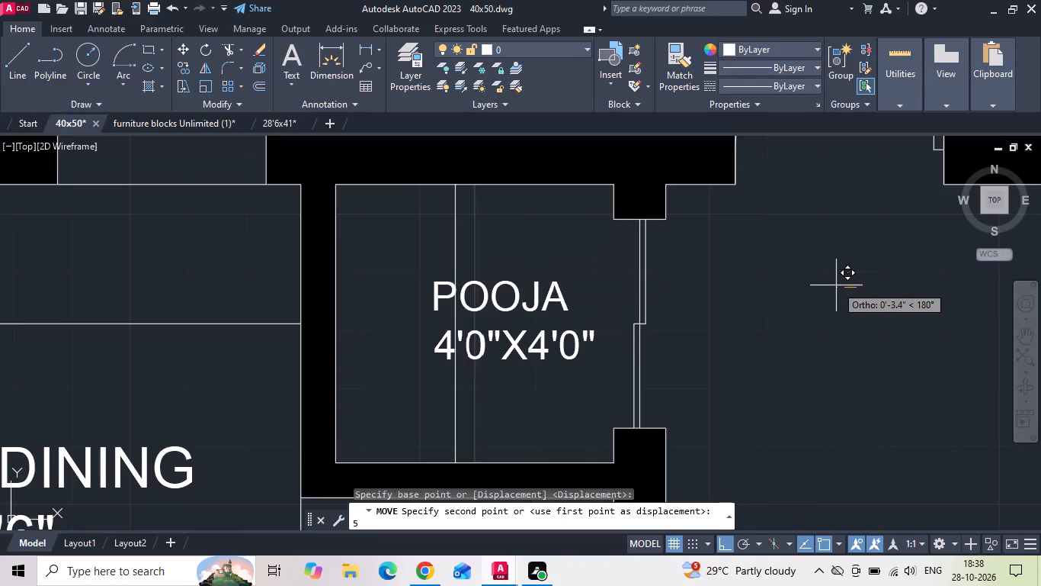
key(BackSpace)
text(6)
key(space)
Move the second plan's POOJA 4'0"X4'0" label slightly toward the pooja door.
drag(593, 387, 587, 378)
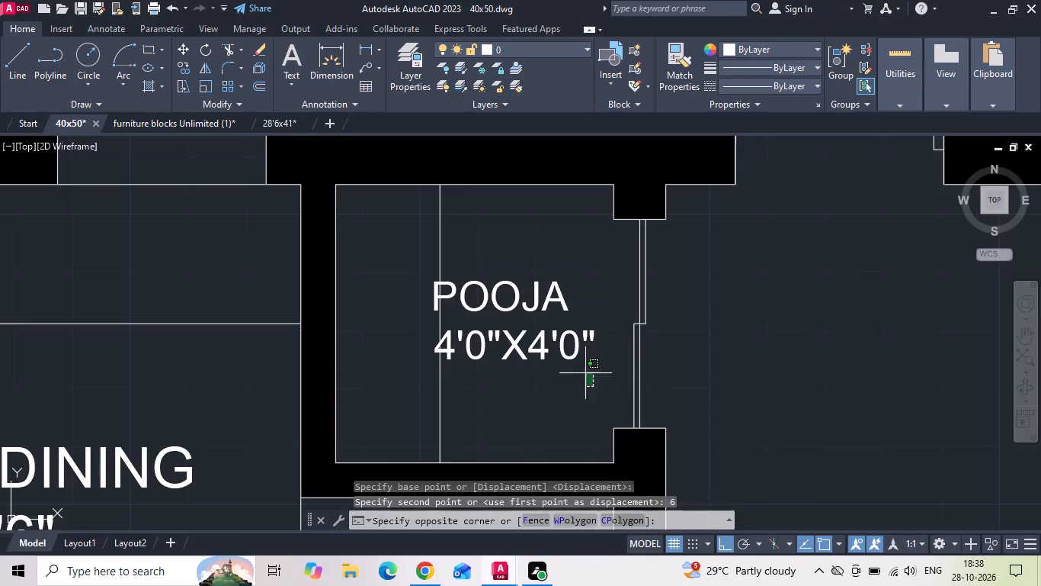
click(556, 295)
right_click(556, 295)
click(571, 283)
click(827, 292)
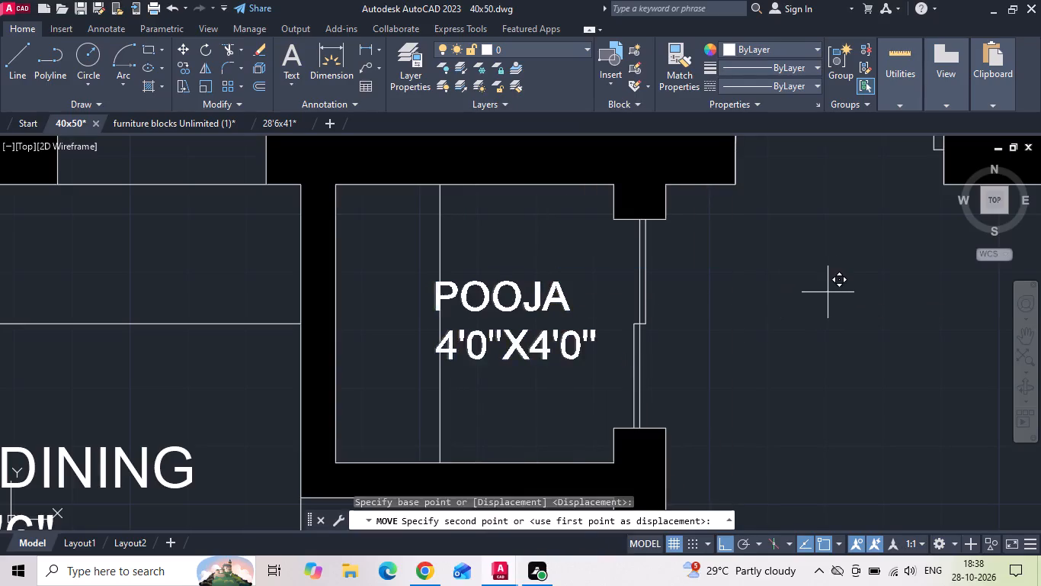
click(846, 291)
Save the 40x50 drawing.
key(ctrl+s)
Examine the bed blocks in the furniture blocks Unlimited (1) drawing, comparing them with the beds in the 40x50 reference image.
scroll(842, 295, down, 6)
scroll(386, 383, up, 1)
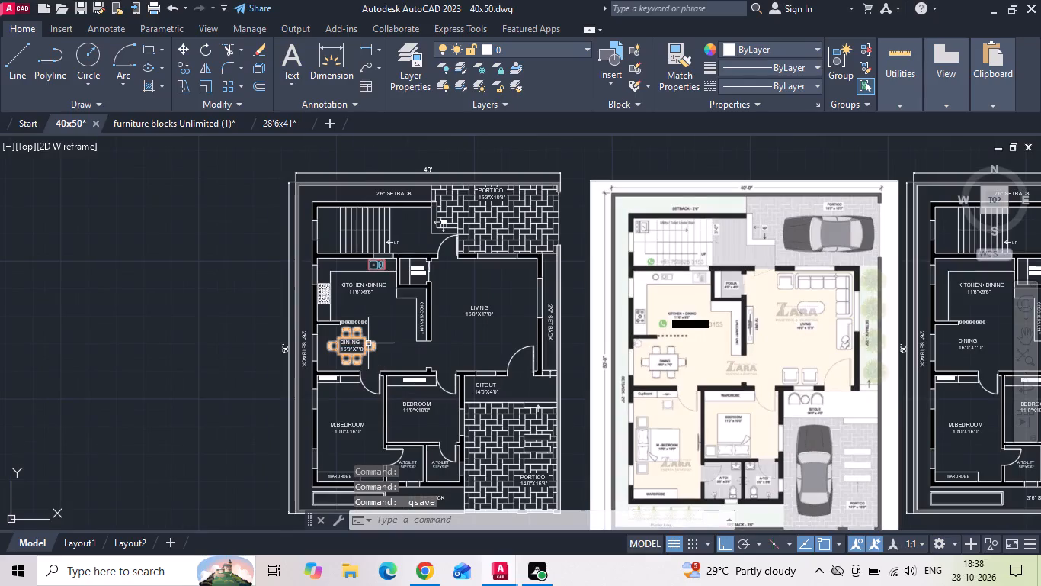
middle_drag(377, 371, 392, 268)
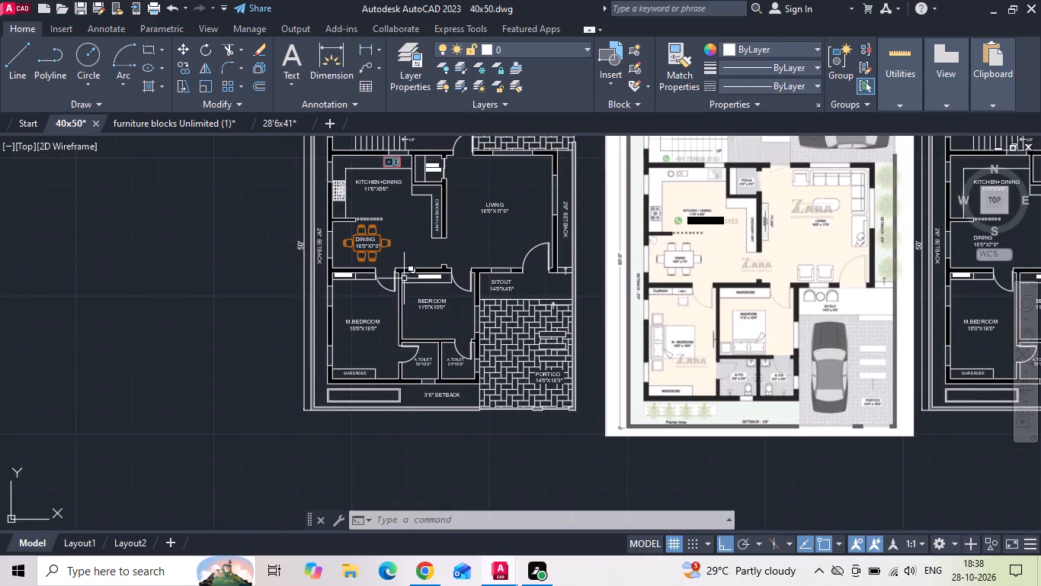
click(133, 124)
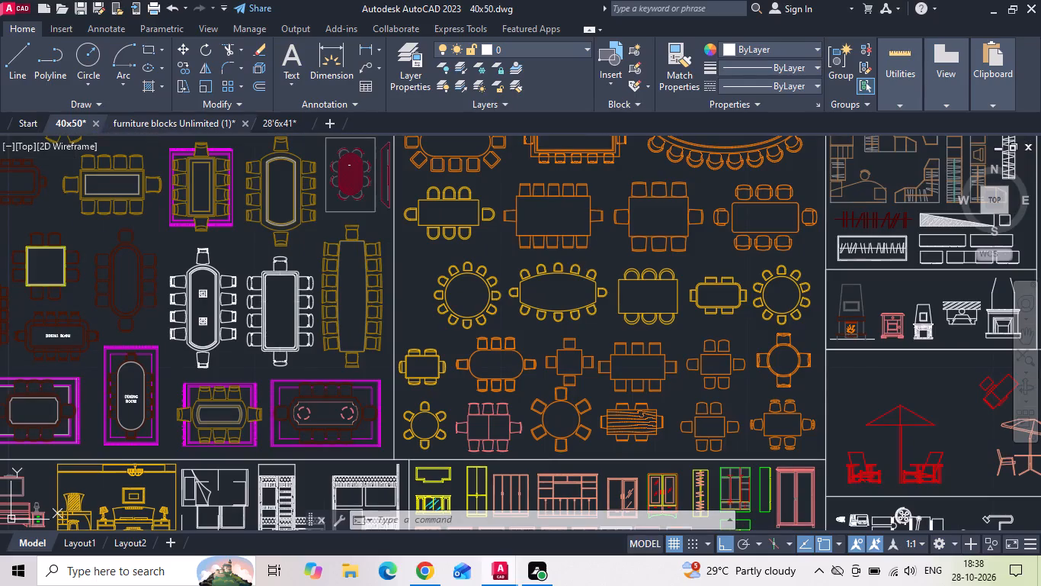
scroll(345, 243, down, 3)
scroll(111, 362, up, 2)
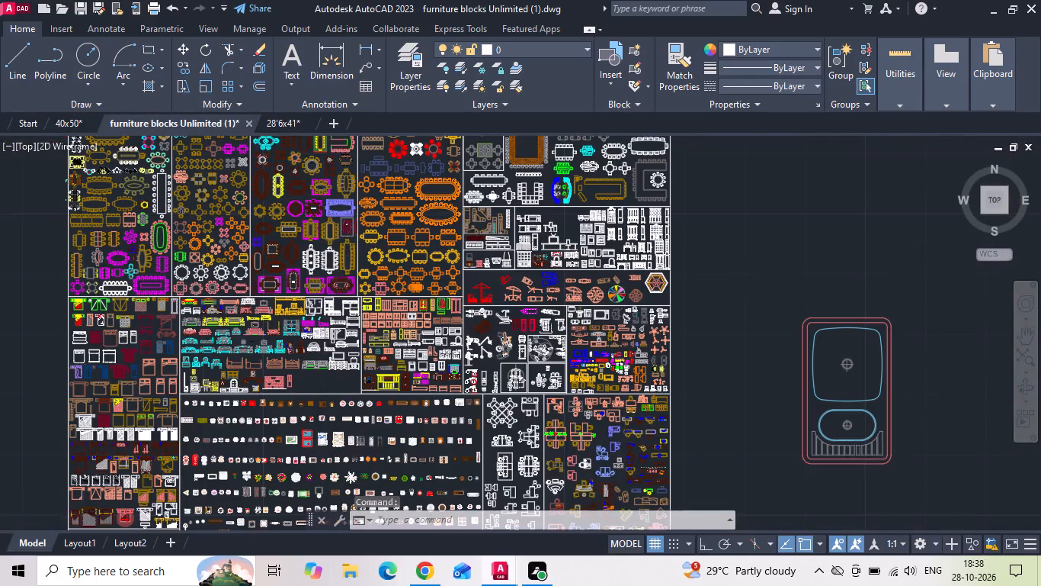
scroll(111, 362, up, 1)
middle_drag(107, 335, 181, 385)
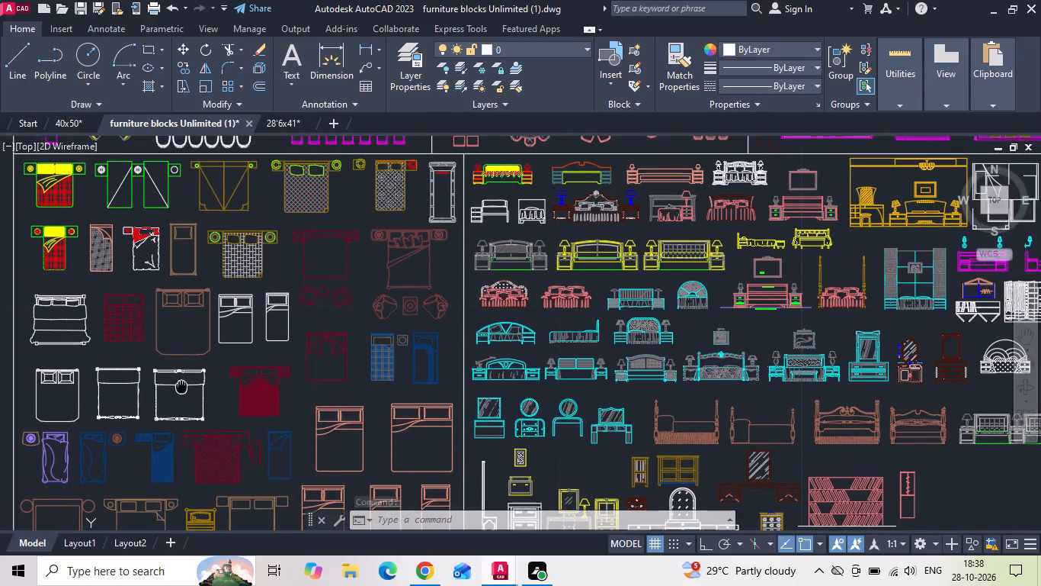
middle_drag(181, 385, 209, 404)
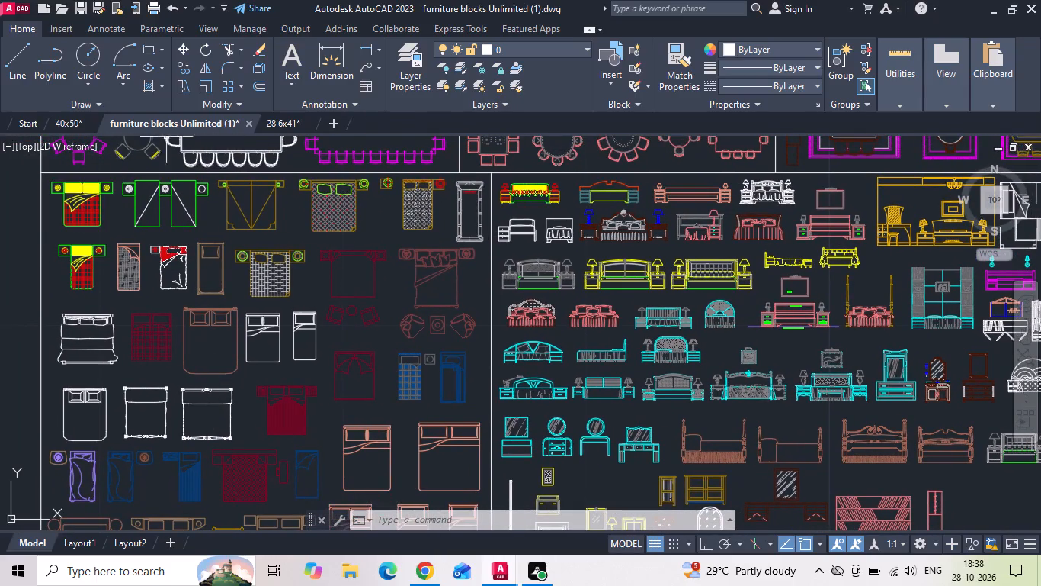
click(66, 120)
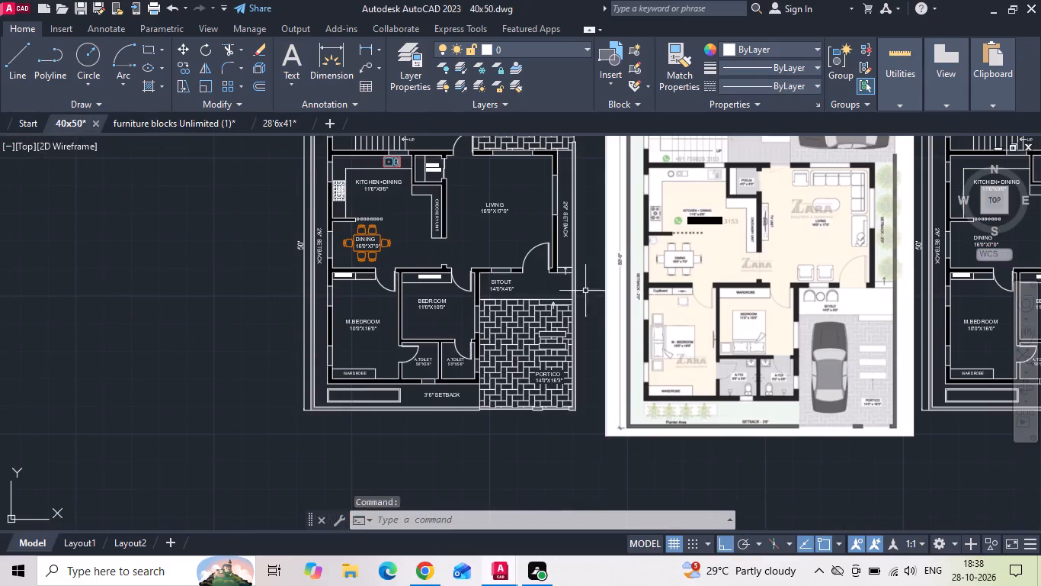
scroll(764, 356, up, 2)
scroll(695, 367, down, 2)
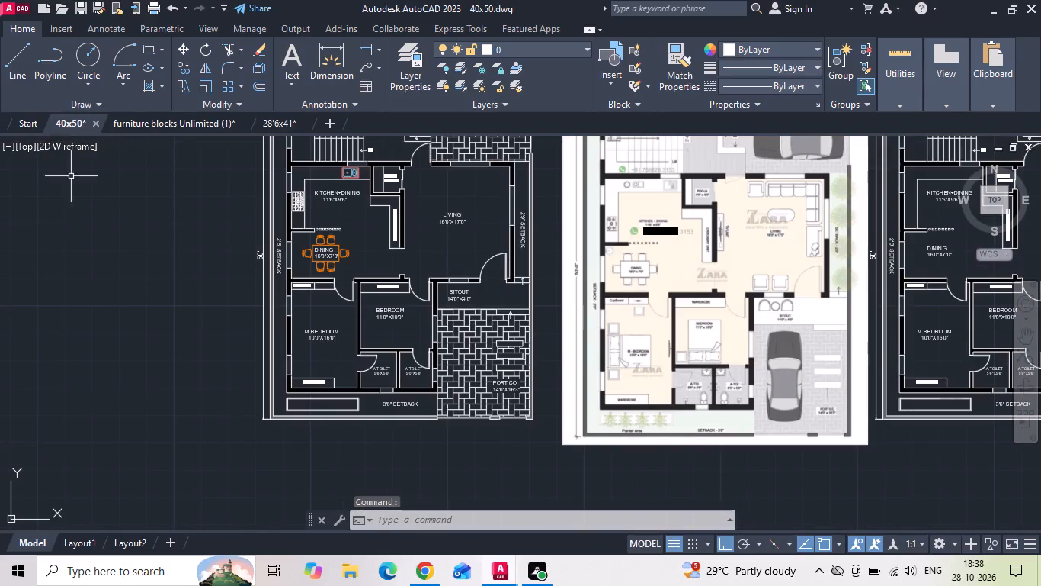
click(139, 122)
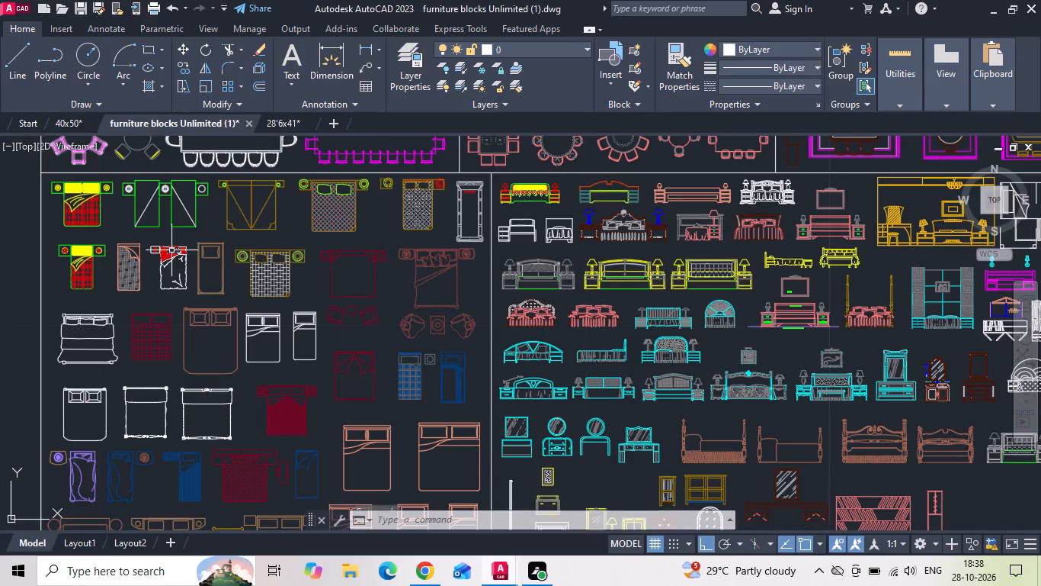
middle_drag(237, 371, 266, 496)
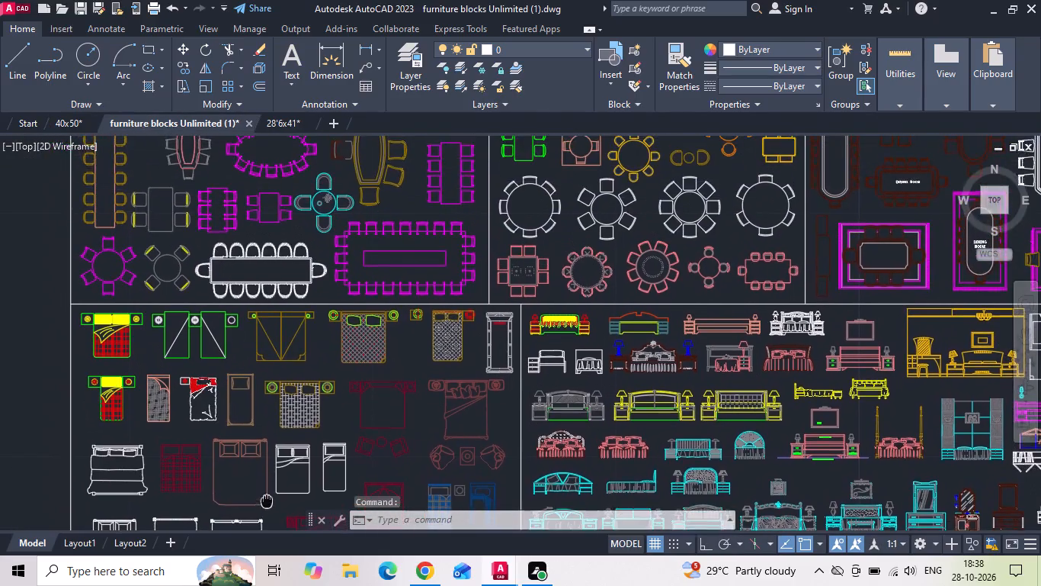
middle_drag(266, 496, 271, 181)
middle_drag(252, 334, 267, 233)
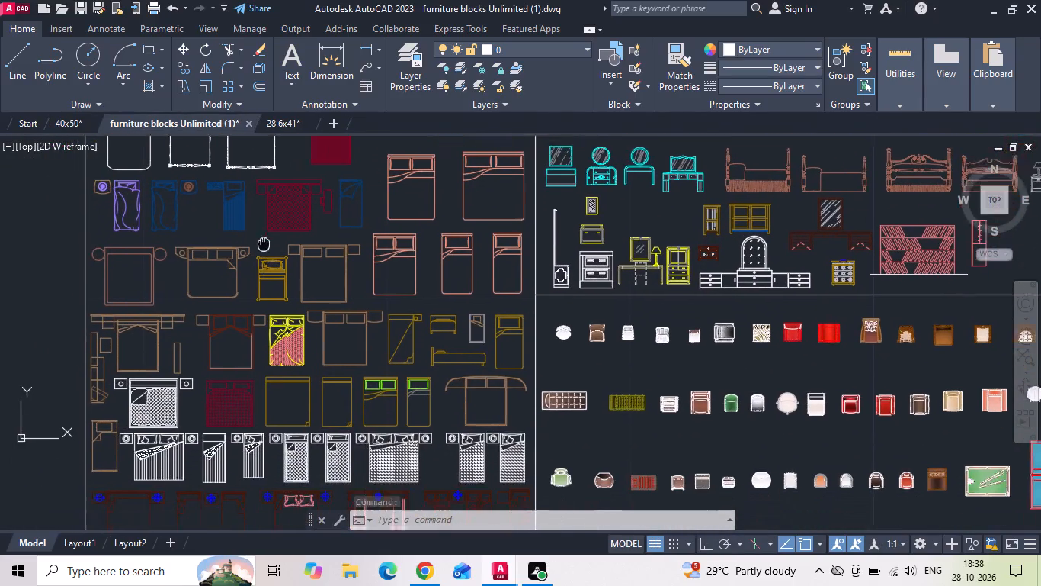
middle_drag(267, 233, 267, 232)
middle_drag(289, 370, 308, 233)
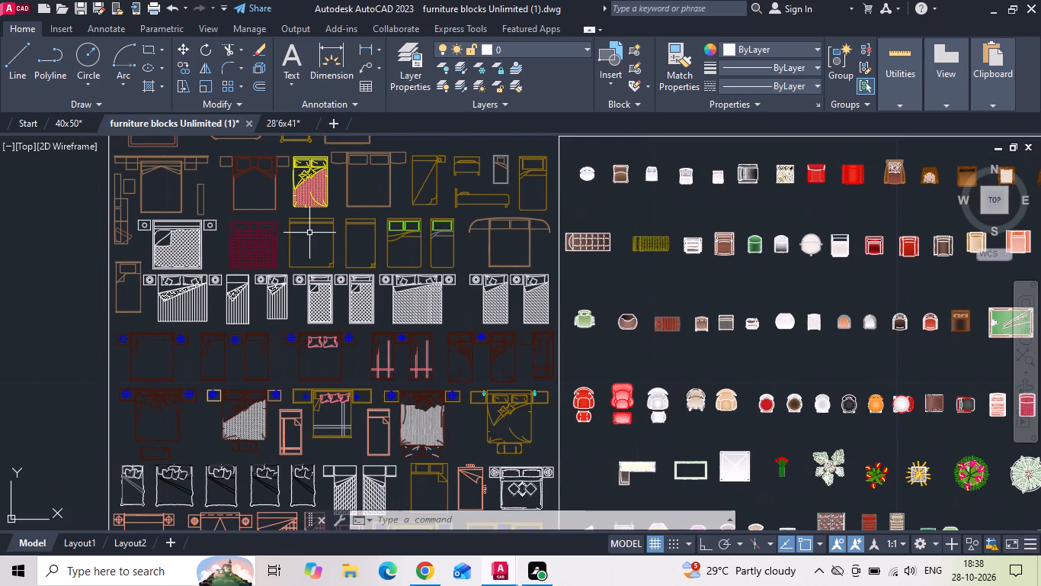
middle_drag(370, 362, 410, 171)
middle_drag(376, 369, 380, 271)
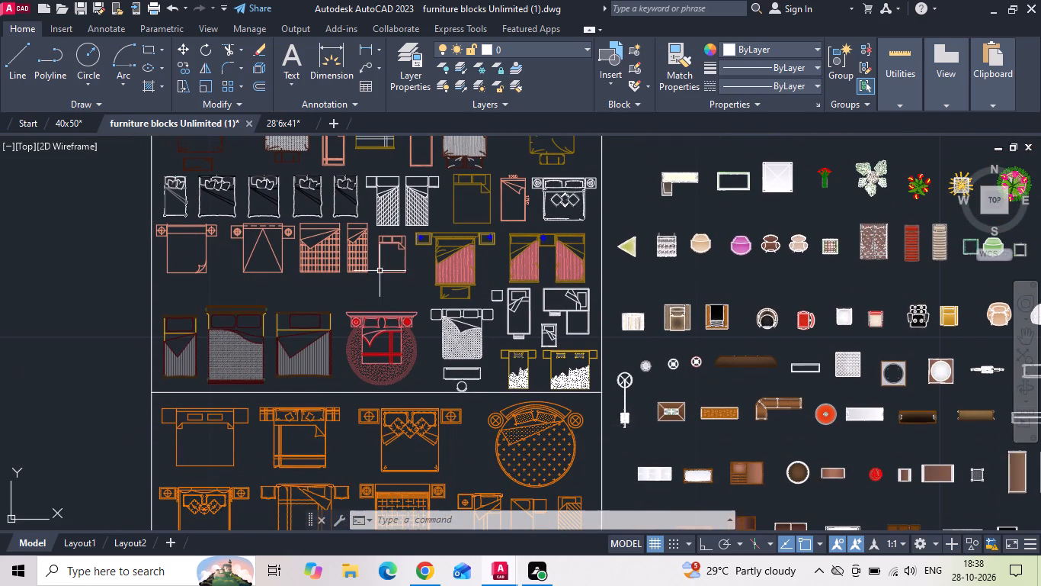
middle_drag(359, 404, 360, 364)
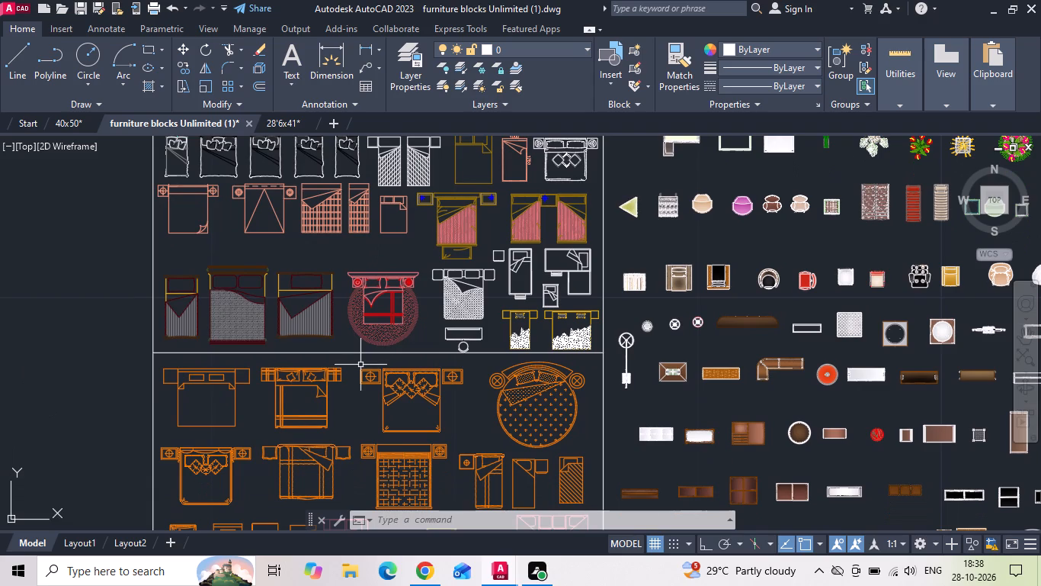
middle_drag(337, 422, 362, 269)
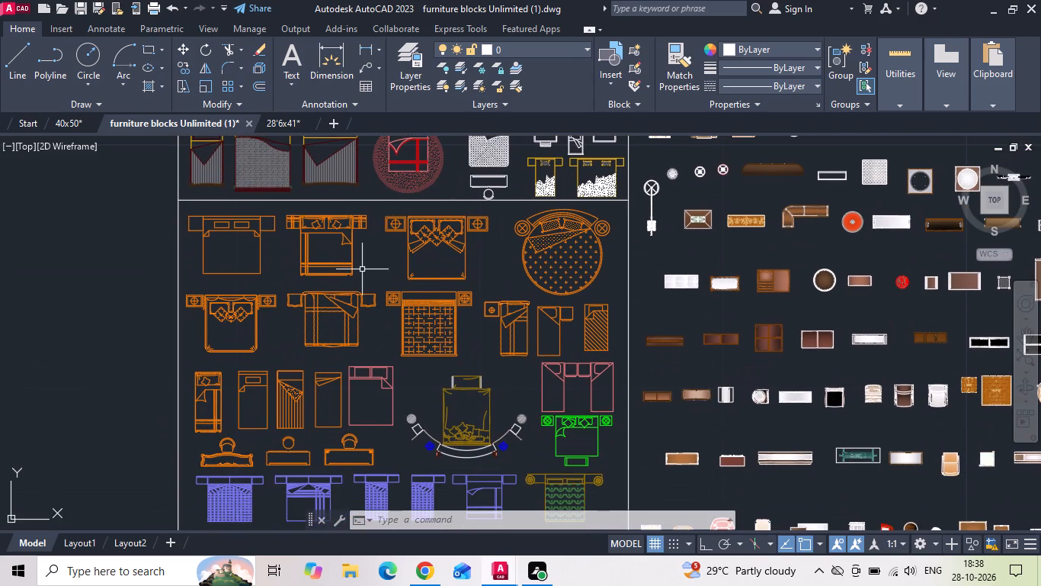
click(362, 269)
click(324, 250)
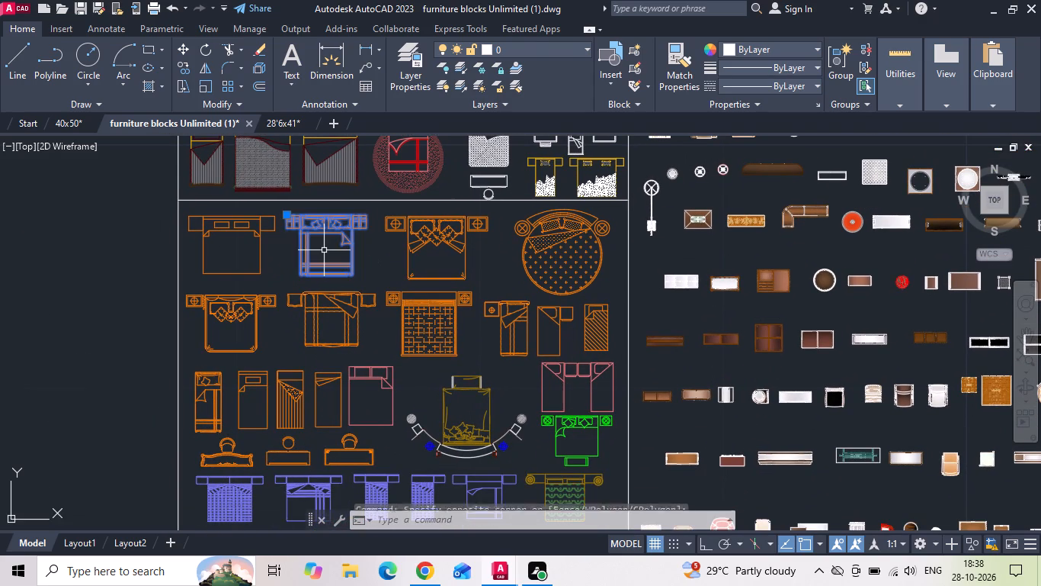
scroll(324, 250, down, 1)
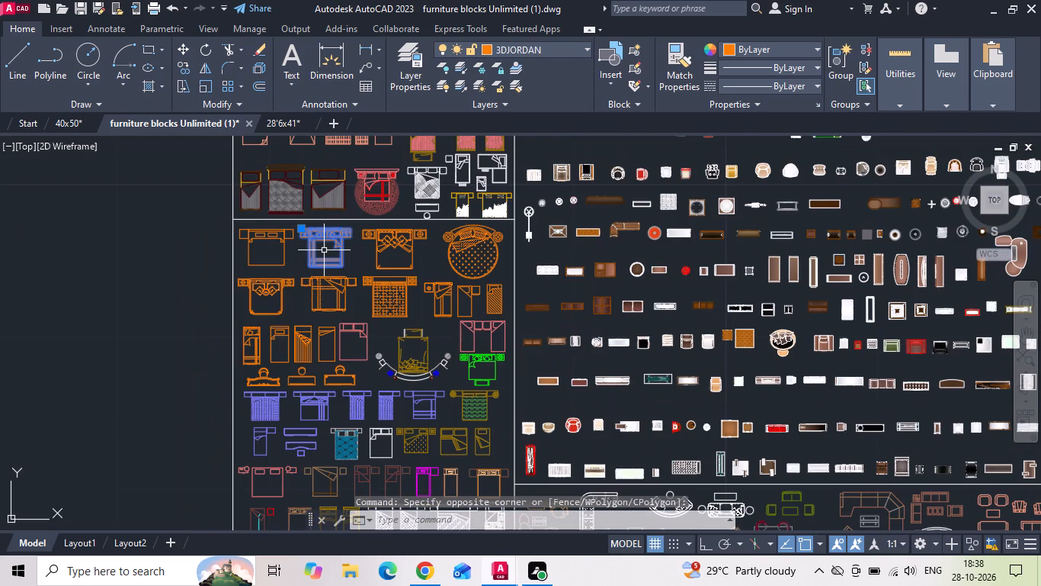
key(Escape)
Copy the purple double bed on the FIRNTUR layer and a white double bed with side tables to the clipboard.
click(415, 409)
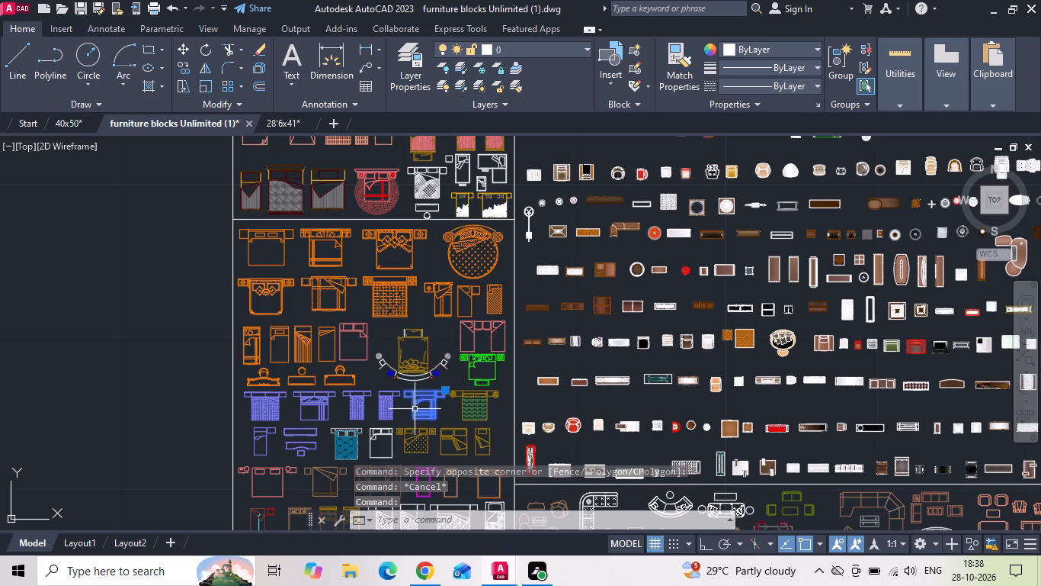
key(ctrl+c)
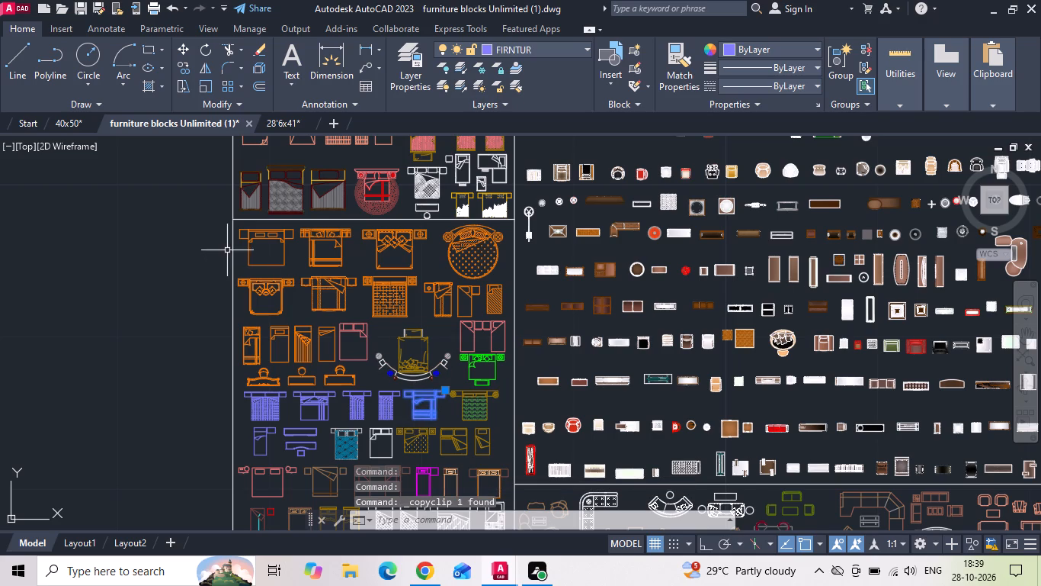
middle_drag(369, 375, 364, 320)
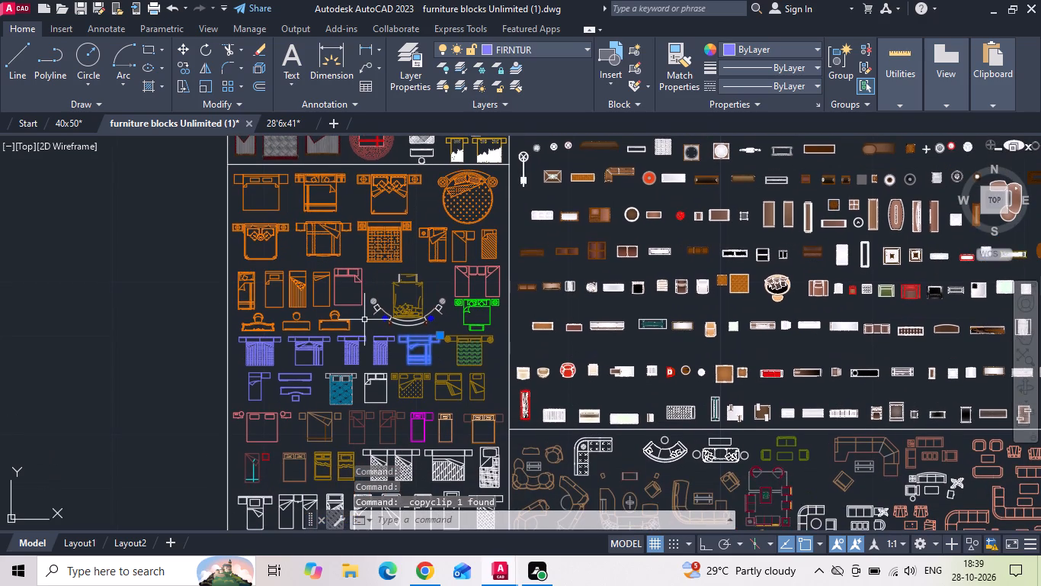
middle_drag(374, 431, 372, 379)
middle_drag(375, 405, 375, 404)
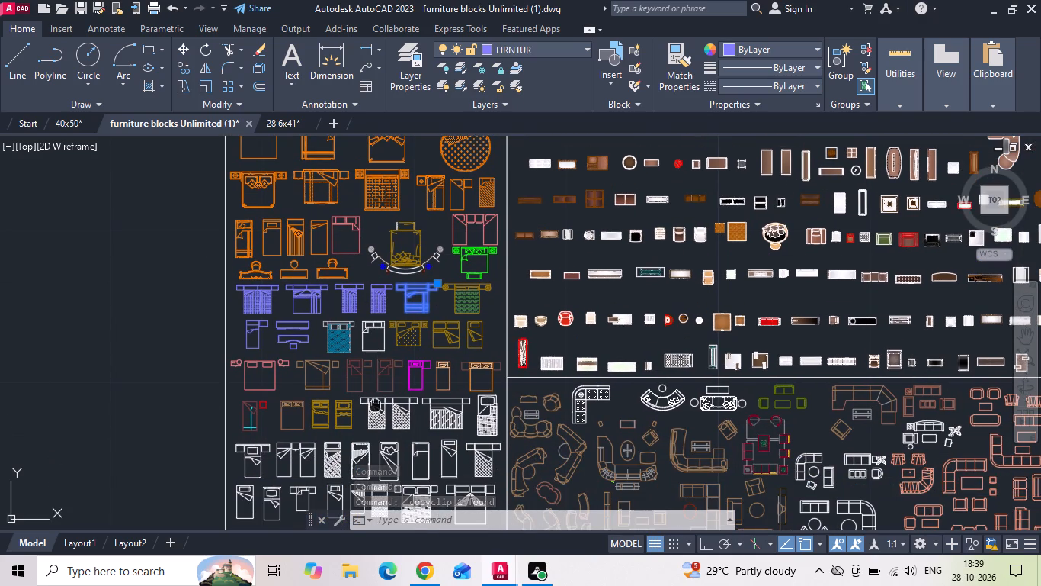
middle_drag(375, 404, 389, 237)
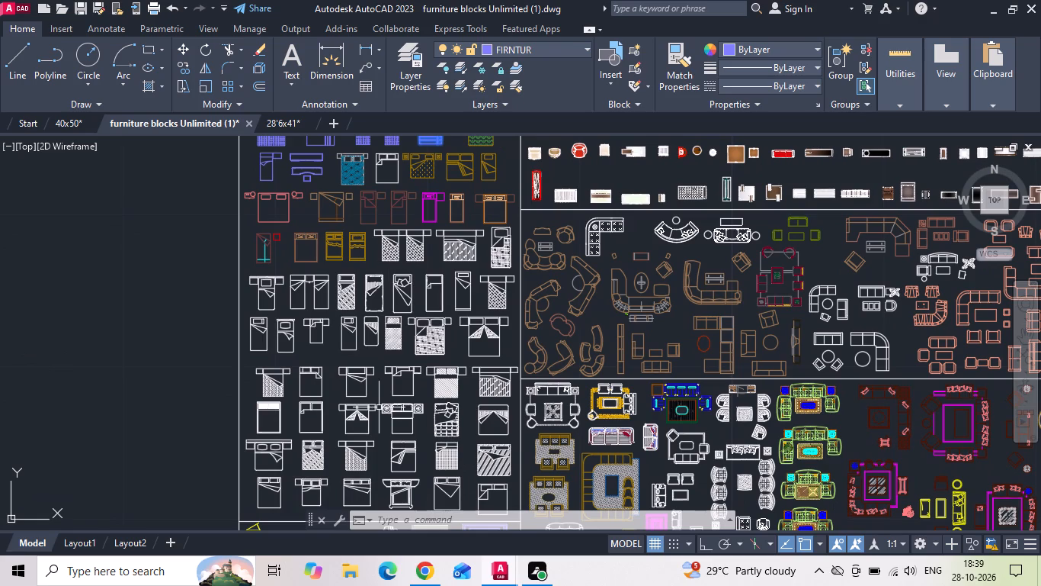
middle_drag(379, 448, 385, 354)
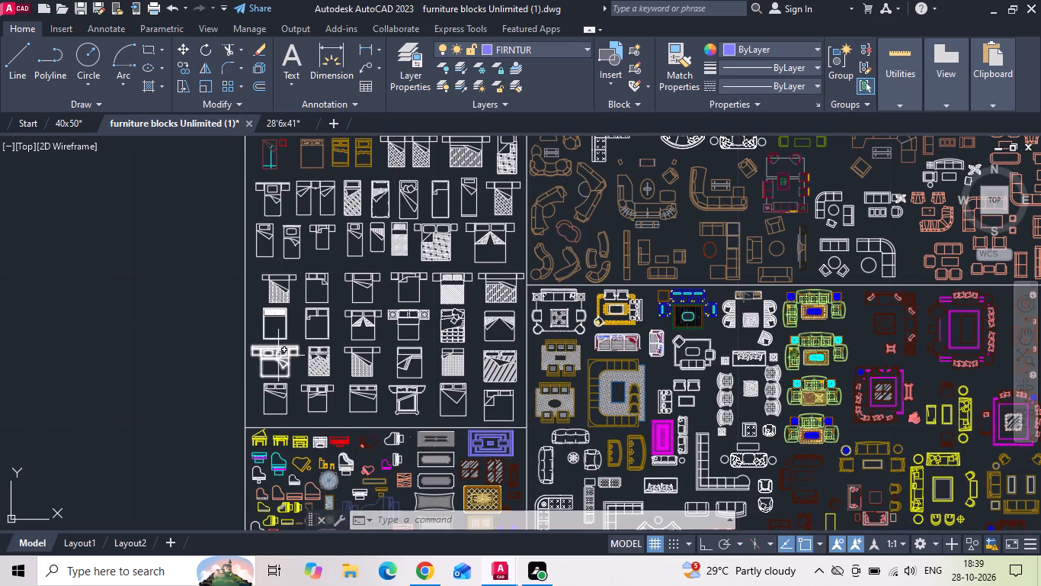
click(278, 356)
middle_drag(437, 274, 453, 450)
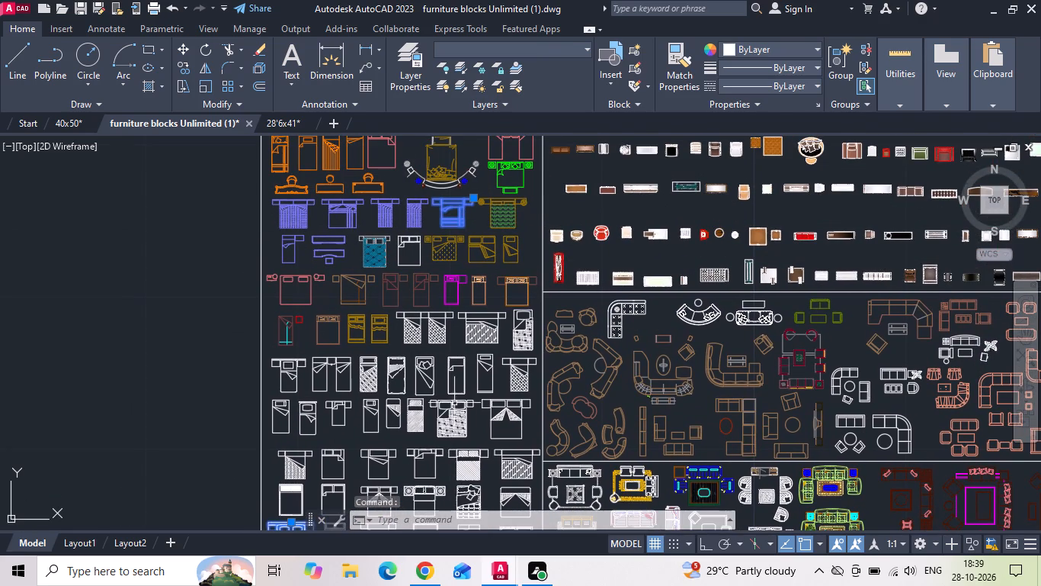
key(ctrl+c)
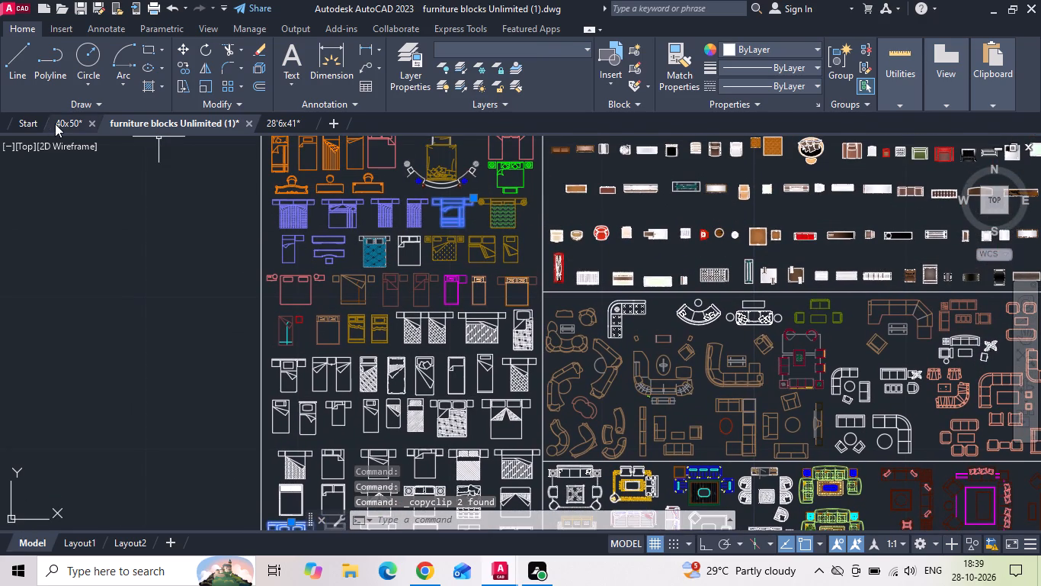
Paste the two copied bed blocks into the 40x50 drawing, in the empty space outside the first plan's 2'6" setback.
click(55, 124)
key(ctrl+v)
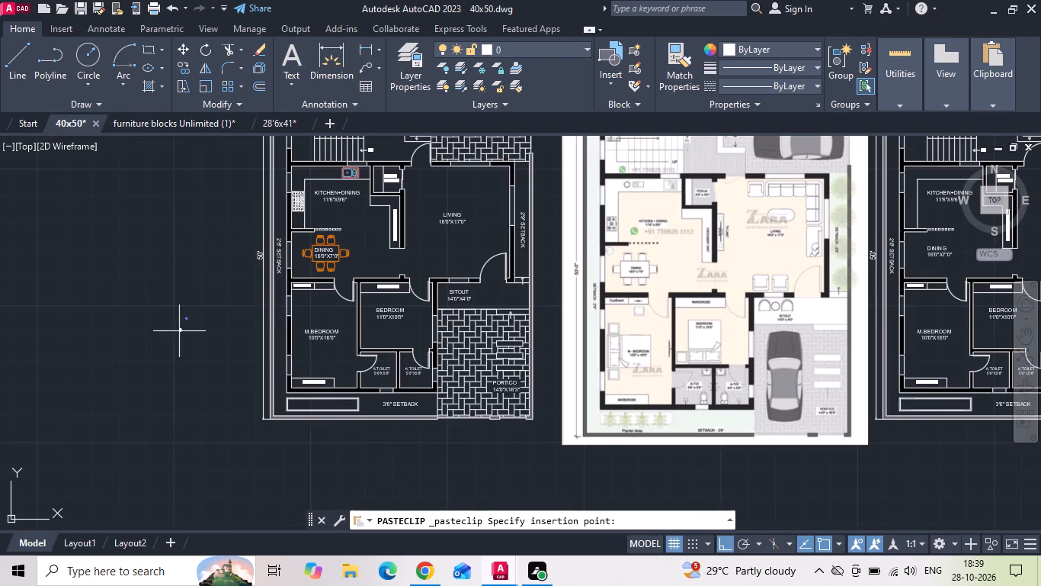
click(176, 316)
Scale both pasted bed blocks by a factor of 39.3701.
drag(162, 335, 176, 300)
click(193, 236)
right_click(193, 236)
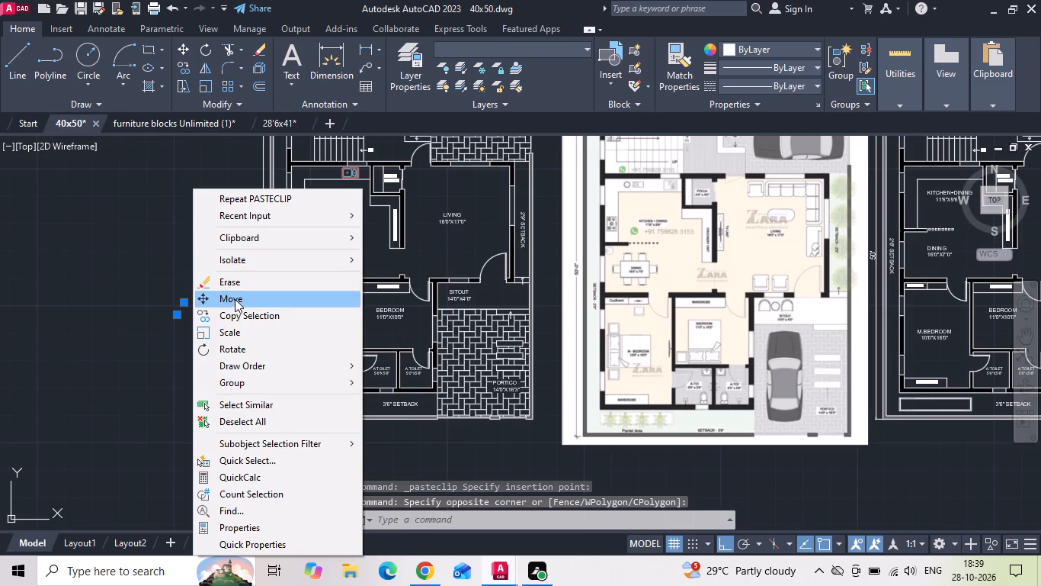
click(238, 336)
drag(179, 302, 178, 328)
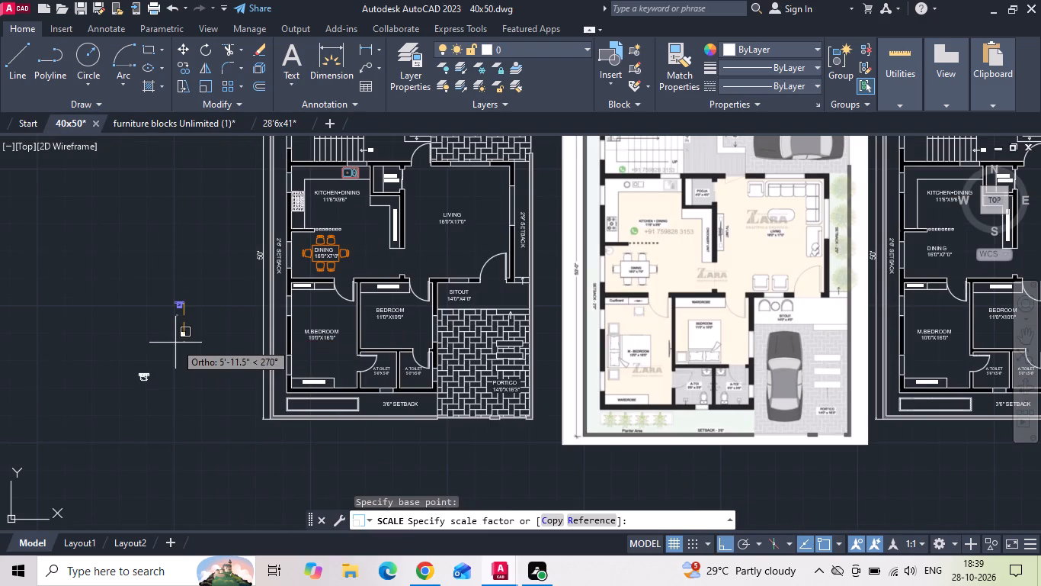
text(39.3701)
key(Return)
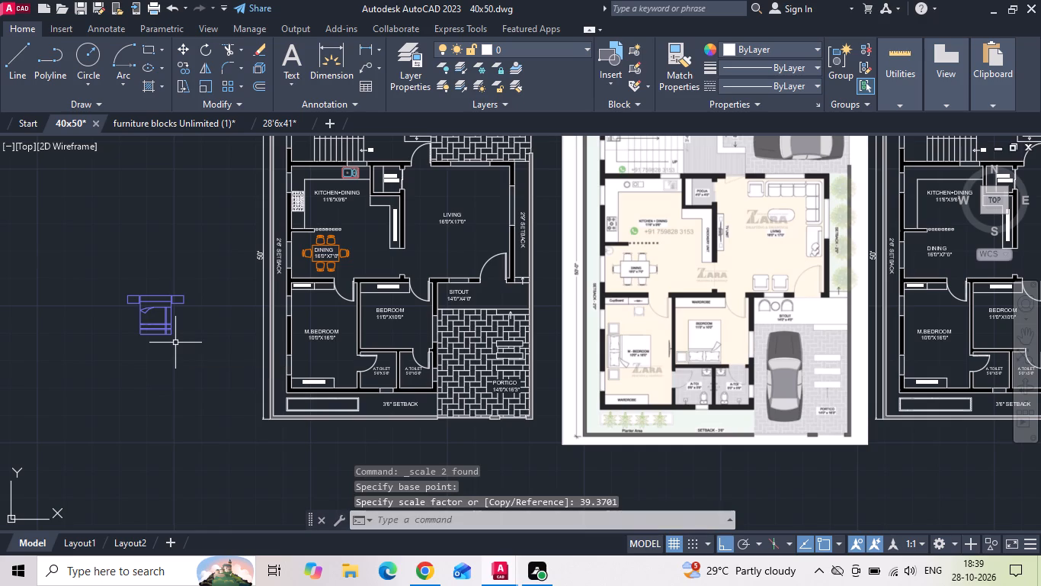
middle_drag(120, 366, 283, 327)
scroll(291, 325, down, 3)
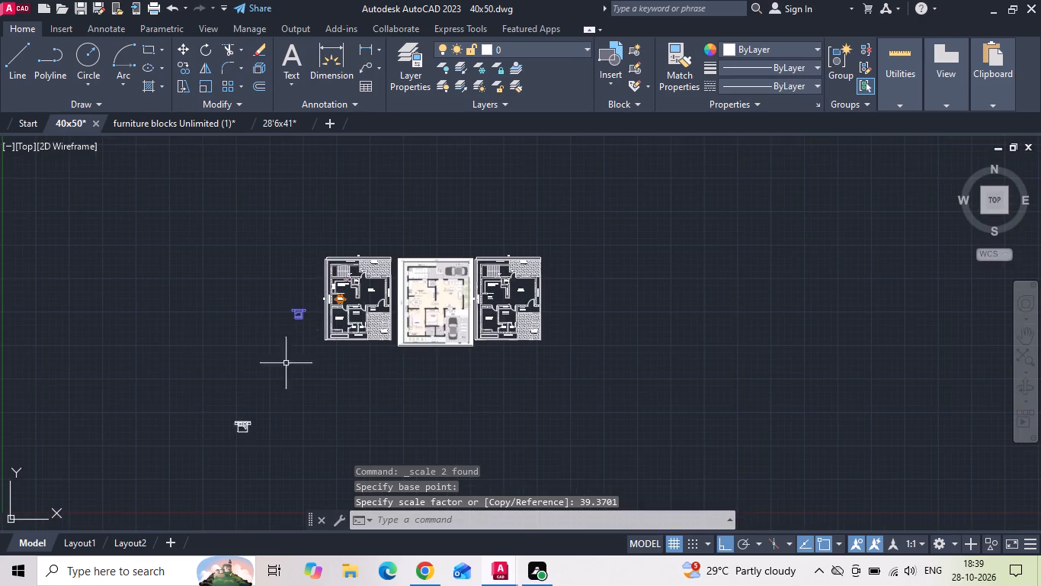
Move the white double bed with side tables from outside the plan into M.BEDROOM of the first plan.
scroll(261, 452, up, 3)
drag(212, 411, 203, 392)
click(193, 360)
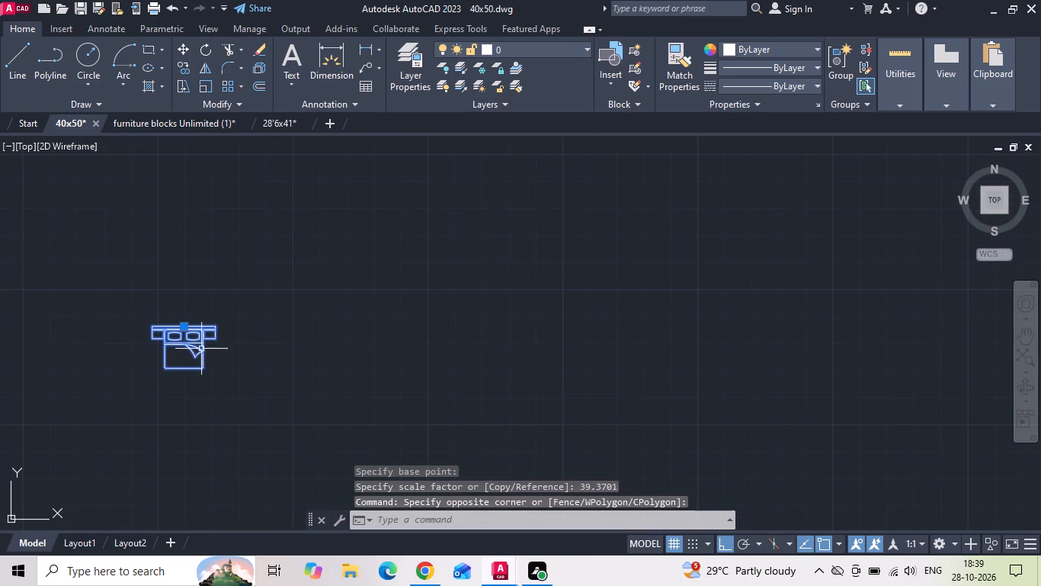
right_click(219, 309)
click(262, 273)
scroll(270, 364, down, 2)
drag(261, 373, 303, 337)
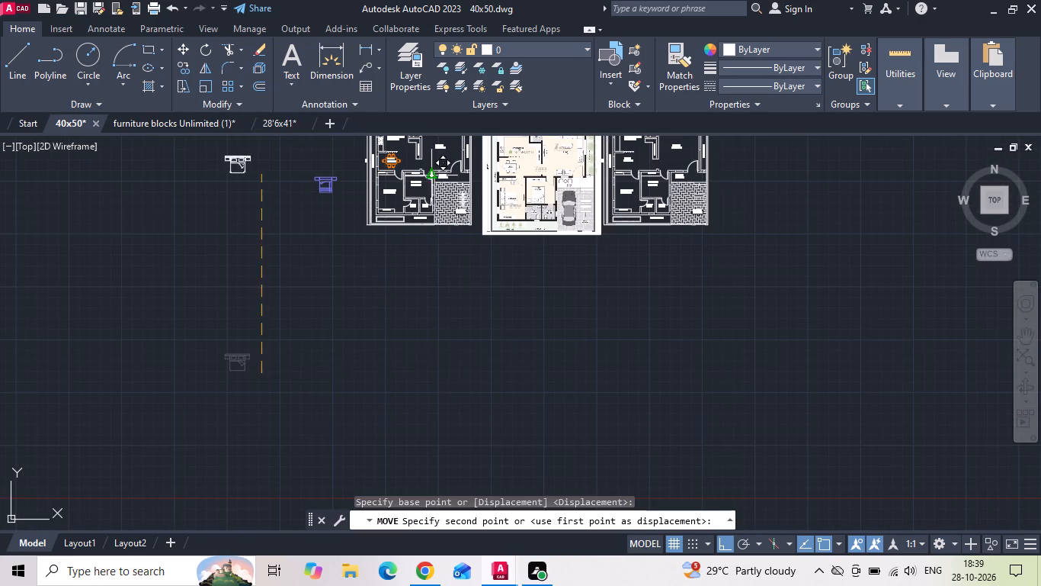
click(732, 541)
scroll(438, 135, up, 3)
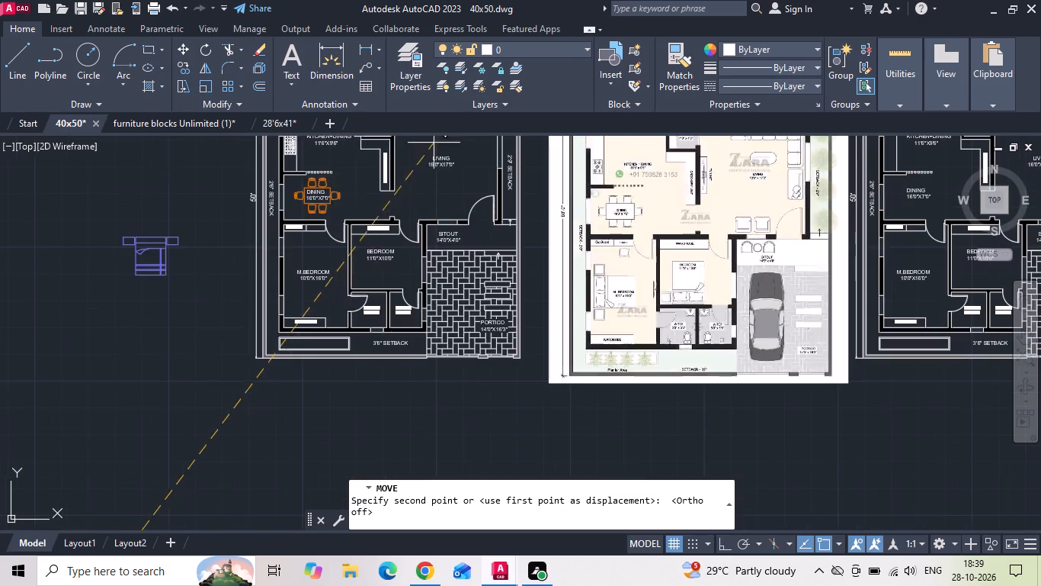
scroll(347, 311, up, 3)
scroll(398, 343, down, 2)
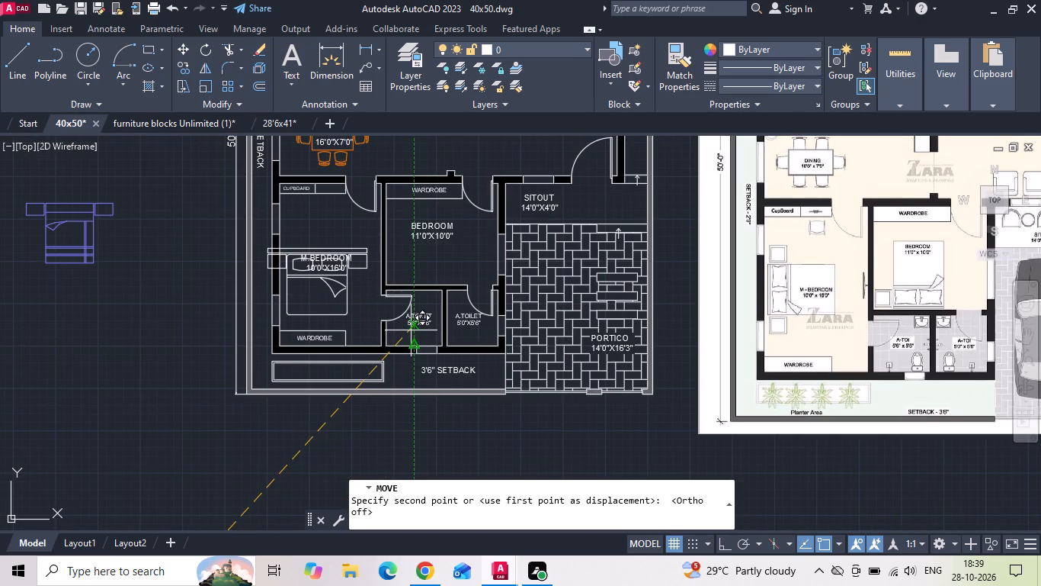
click(411, 330)
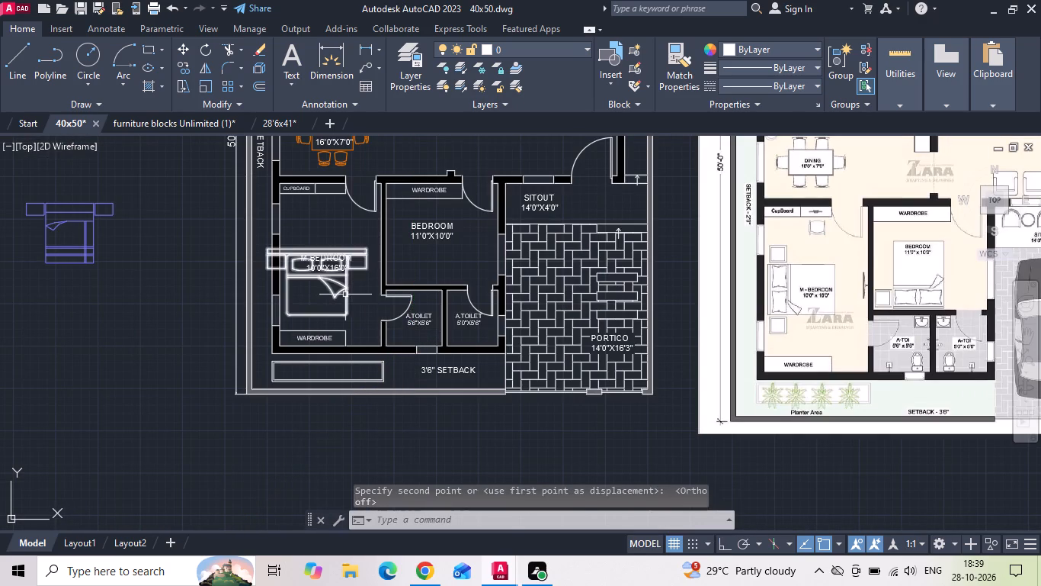
Rotate the white bed in M.BEDROOM by 90 degrees so its headboard faces the outer wall beside the 2'6" setback.
click(345, 295)
right_click(345, 295)
click(367, 326)
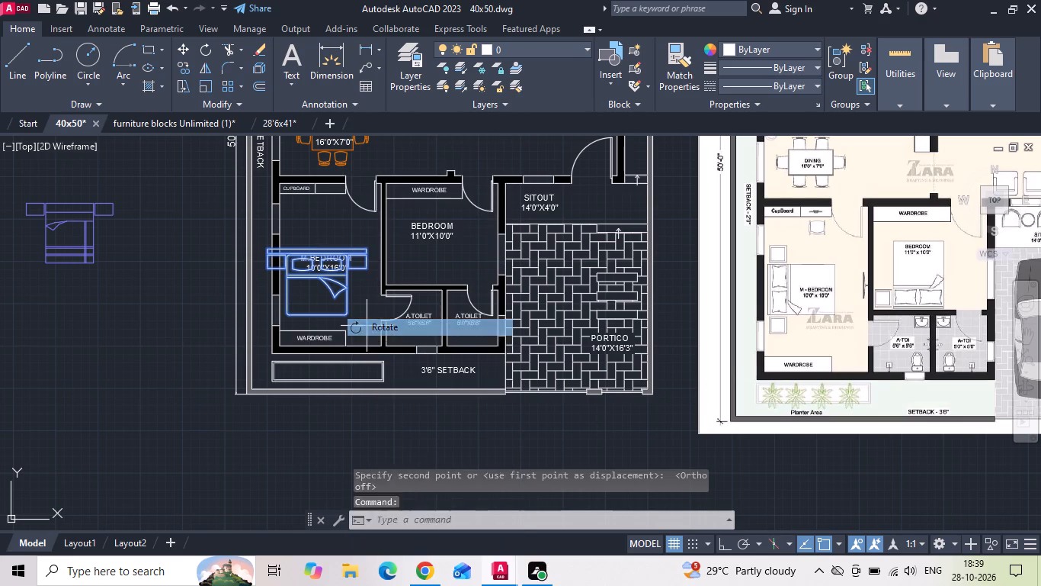
key(F8)
scroll(330, 285, up, 1)
click(329, 280)
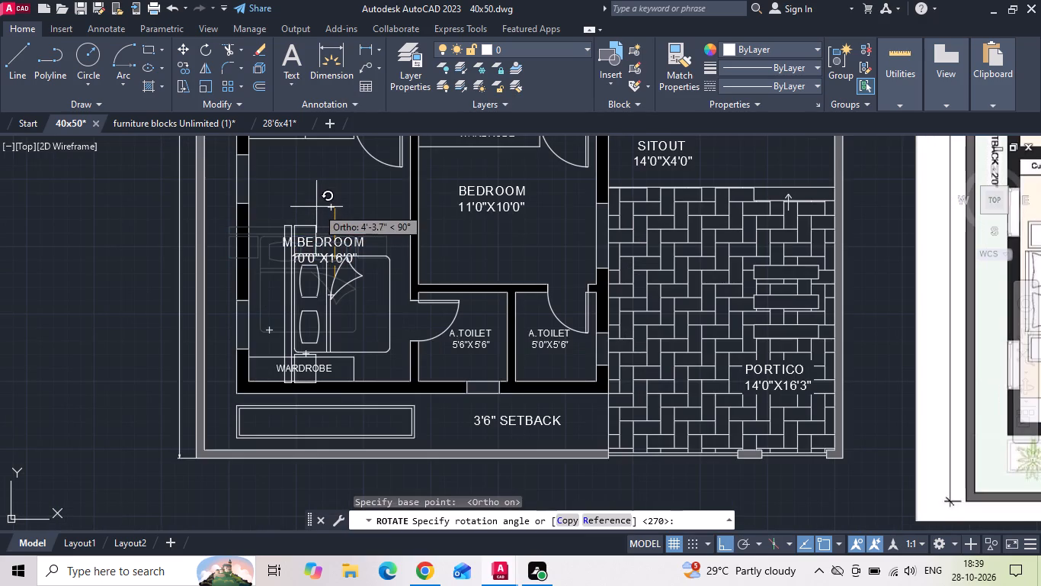
click(319, 185)
Move the rotated bed so the midpoint of its headboard sits against M.BEDROOM's outer wall, clear of the wardrobe.
click(303, 307)
click(287, 311)
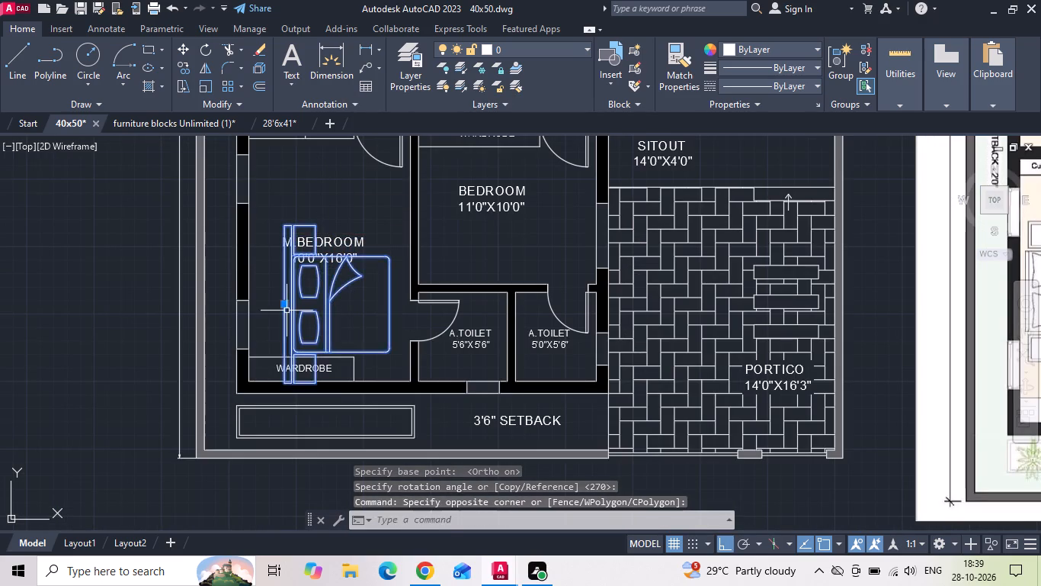
right_click(286, 311)
click(309, 275)
scroll(288, 314, down, 1)
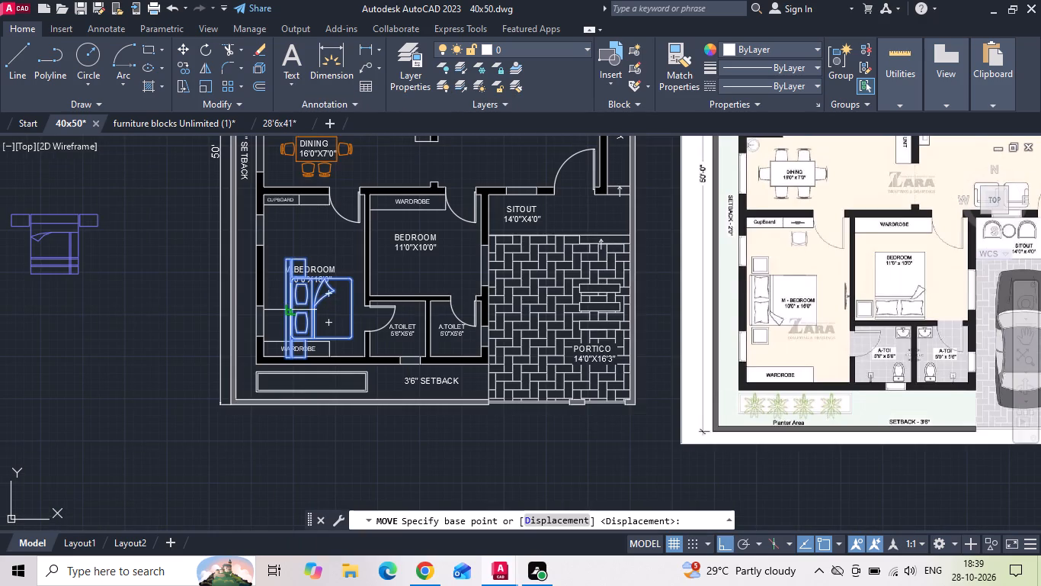
scroll(274, 292, up, 1)
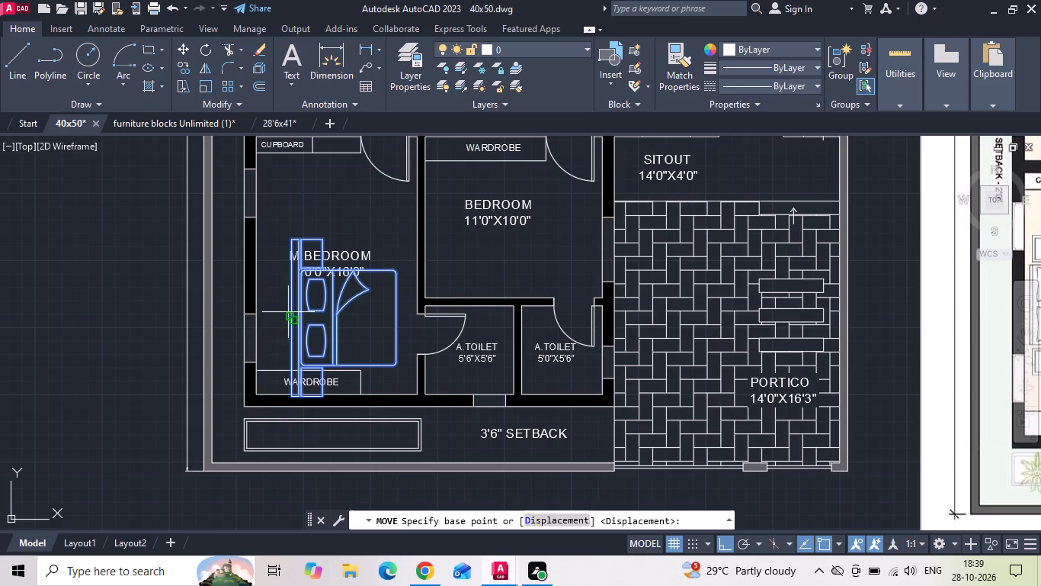
click(292, 318)
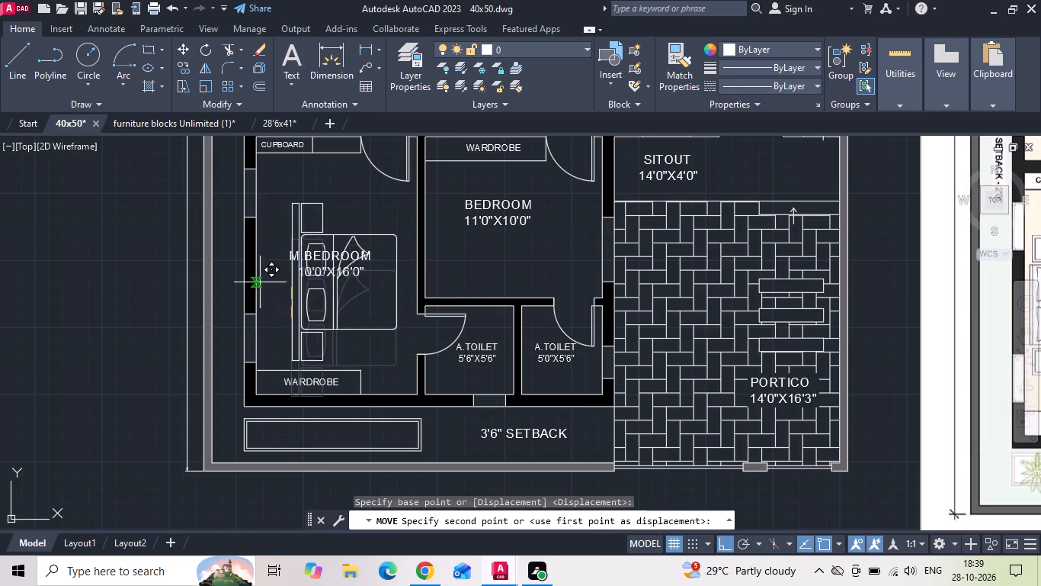
click(258, 269)
Move the M.BEDROOM 10'0"X16'0" label horizontally away from the bed's pillows, towards the room's inner wall.
scroll(409, 339, down, 1)
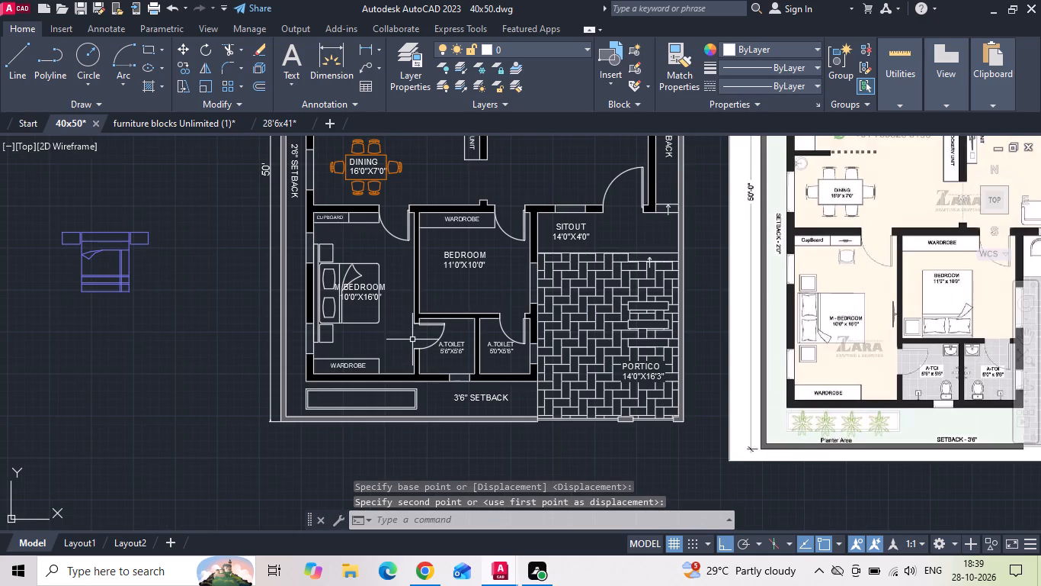
click(358, 295)
right_click(358, 295)
click(367, 275)
scroll(364, 285, up, 2)
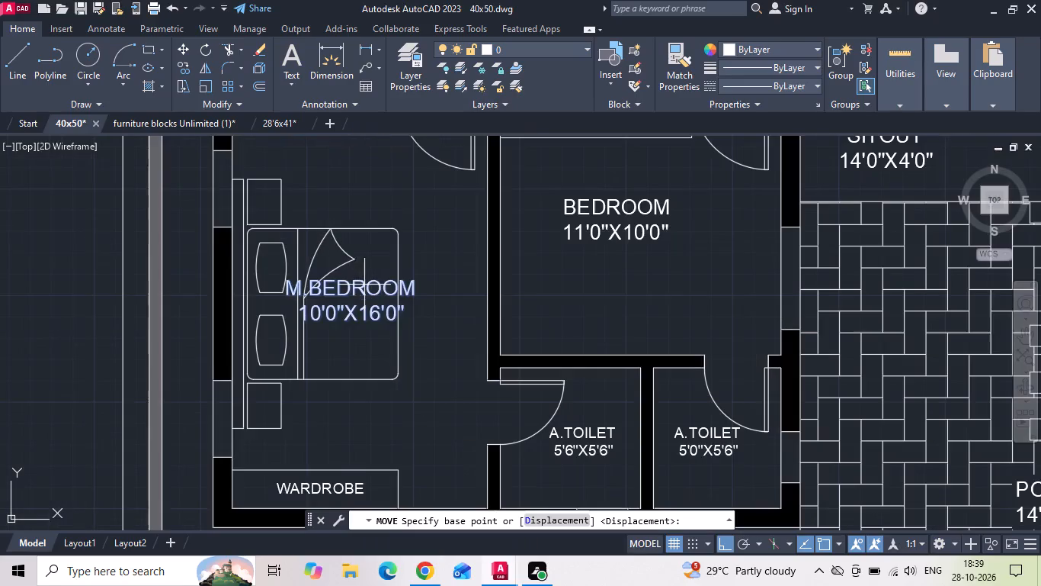
drag(370, 333, 394, 333)
click(476, 317)
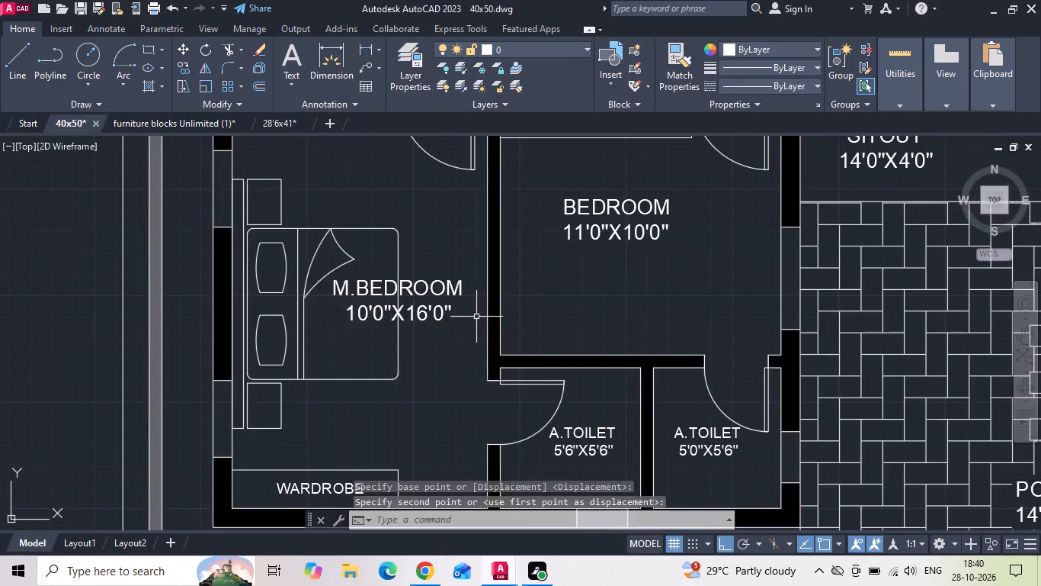
Delete the unused purple double bed outside the plan.
scroll(470, 342, down, 1)
scroll(240, 291, down, 1)
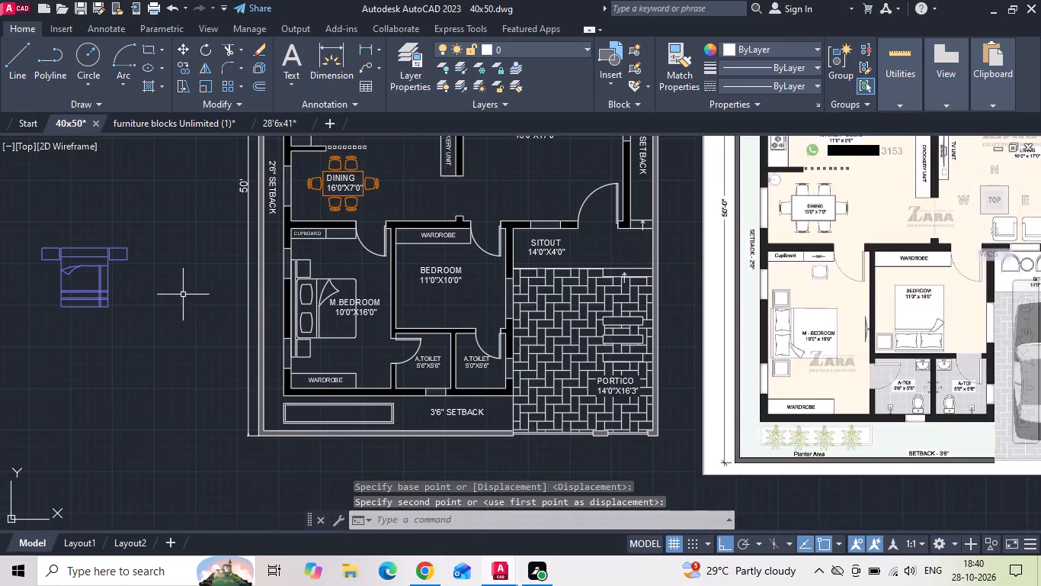
drag(162, 299, 149, 291)
click(107, 242)
key(Delete)
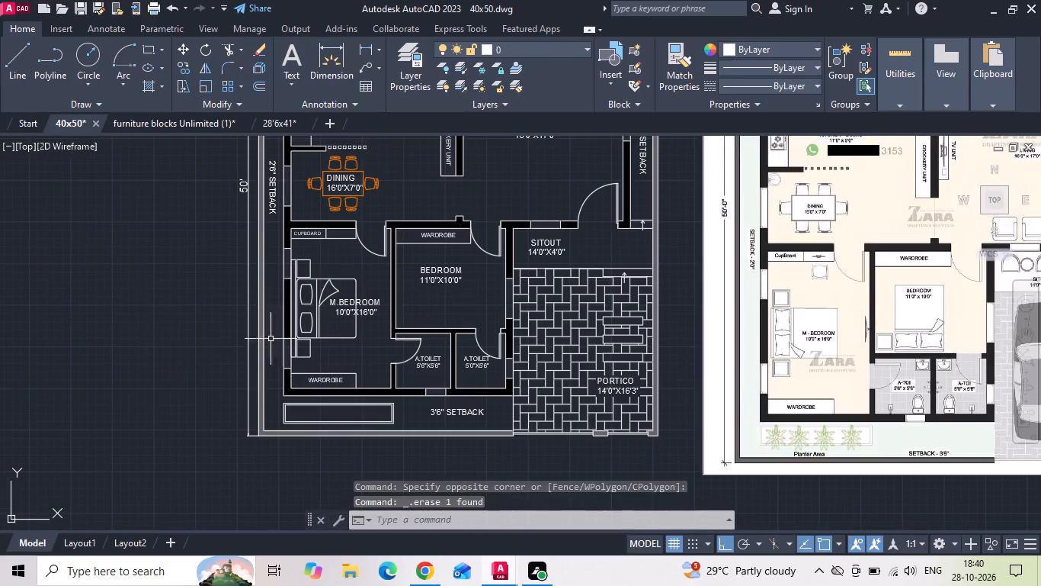
Move the bed horizontally from M.BEDROOM into the neighbouring 11'0"X10'0" BEDROOM.
click(317, 279)
right_click(317, 279)
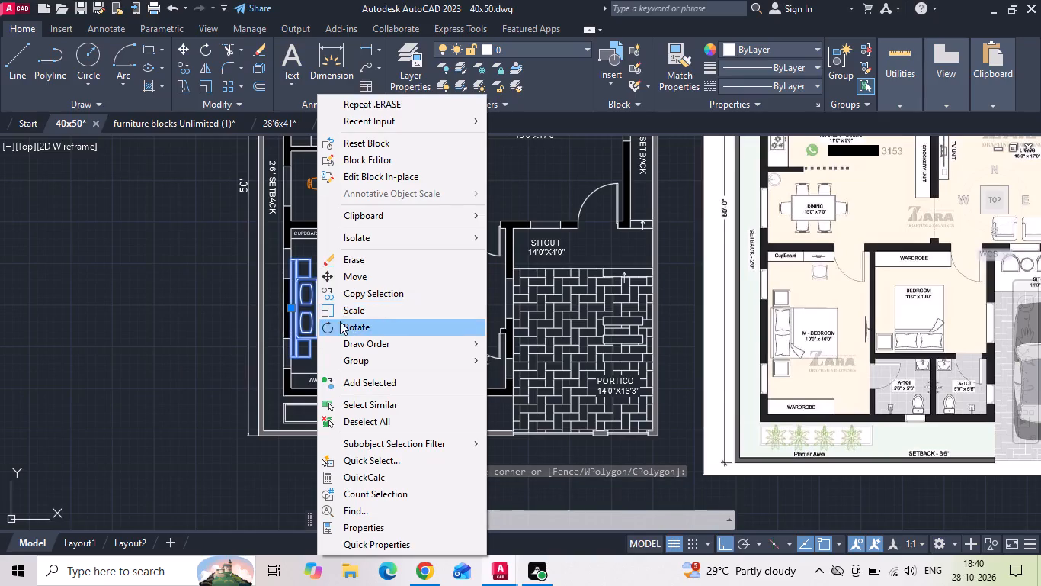
click(346, 285)
drag(307, 287, 316, 287)
click(446, 284)
key(Escape)
Rotate the bed in BEDROOM by 90 degrees so its headboard faces the attached toilets.
click(446, 307)
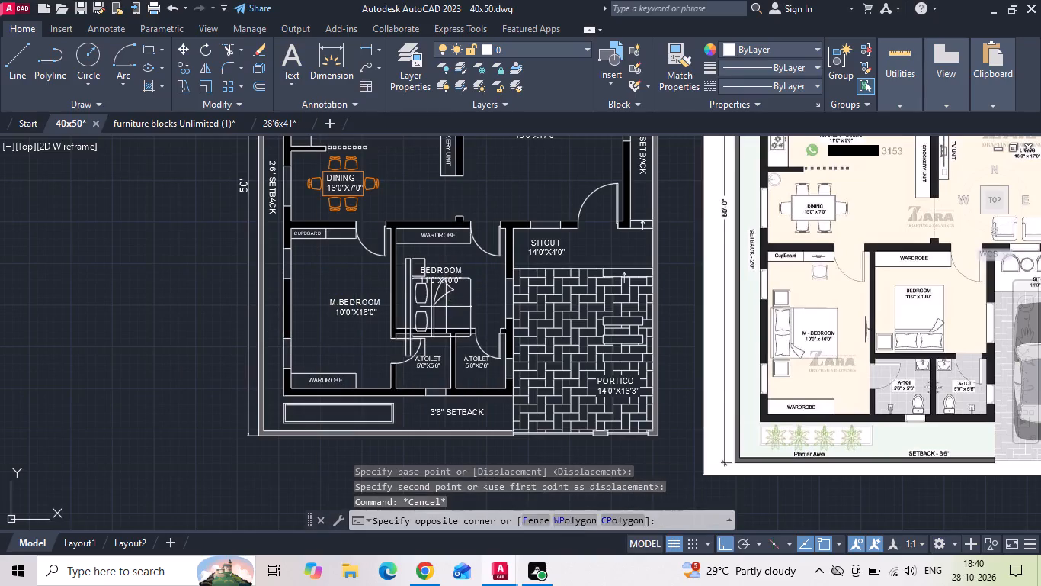
click(398, 300)
right_click(398, 300)
click(434, 330)
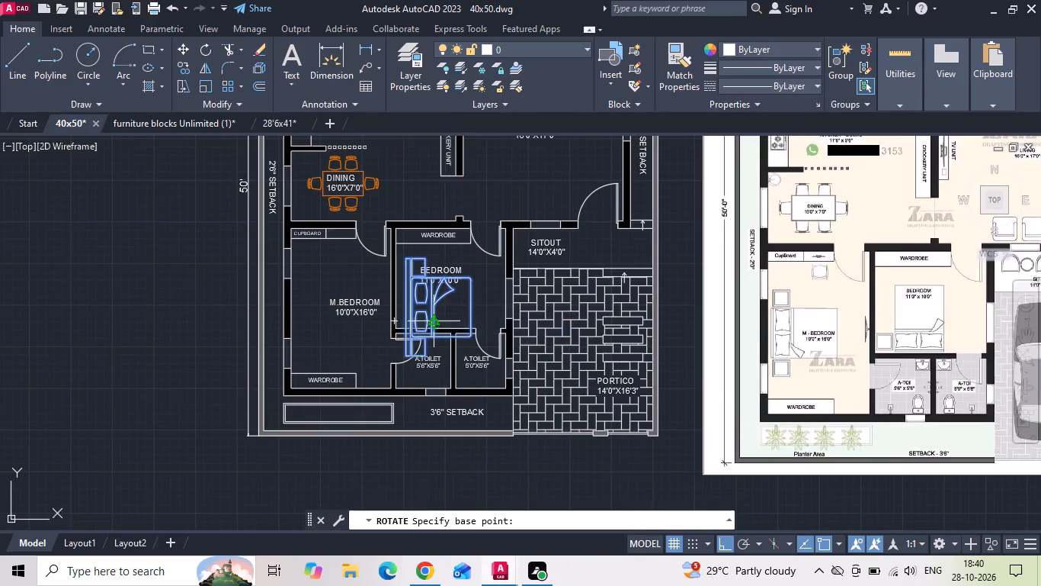
click(434, 318)
scroll(432, 270, up, 2)
click(419, 227)
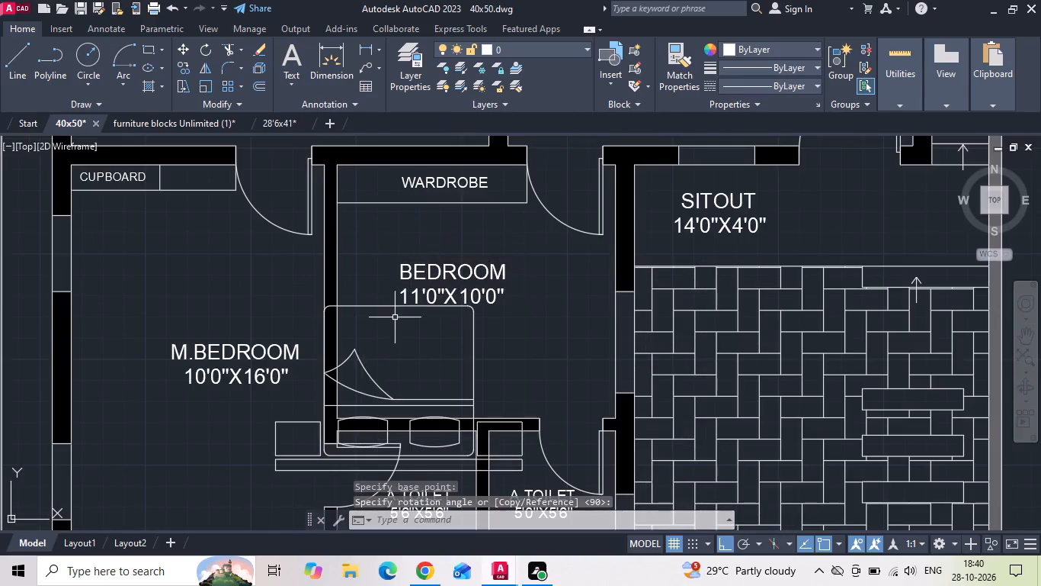
Move the bed so its headboard lies along the toilet wall, with its end snapped to BEDROOM's inner corner beside M.BEDROOM.
click(392, 320)
click(383, 297)
right_click(383, 297)
click(428, 284)
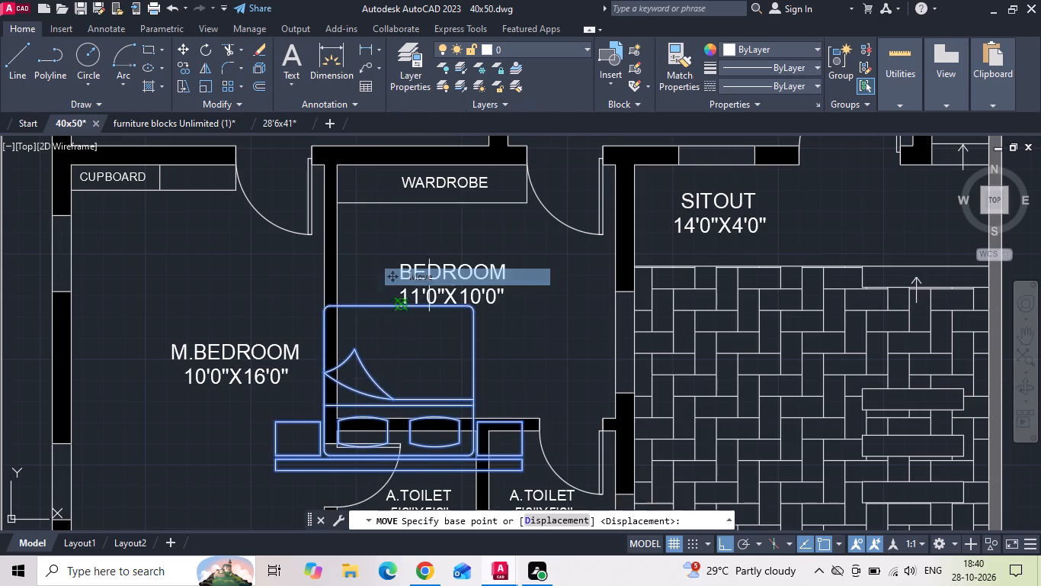
click(279, 477)
scroll(332, 397, up, 2)
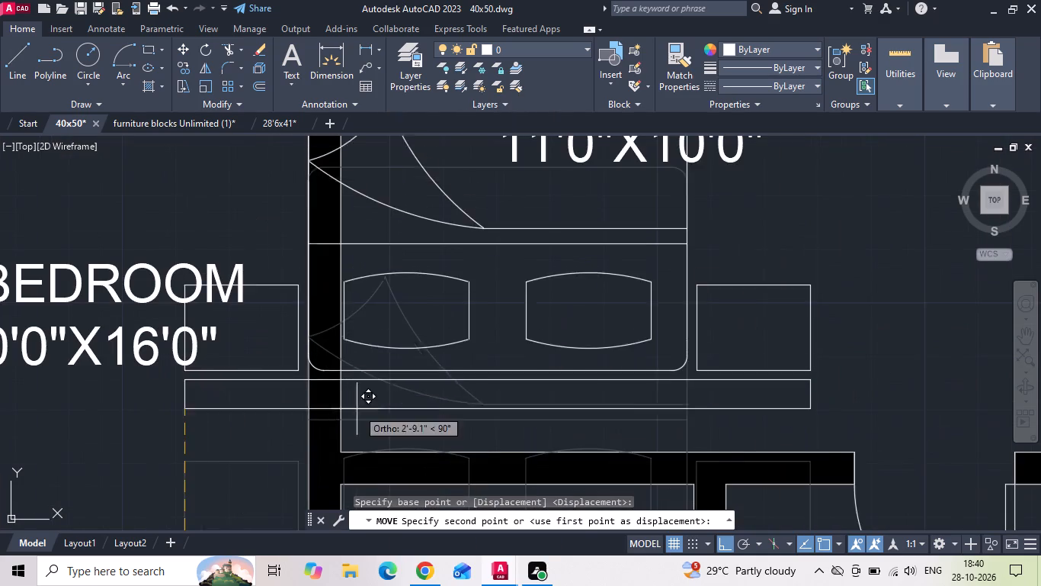
click(350, 451)
scroll(293, 333, down, 1)
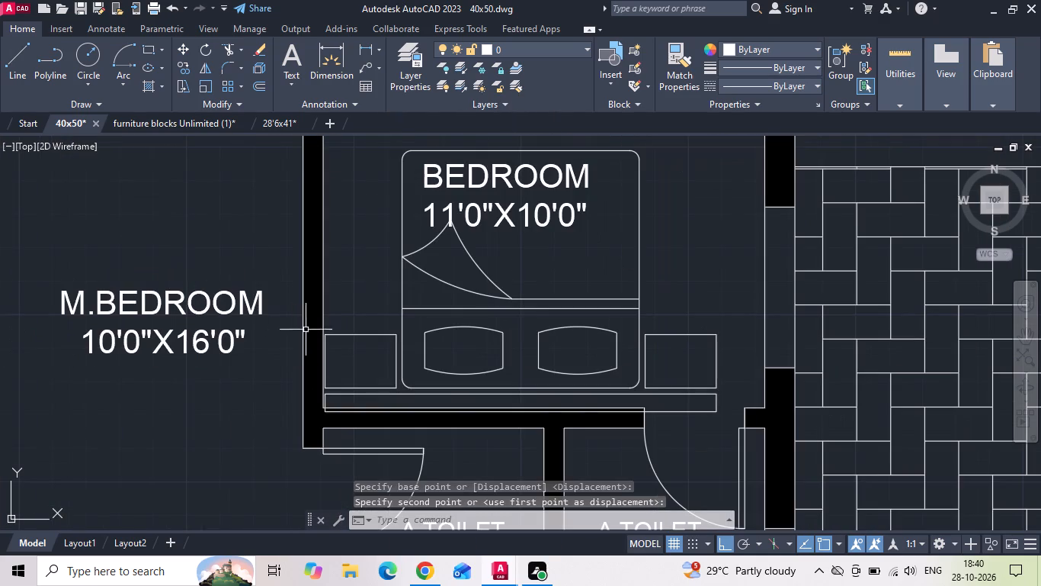
click(674, 423)
click(659, 380)
right_click(655, 308)
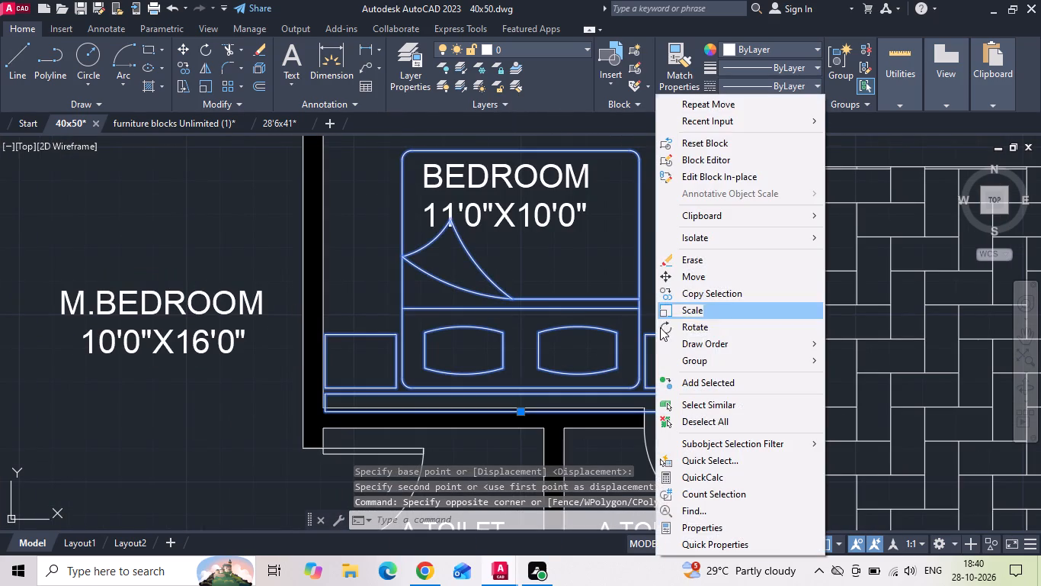
click(692, 278)
scroll(325, 434, up, 2)
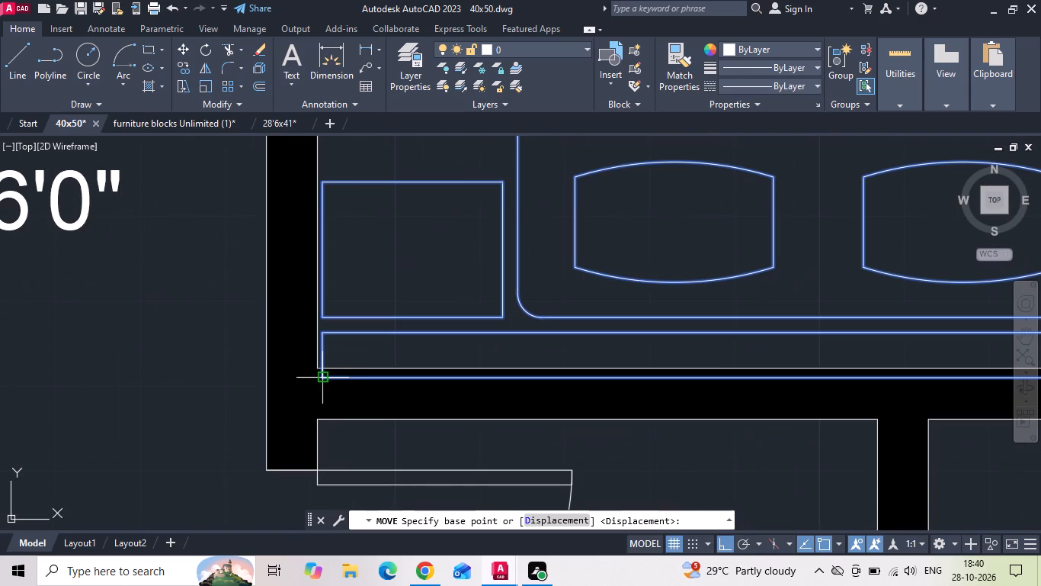
click(319, 376)
click(318, 368)
Explode the bed block in BEDROOM into separate lines.
text(x)
key(space)
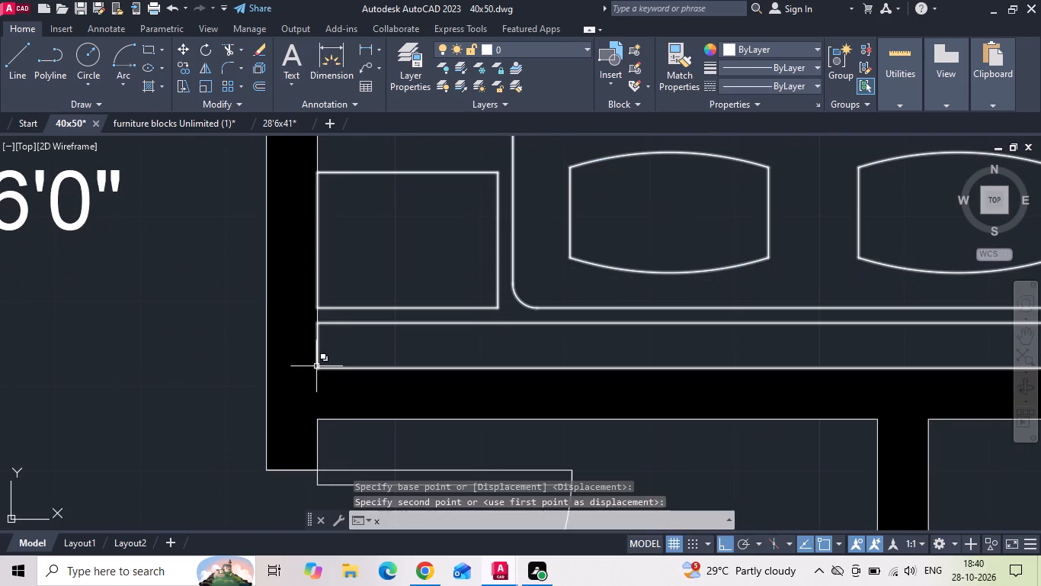
scroll(308, 369, down, 2)
click(476, 290)
click(452, 251)
key(space)
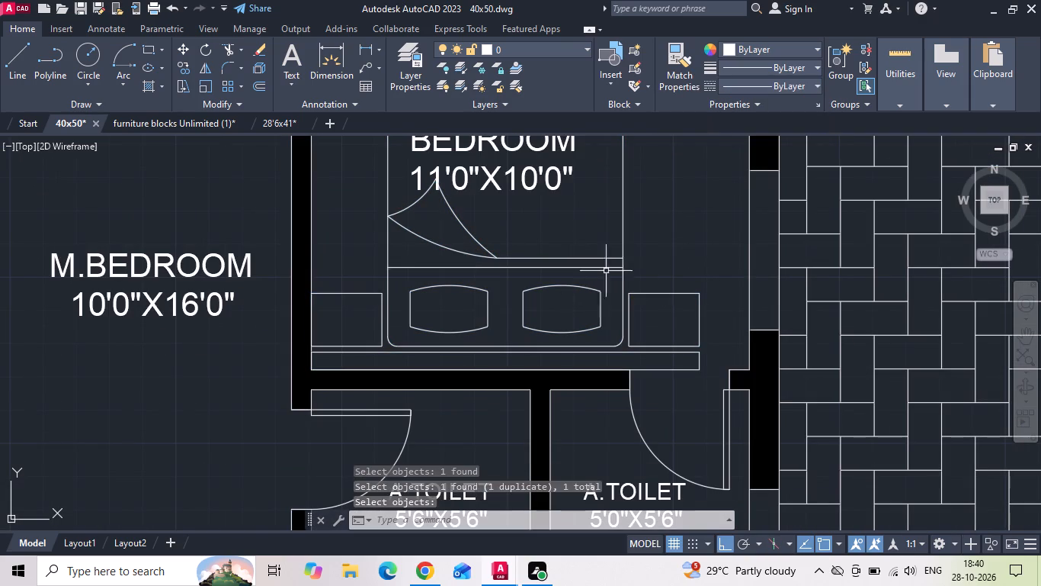
key(Escape)
Delete all the lines of the bed's side table nearest the toilet door.
drag(674, 289, 668, 311)
click(662, 322)
key(Delete)
scroll(688, 327, up, 2)
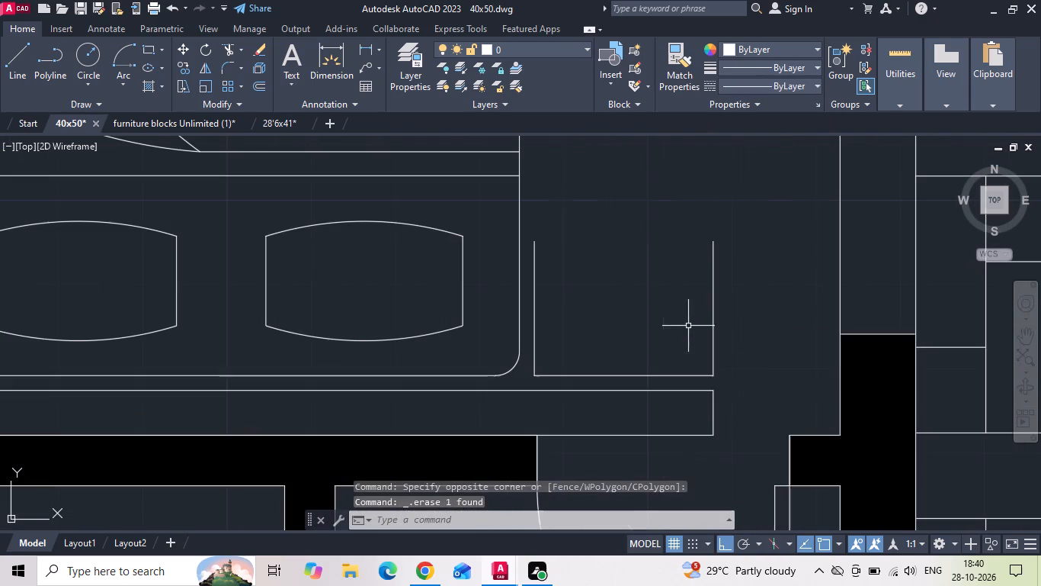
click(719, 334)
click(530, 273)
key(Delete)
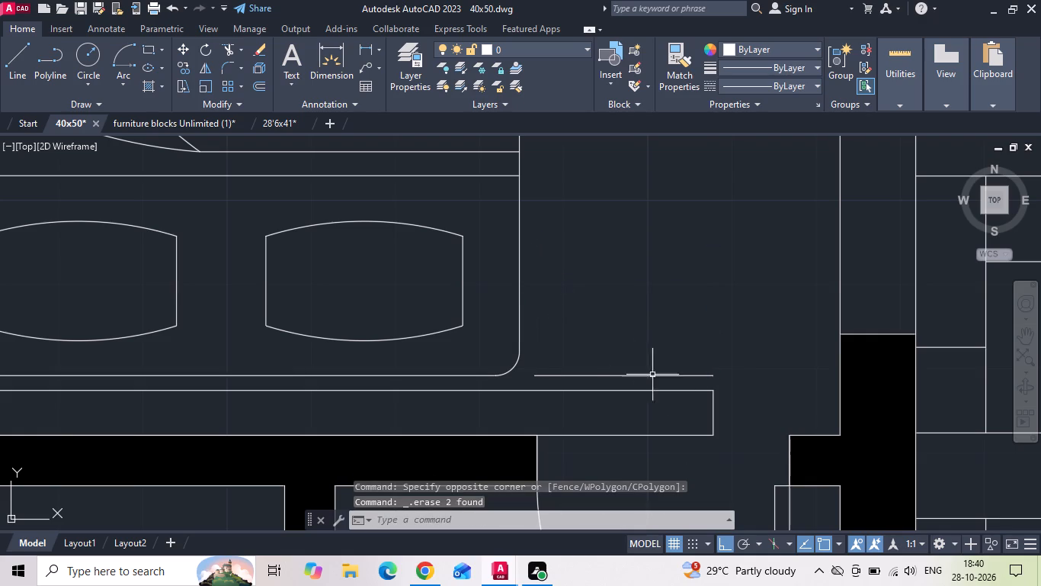
click(706, 377)
click(692, 346)
key(Delete)
Shorten the headboard by moving its end line to the wall end at the toilet door and trimming the overhanging lines.
click(714, 401)
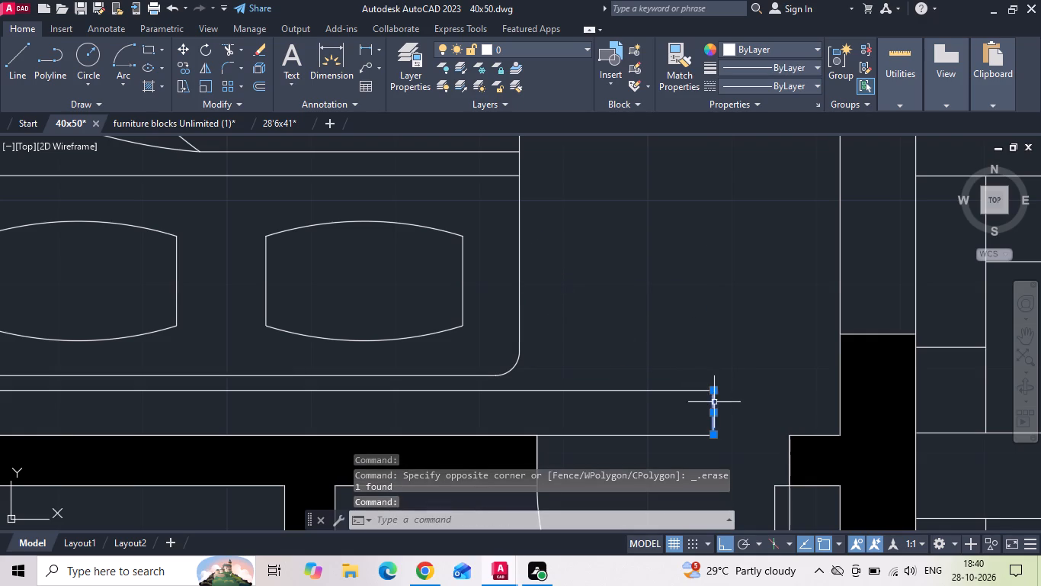
right_click(676, 325)
click(717, 276)
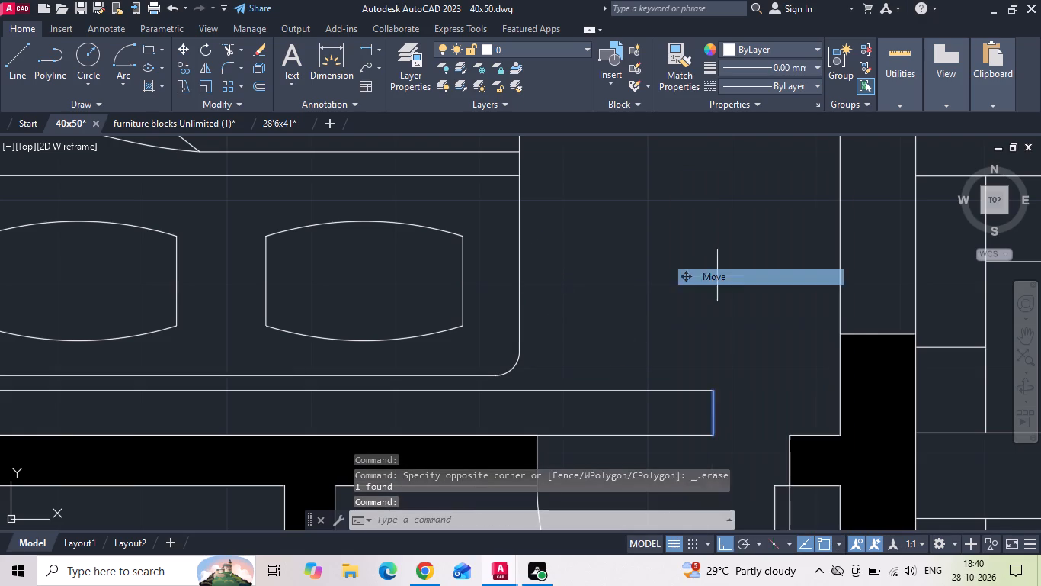
click(713, 439)
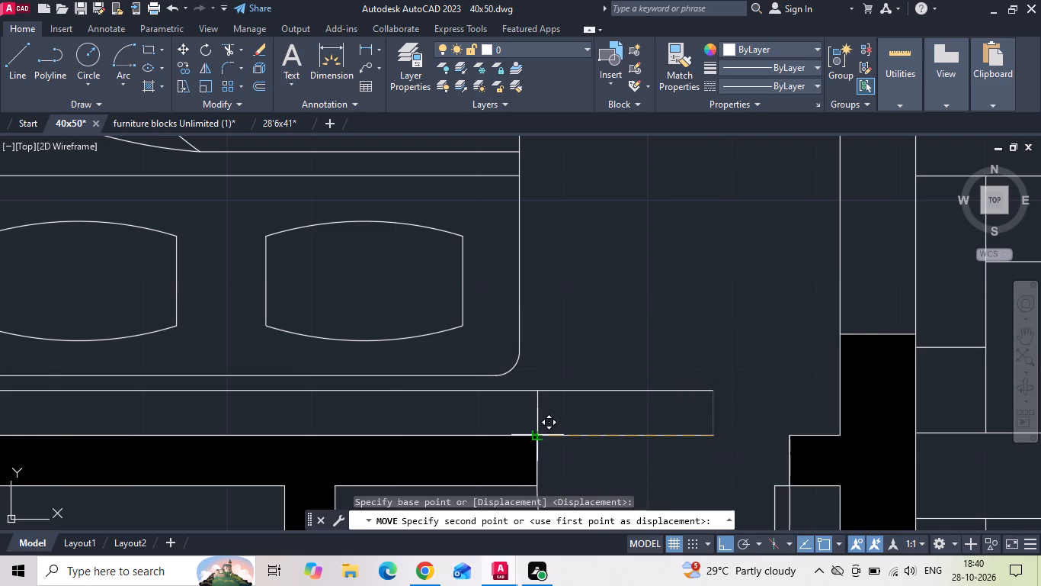
click(536, 436)
key(Escape)
key(t)
key(r)
key(space)
drag(588, 458, 601, 306)
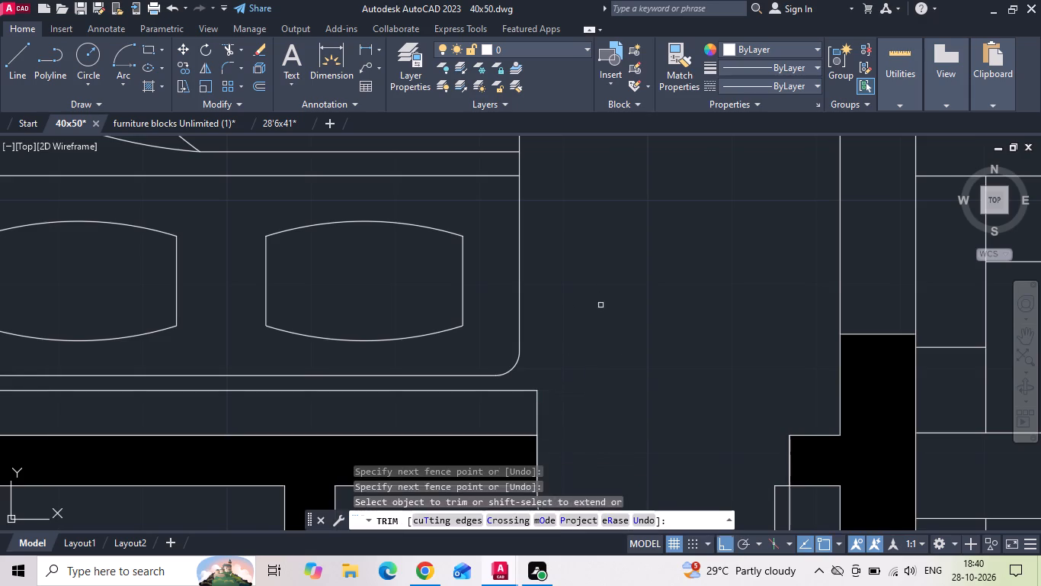
scroll(601, 307, down, 3)
key(Escape)
Move the BEDROOM 11'0"X10'0" label slightly sideways so it sits centred over the bed.
scroll(608, 318, down, 1)
middle_drag(612, 318, 615, 331)
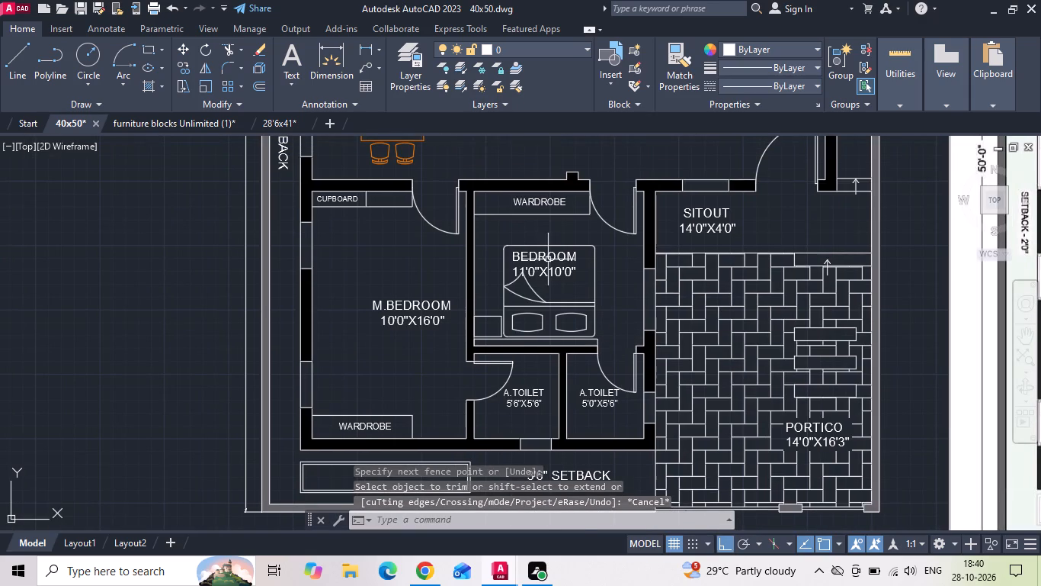
click(537, 248)
scroll(537, 248, up, 2)
click(524, 272)
right_click(524, 272)
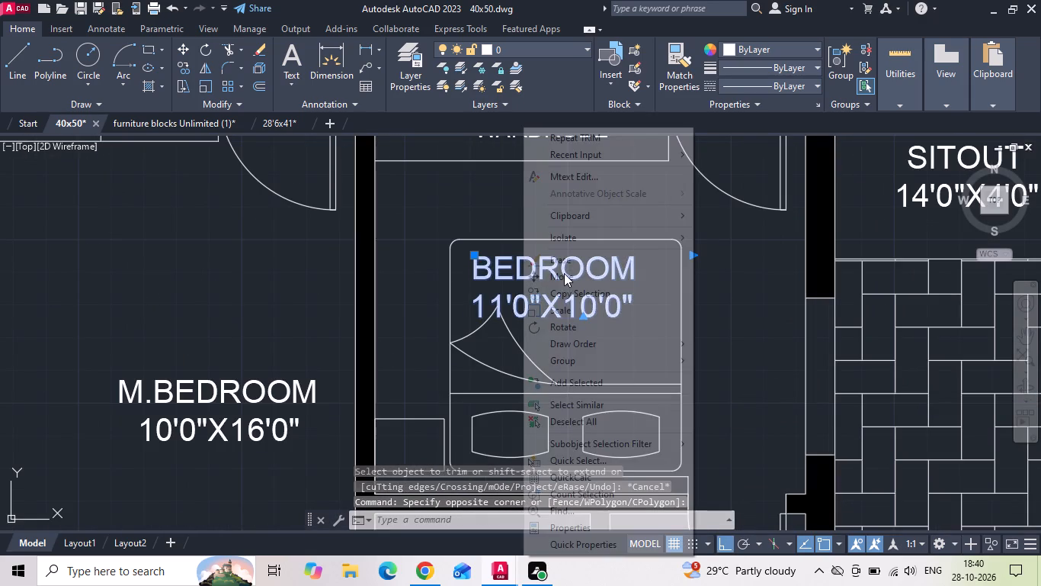
click(564, 273)
click(742, 321)
click(761, 320)
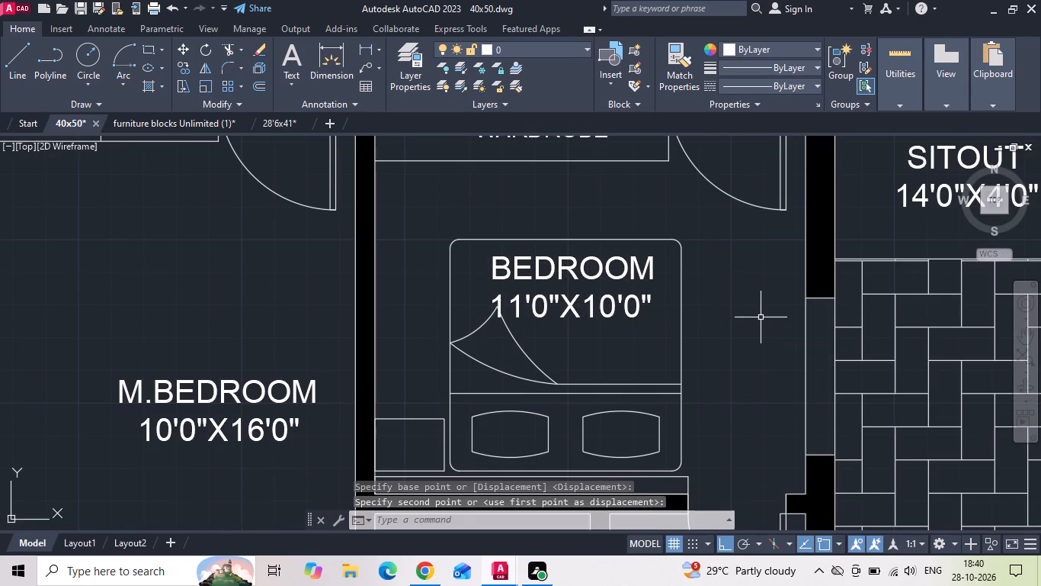
scroll(746, 304, down, 2)
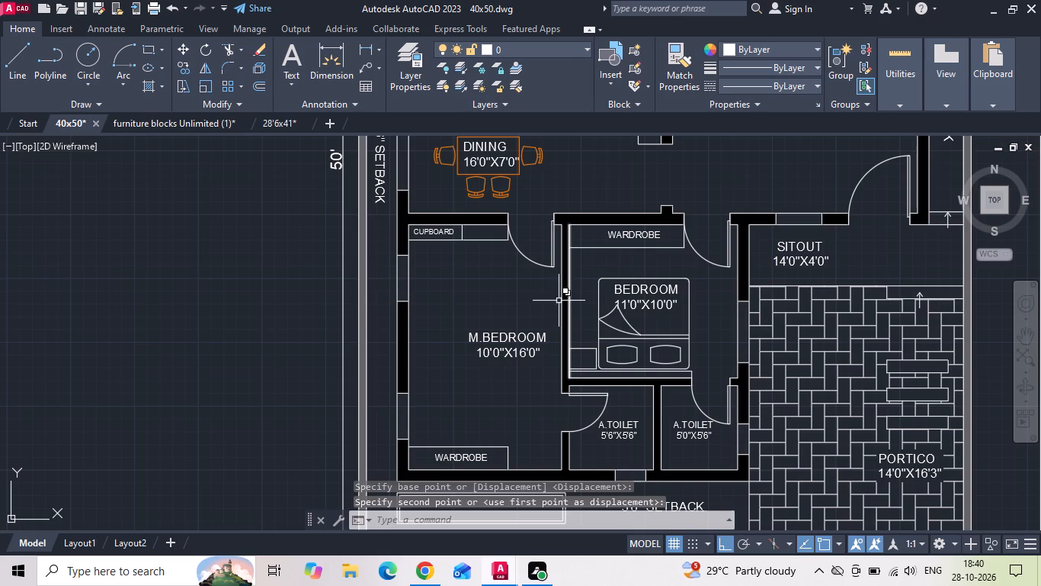
Copy a double bed with two side tables from the furniture blocks drawing and paste it outside the 40x50 plan, beside M.BEDROOM.
scroll(504, 330, down, 2)
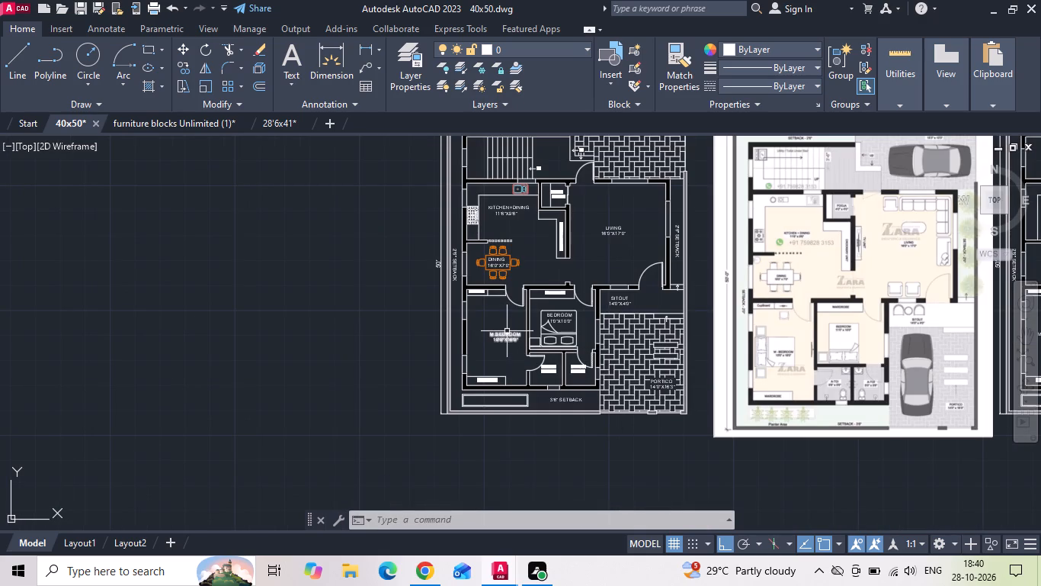
click(208, 128)
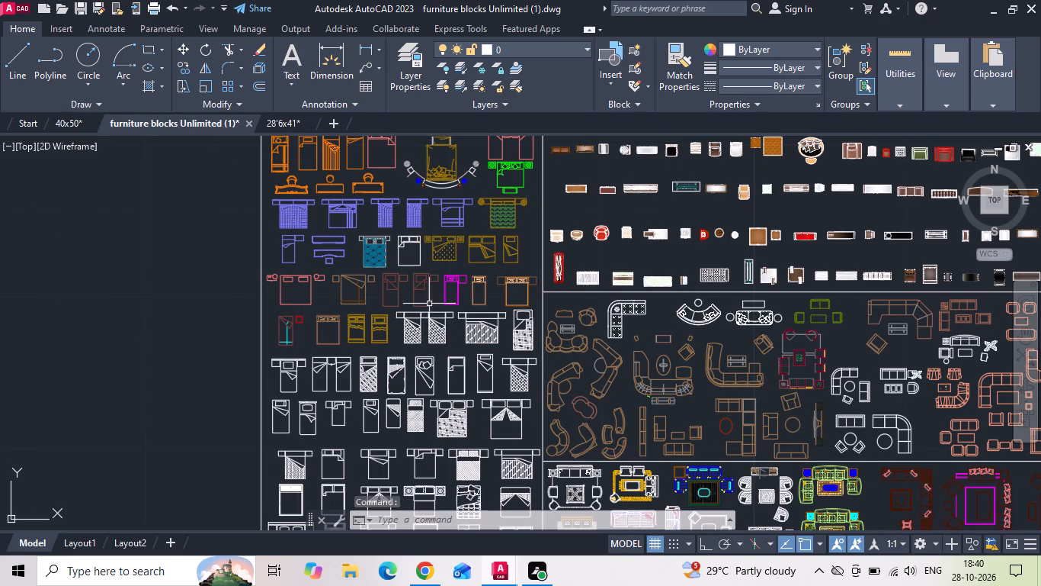
middle_drag(450, 401, 440, 240)
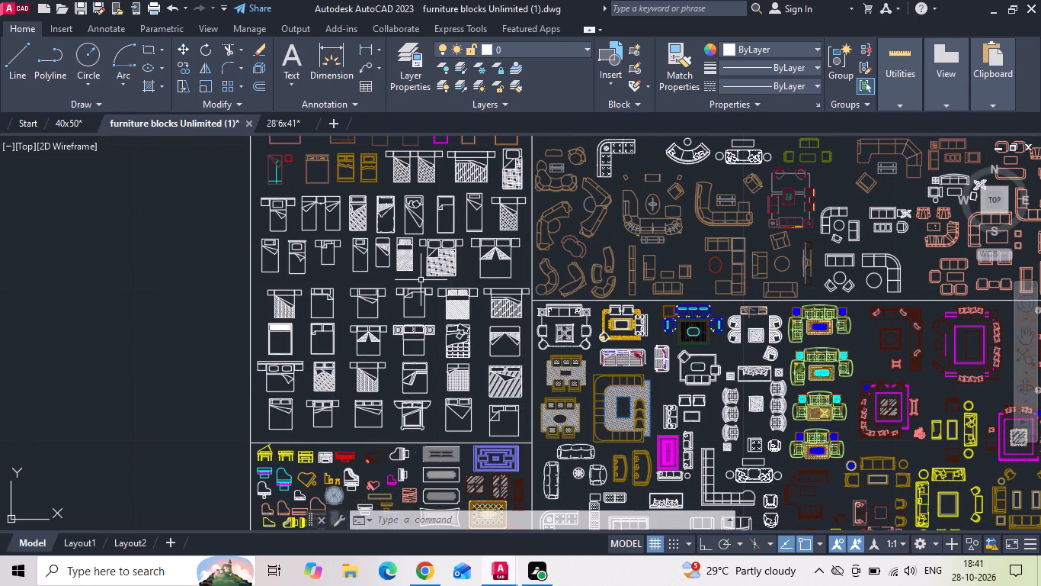
click(288, 385)
key(ctrl+c)
click(51, 126)
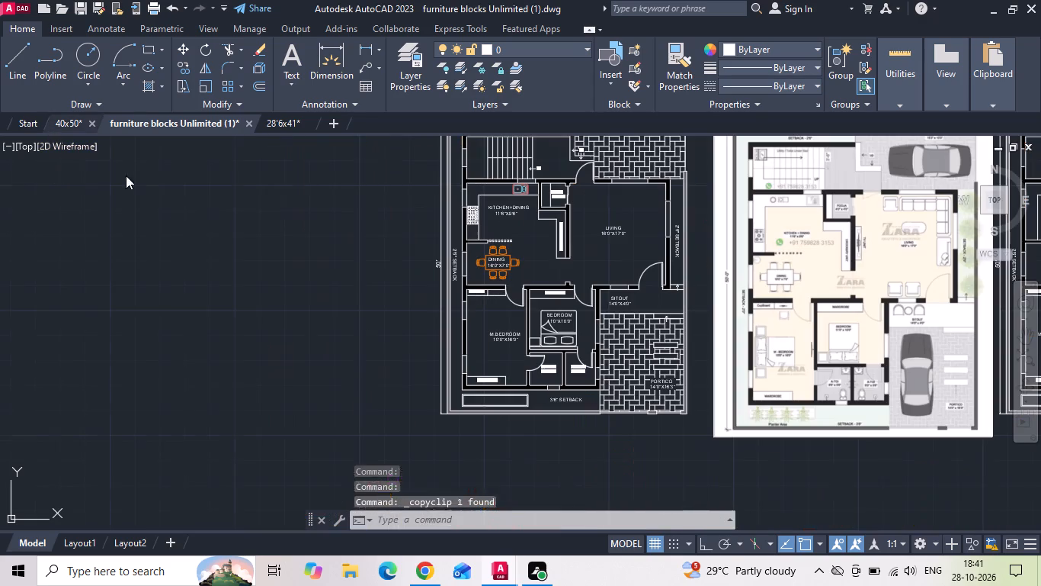
key(ctrl+v)
click(380, 297)
Scale the pasted bed block by a factor of 39.3701.
drag(389, 272, 368, 305)
click(367, 307)
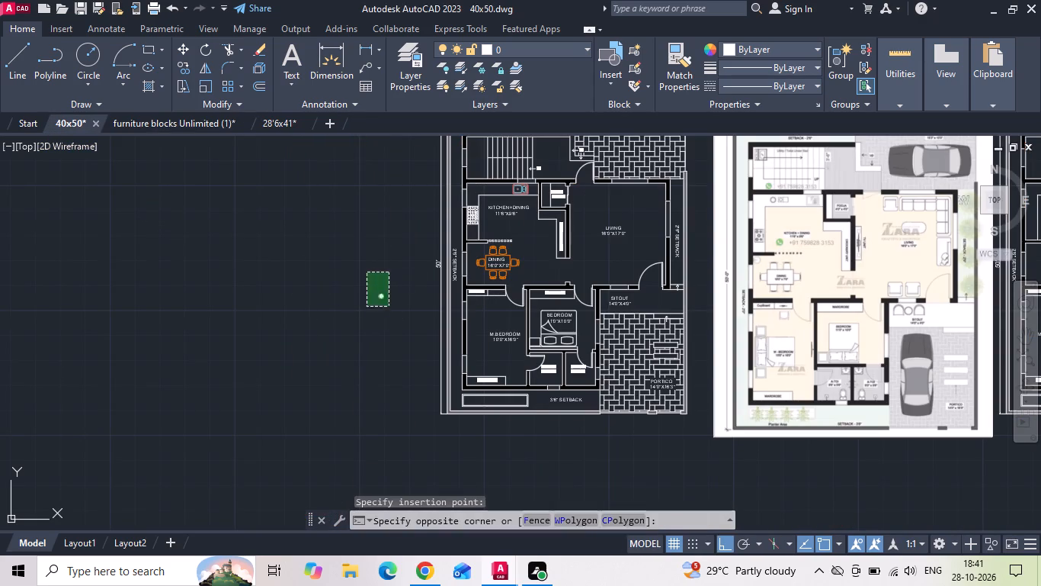
right_click(366, 307)
click(392, 311)
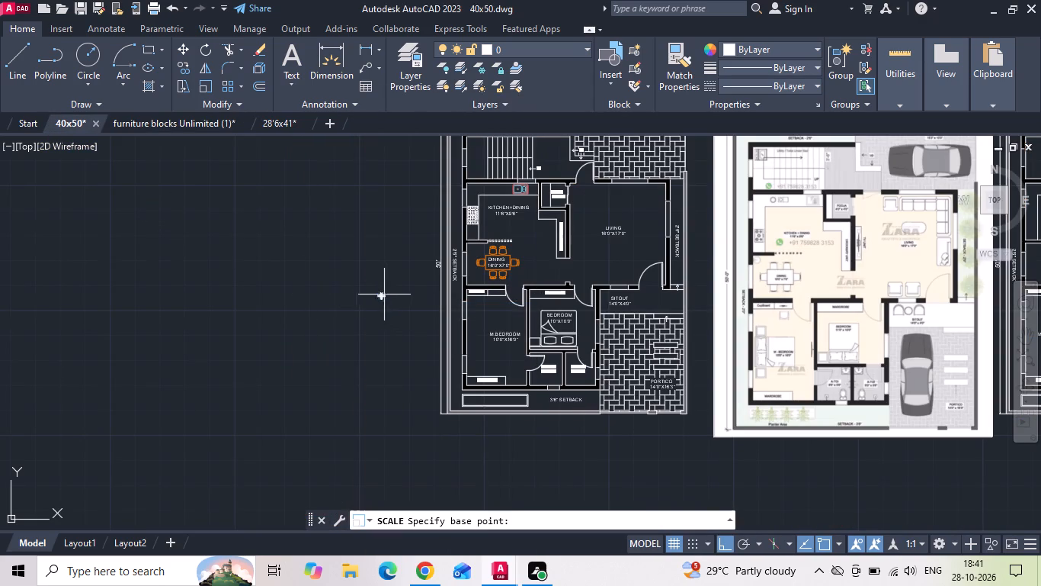
click(381, 291)
text(39.3701)
key(Return)
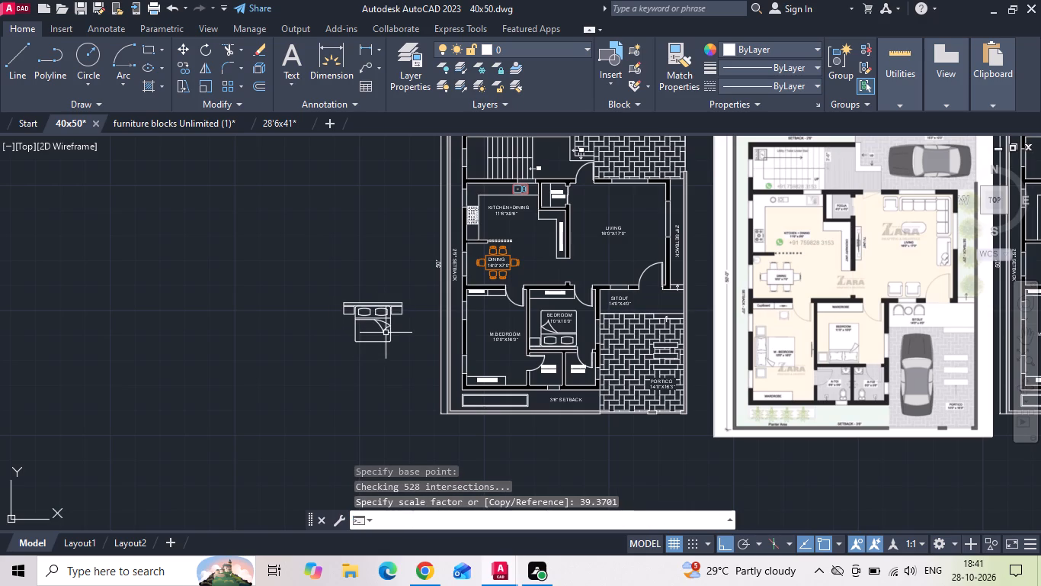
Rotate the new bed block 90 degrees so its headboard faces the plan's outer west side.
scroll(384, 331, up, 1)
click(383, 320)
right_click(383, 317)
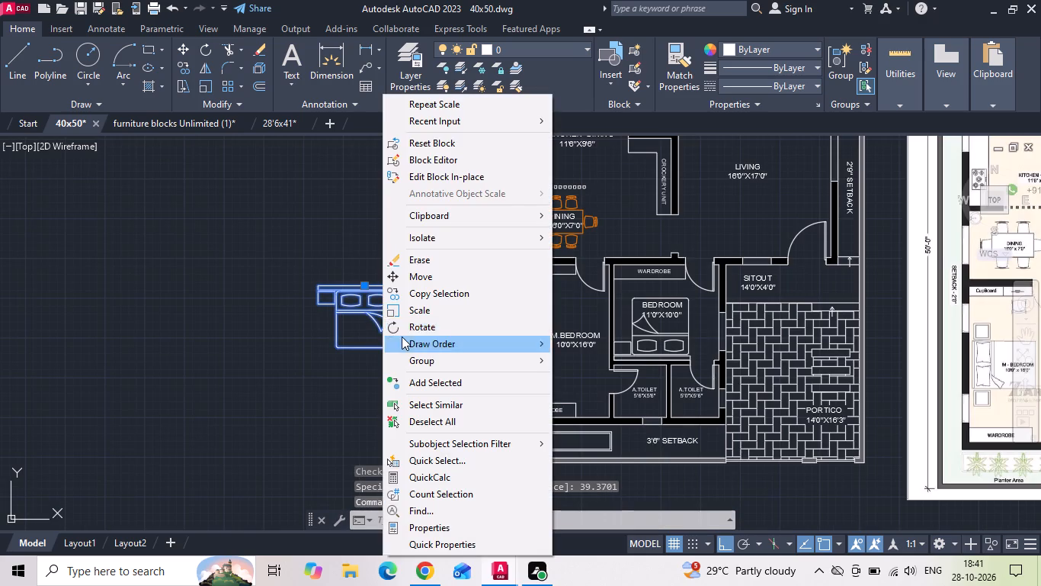
click(414, 319)
click(406, 237)
click(396, 214)
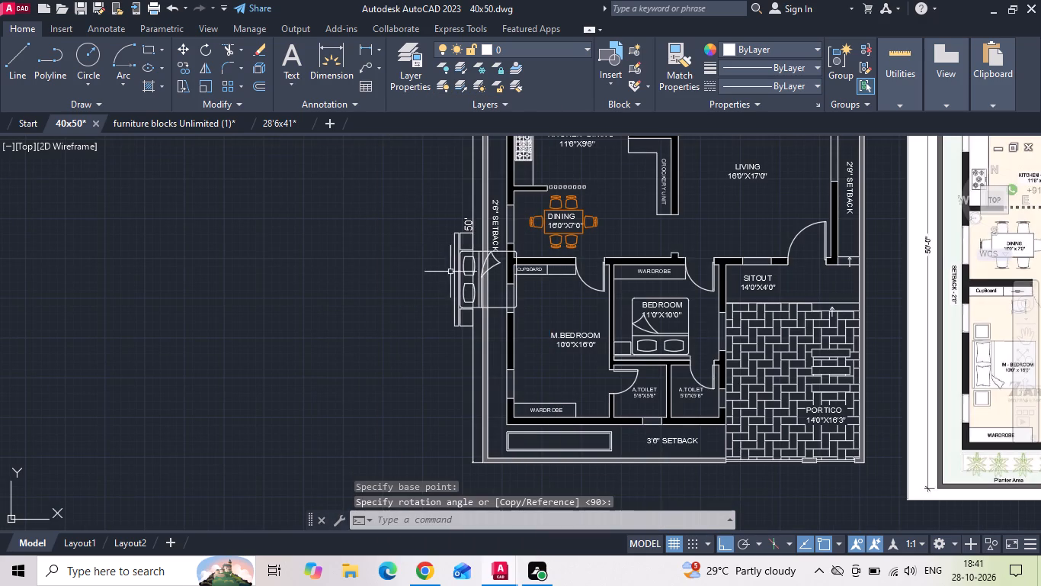
Move the rotated bed by its headboard midpoint into M.BEDROOM, with the headboard against the outer wall between cupboard and wardrobe.
click(454, 275)
right_click(454, 275)
click(470, 289)
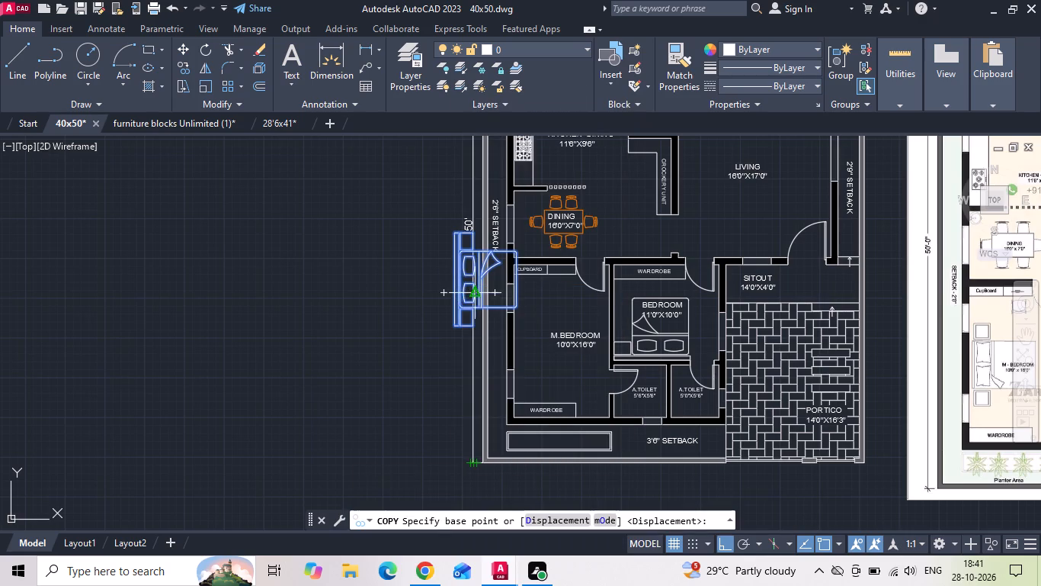
scroll(472, 289, up, 2)
key(Escape)
click(435, 266)
right_click(434, 259)
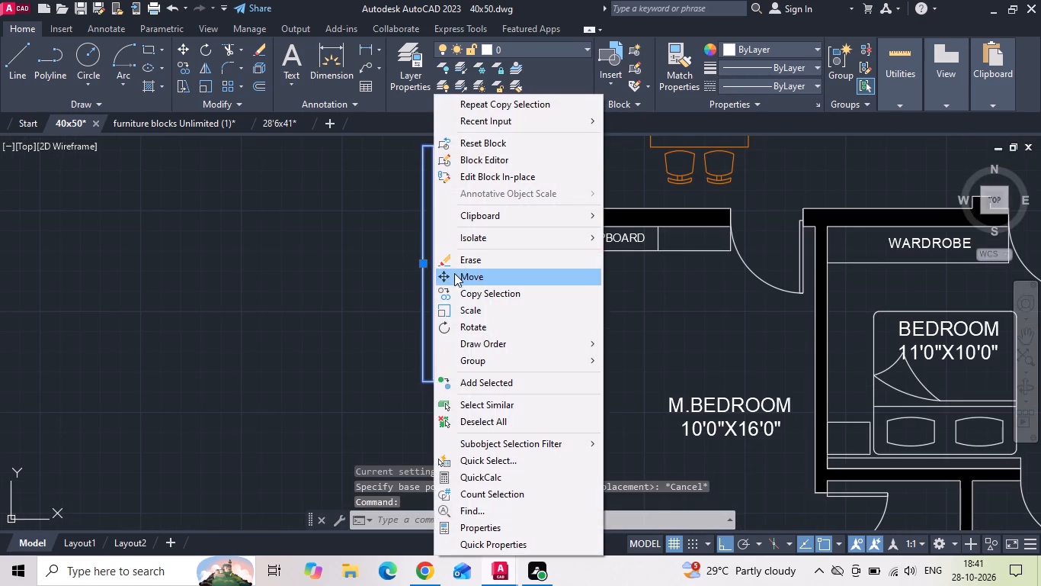
click(455, 275)
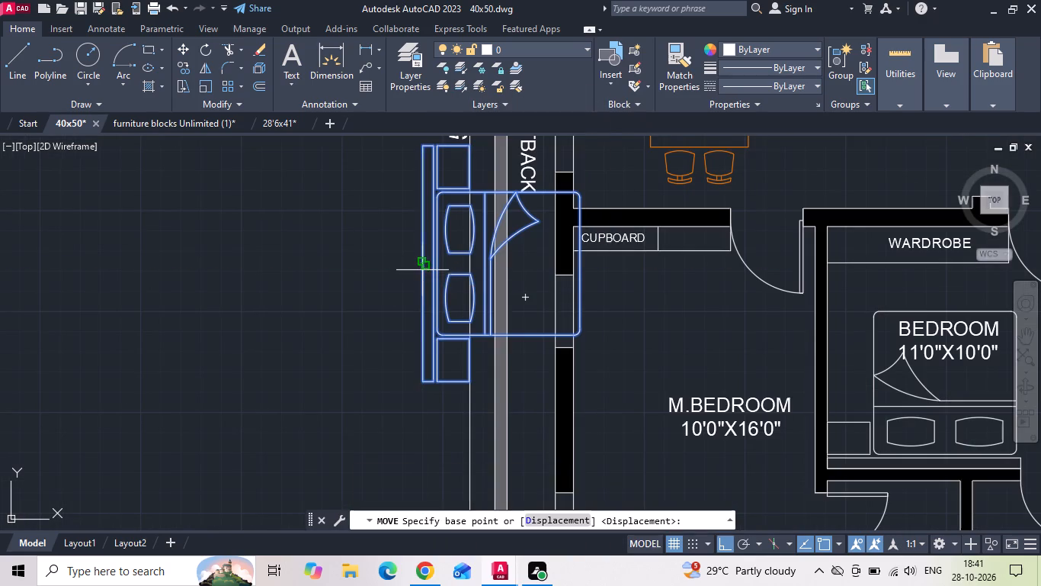
click(422, 266)
scroll(501, 295, down, 2)
click(536, 342)
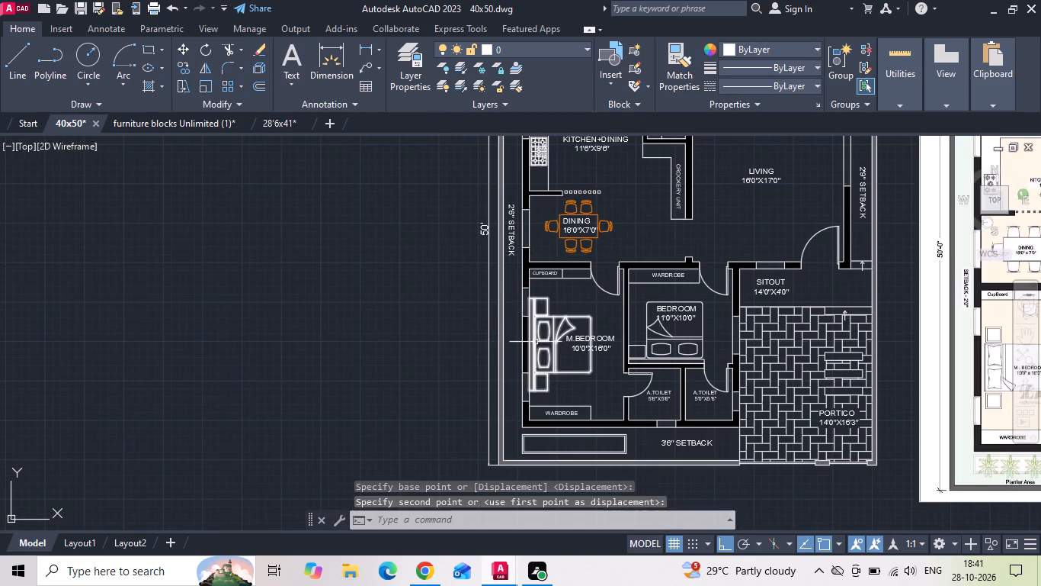
Save the 40x50 drawing.
key(ctrl+s)
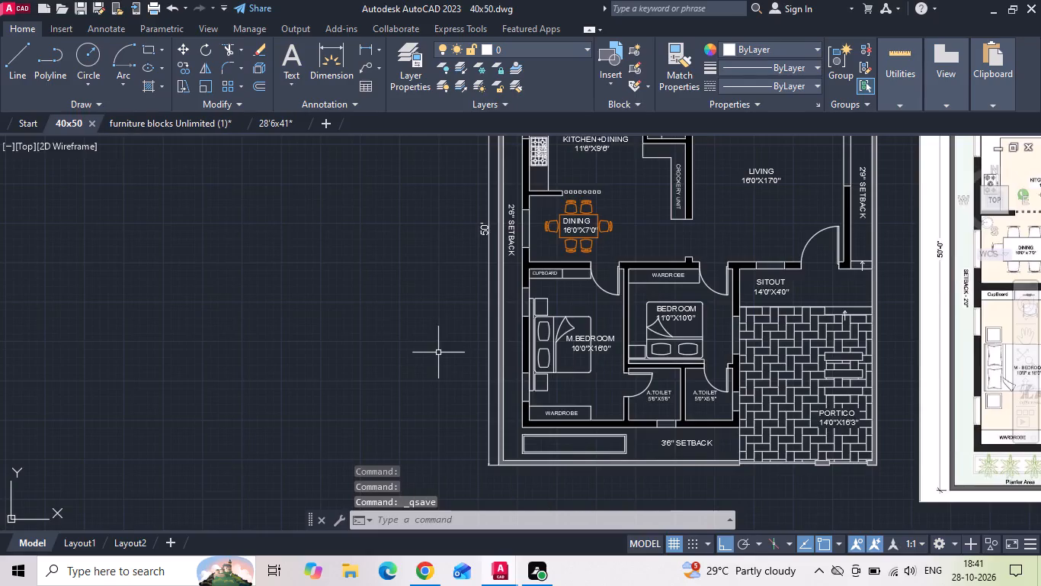
Copy the white round-backed armchair block from the furniture blocks drawing and paste it into the SITOUT of the 40x50 plan.
scroll(426, 351, down, 1)
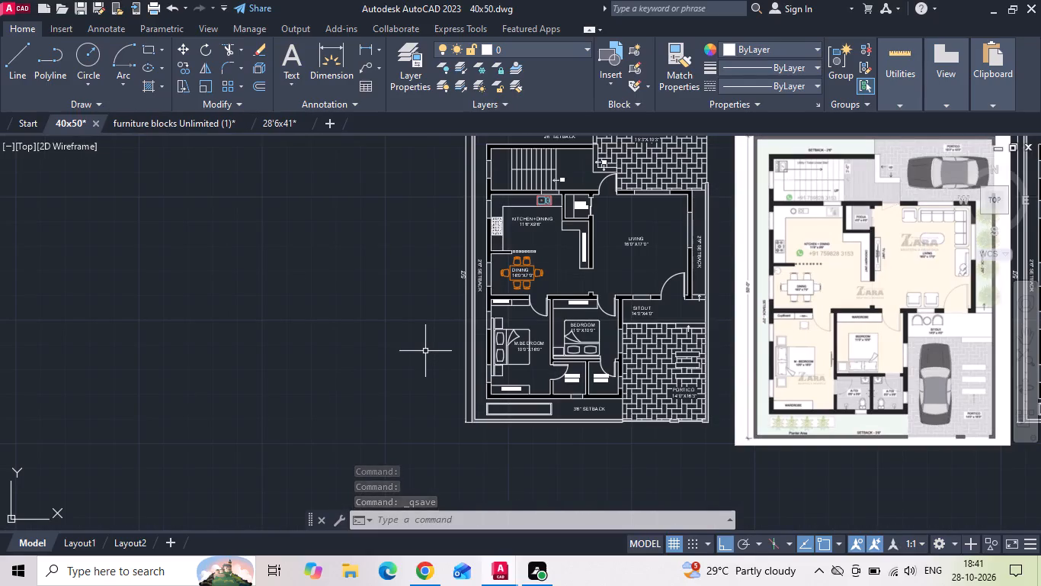
click(177, 127)
middle_drag(354, 411, 331, 233)
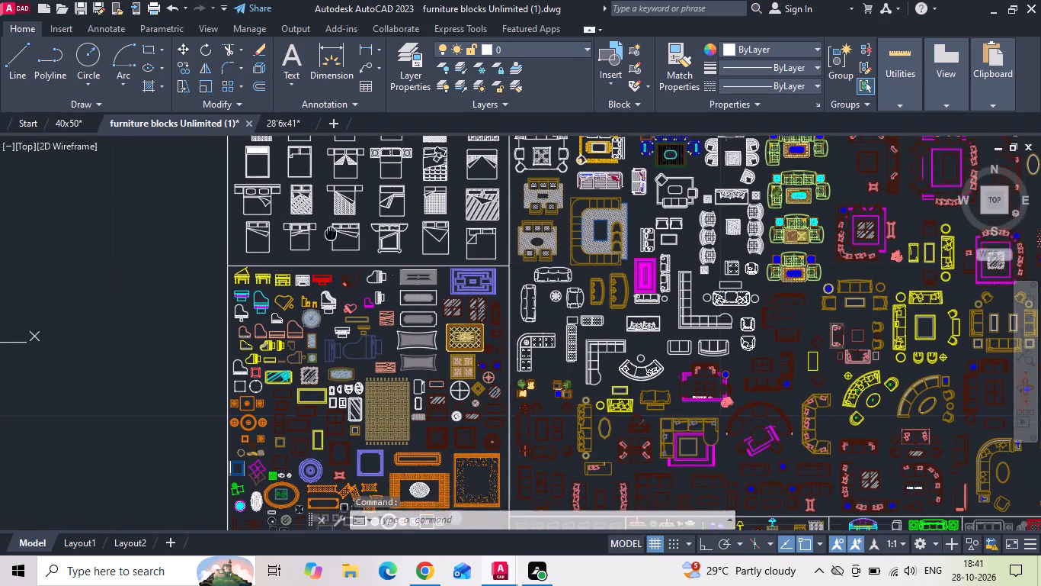
middle_drag(340, 430, 343, 259)
middle_drag(348, 372, 346, 249)
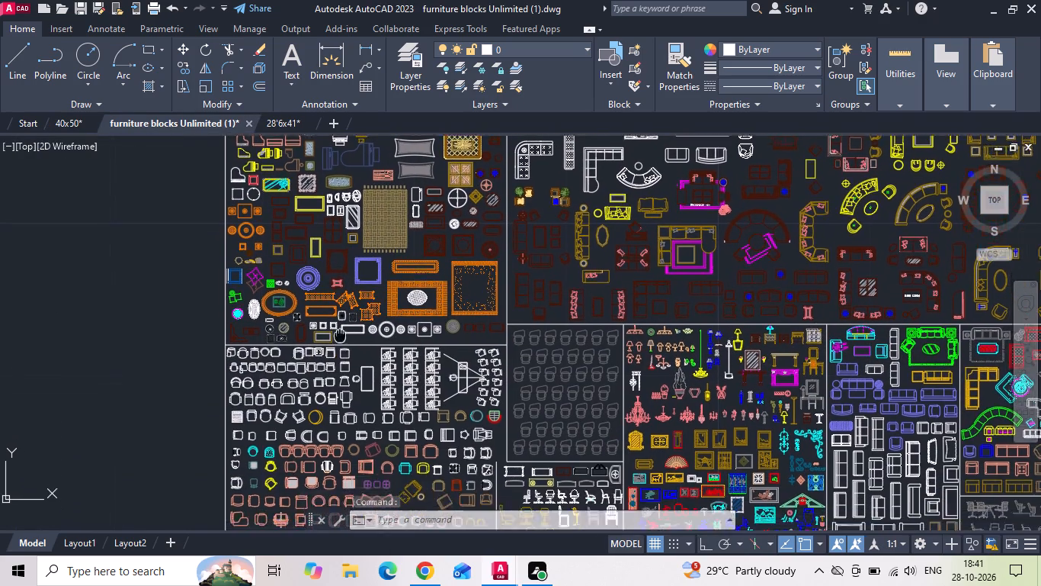
middle_drag(346, 249, 356, 198)
scroll(322, 474, up, 1)
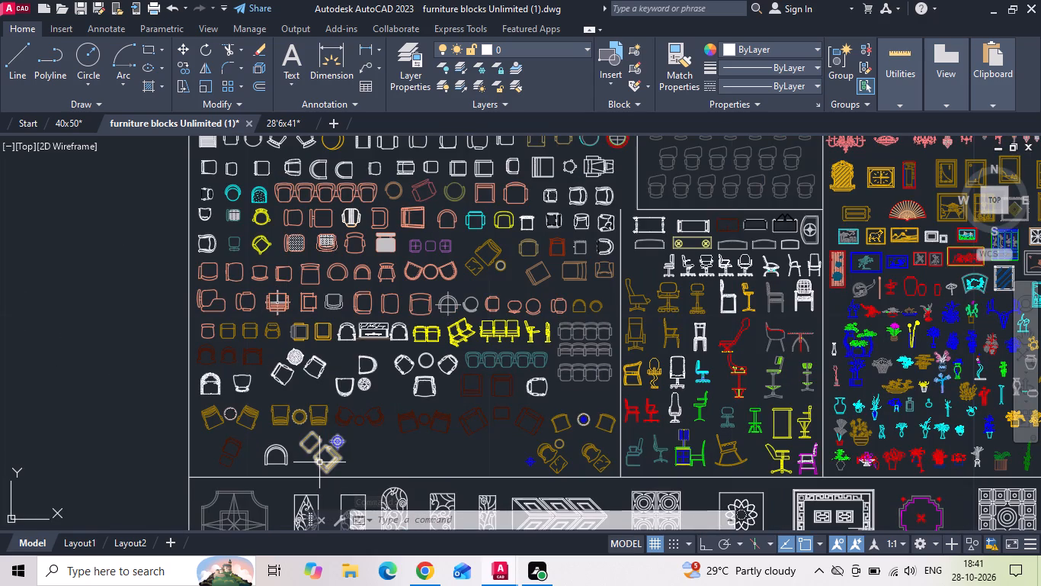
click(277, 449)
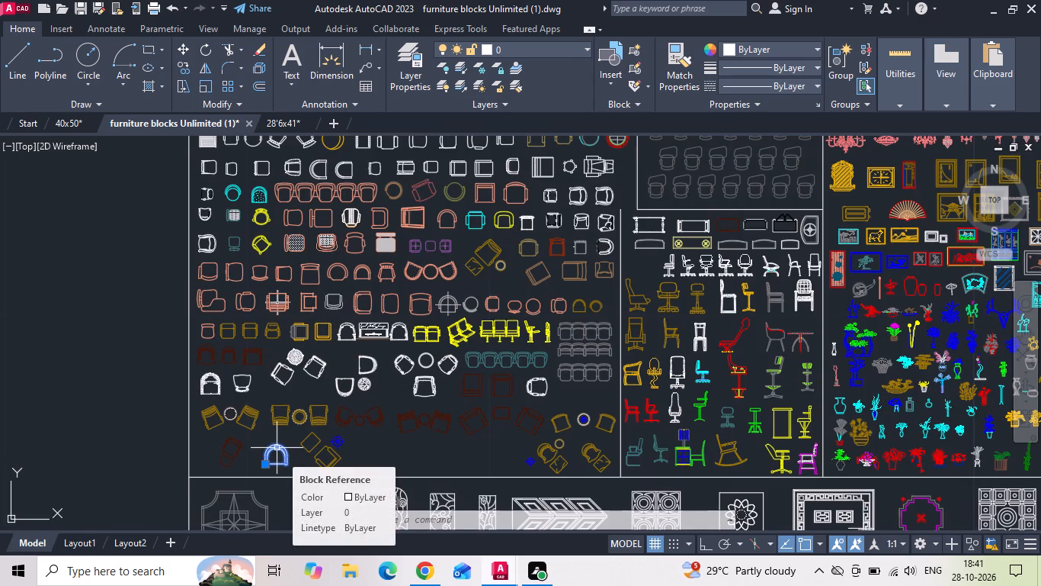
key(ctrl+c)
click(70, 129)
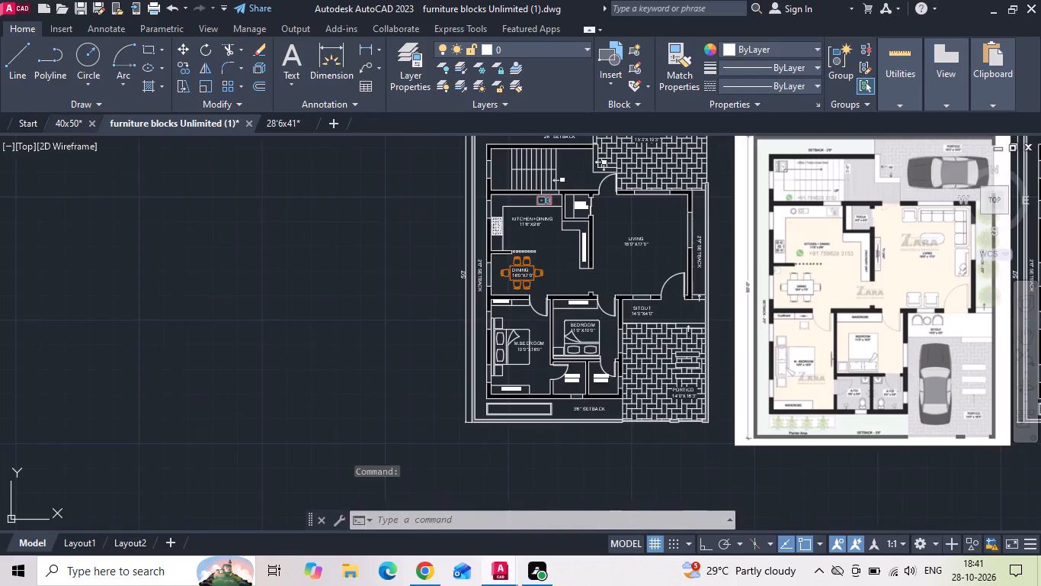
key(ctrl+v)
scroll(604, 419, up, 1)
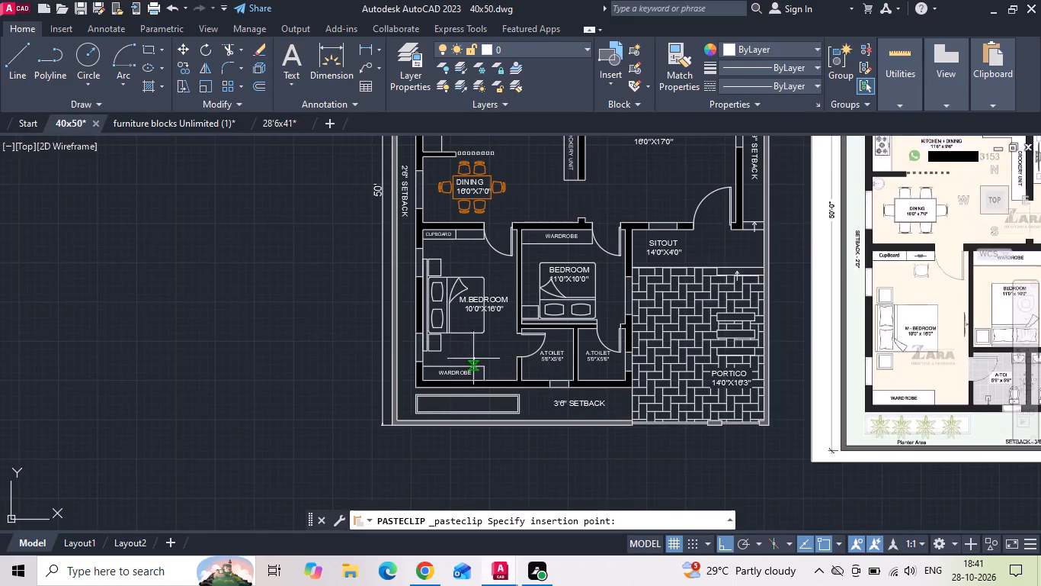
scroll(374, 333, down, 1)
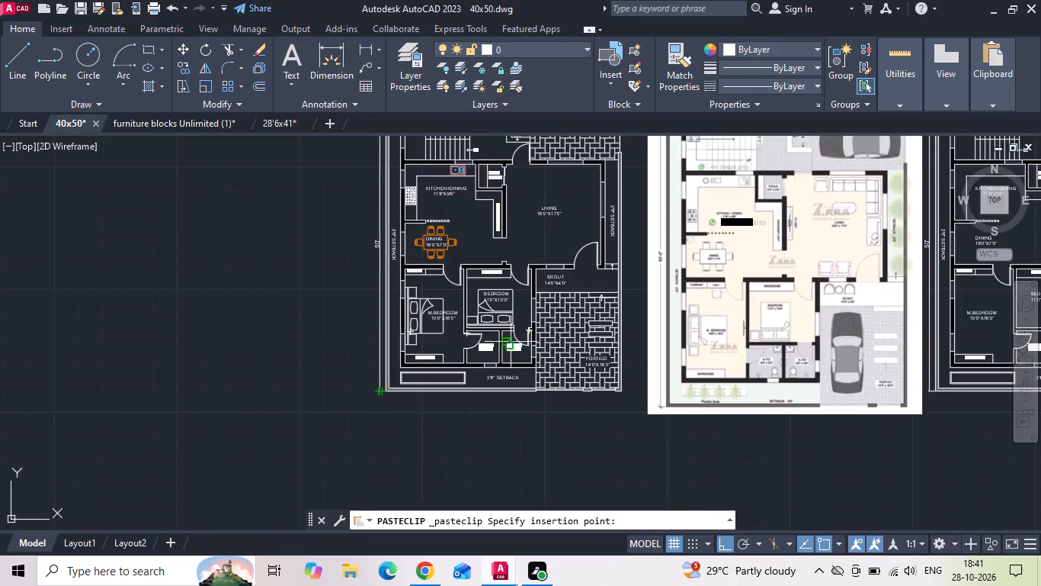
scroll(544, 286, up, 2)
click(626, 269)
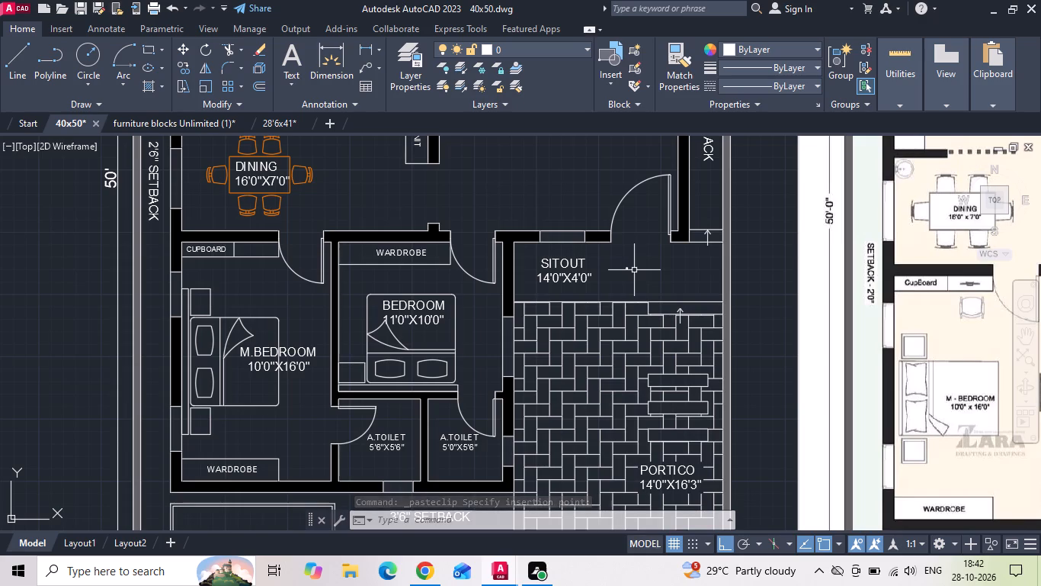
Scale the pasted chair block in SITOUT by a factor of 39.3701.
scroll(612, 233, up, 2)
drag(700, 312, 690, 313)
click(633, 353)
right_click(631, 355)
click(658, 310)
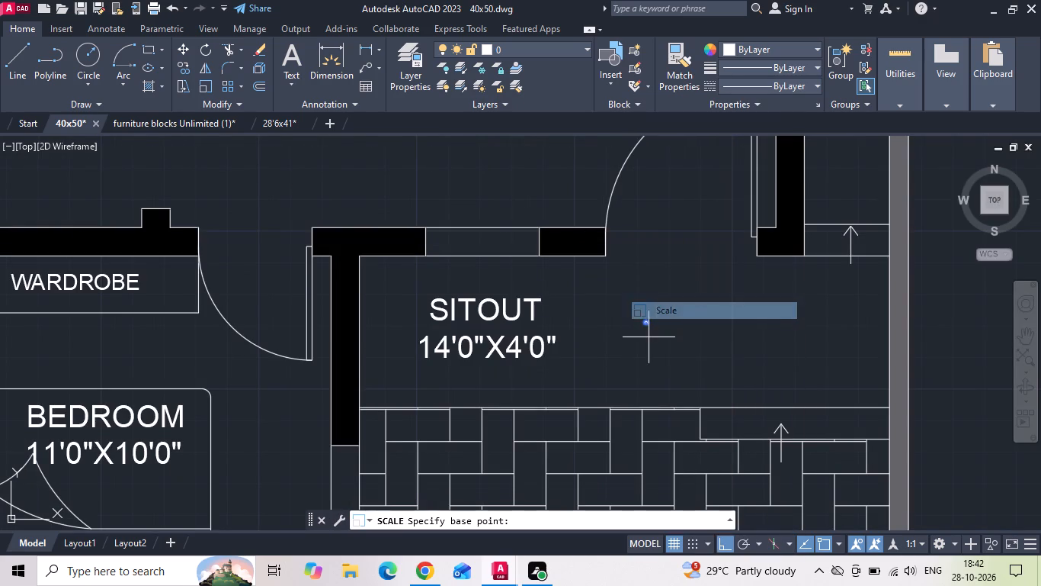
drag(649, 327, 655, 356)
text(37)
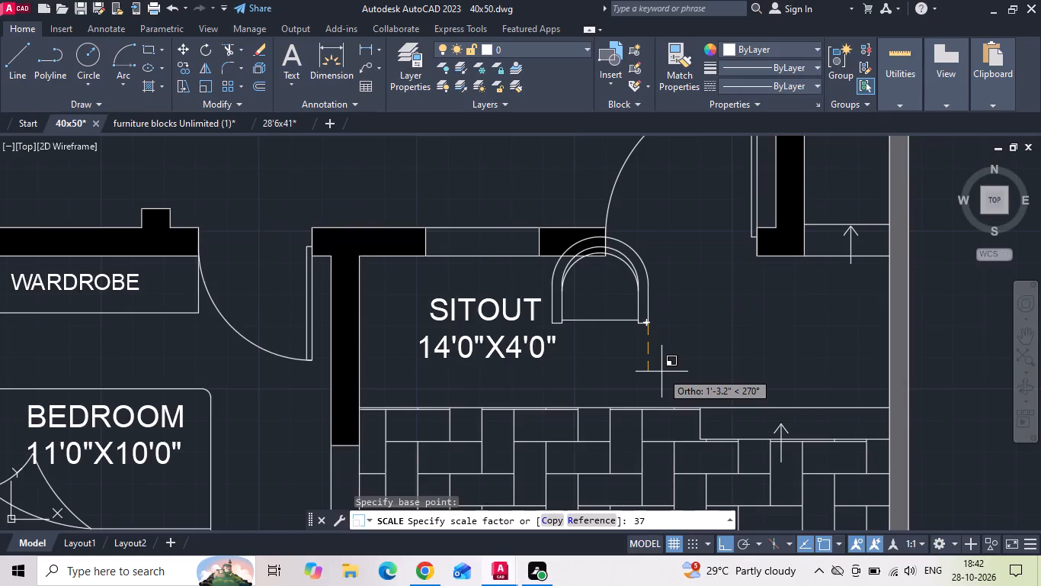
key(BackSpace)
text(9.3701)
key(Return)
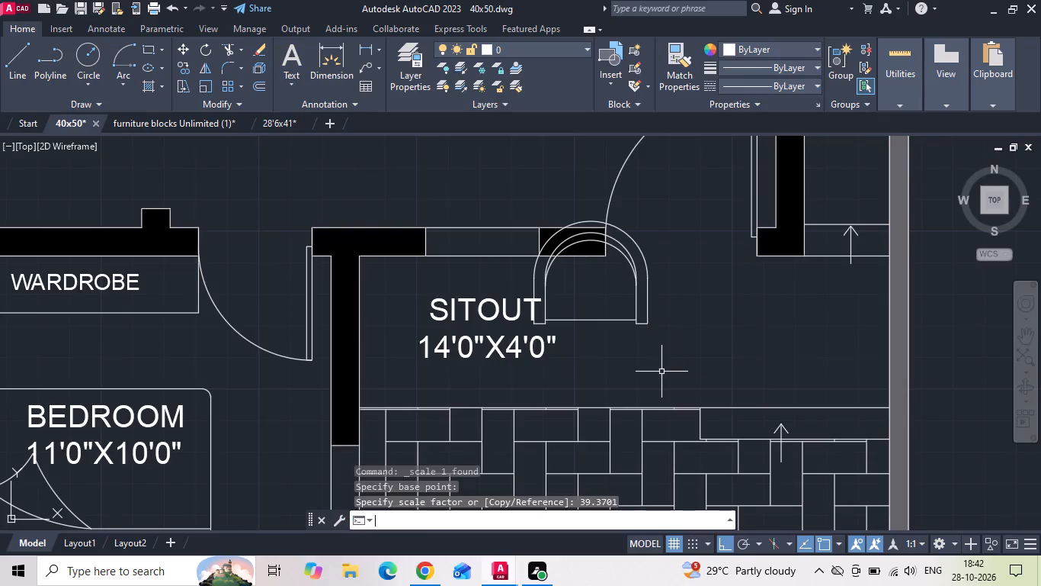
Move the chair straight down off the wall into the SITOUT floor area, next to the room label.
scroll(574, 295, down, 2)
middle_drag(580, 272, 450, 272)
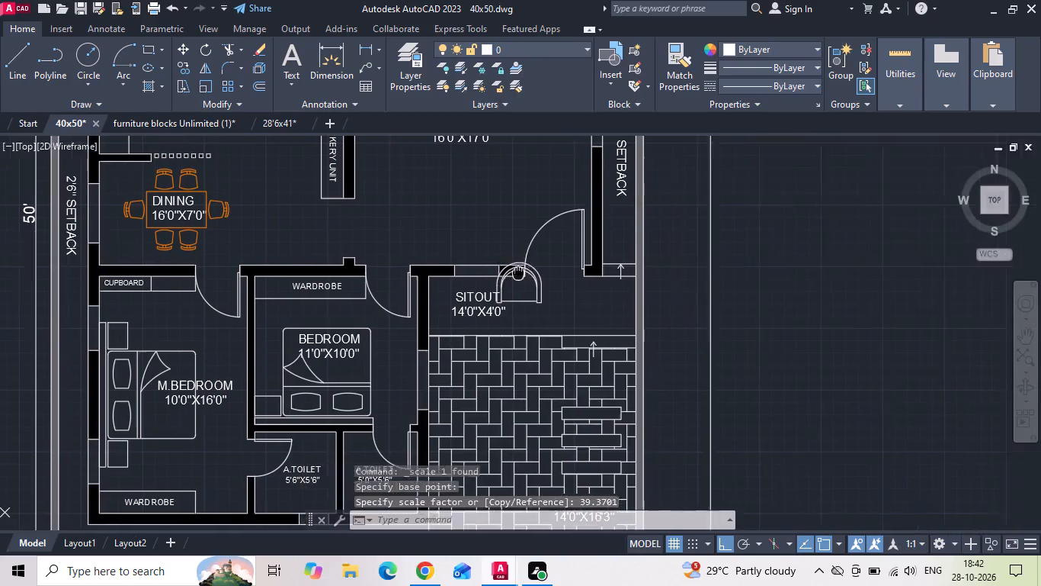
middle_drag(450, 272, 386, 272)
scroll(383, 289, down, 1)
scroll(373, 297, up, 2)
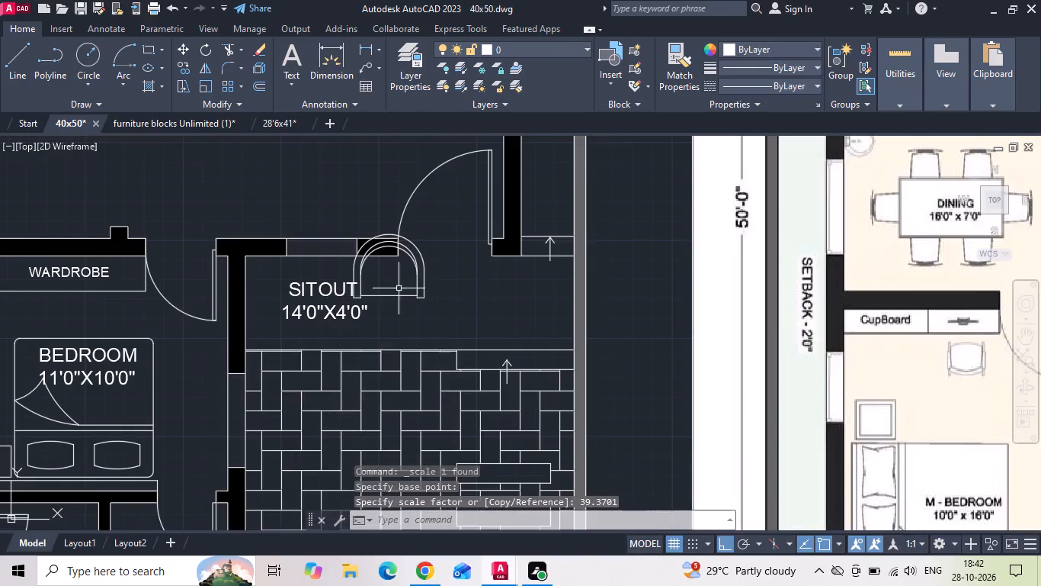
click(415, 282)
click(414, 263)
right_click(414, 263)
click(425, 276)
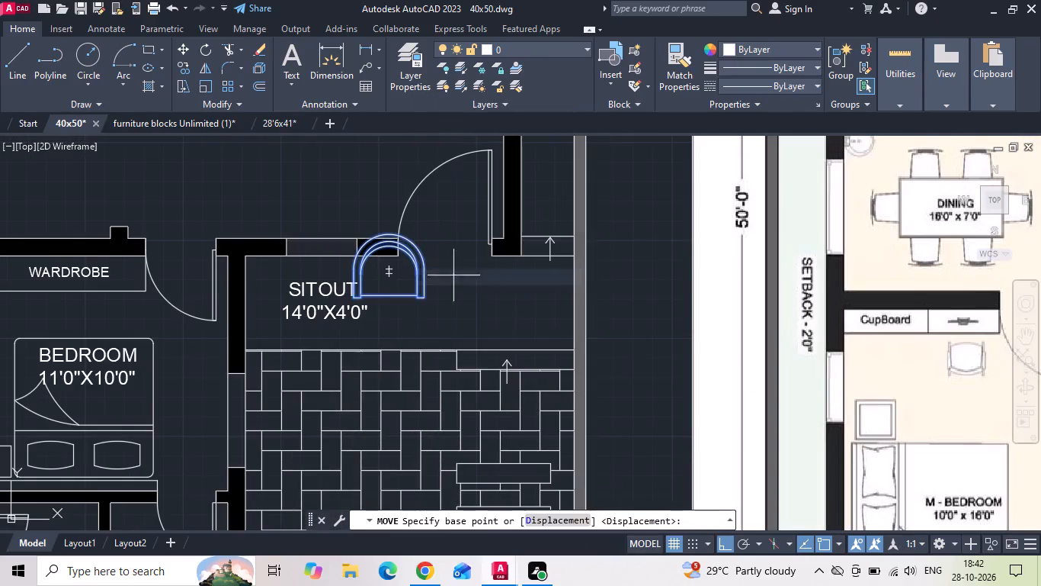
drag(458, 275, 460, 299)
click(460, 305)
scroll(418, 295, down, 2)
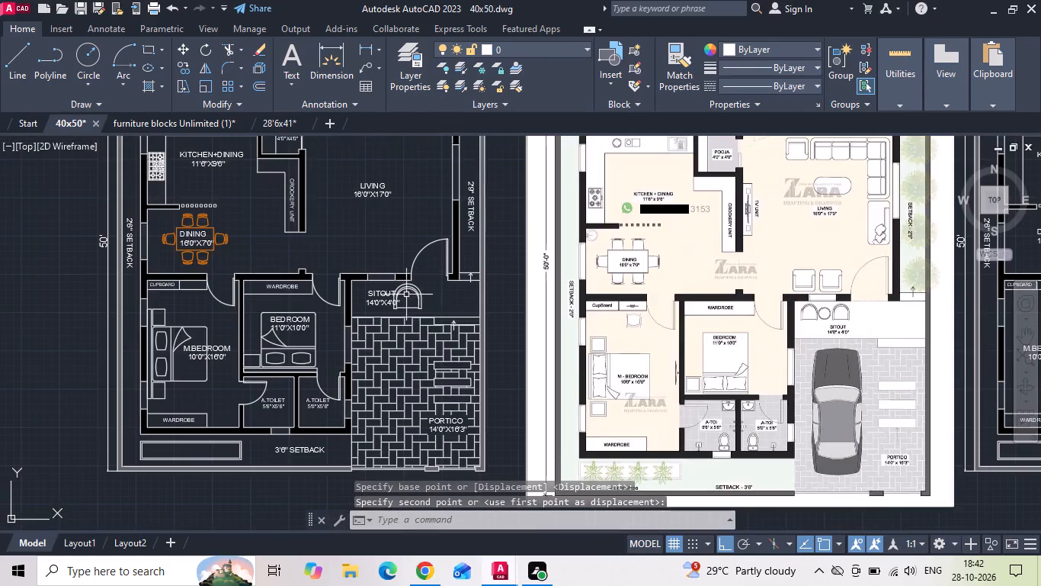
Scale the SITOUT chair down freehand to roughly three quarters of its size, based at the midpoint of its curved back.
scroll(388, 295, up, 3)
click(421, 269)
right_click(421, 269)
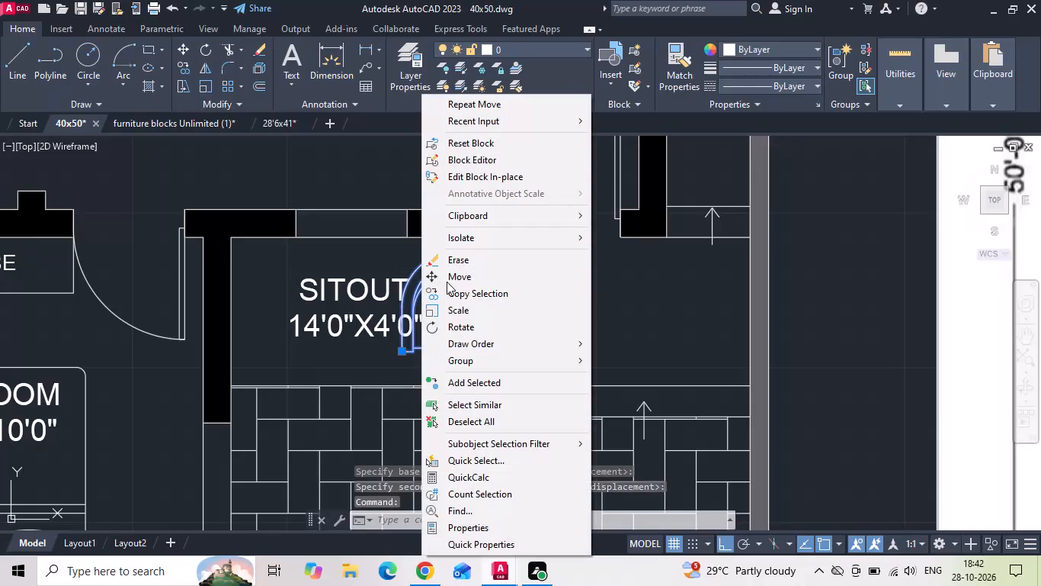
click(455, 310)
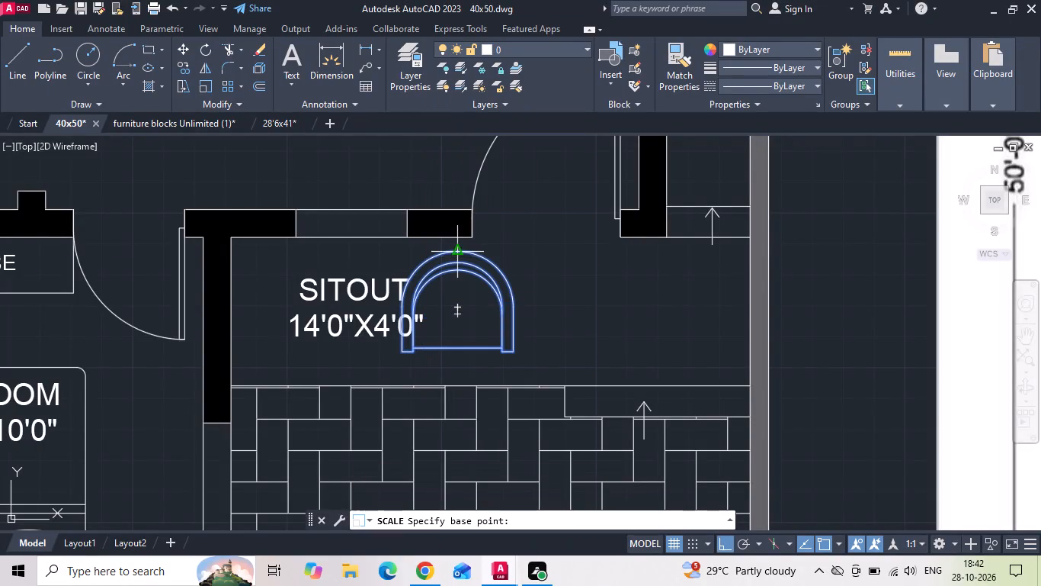
click(456, 254)
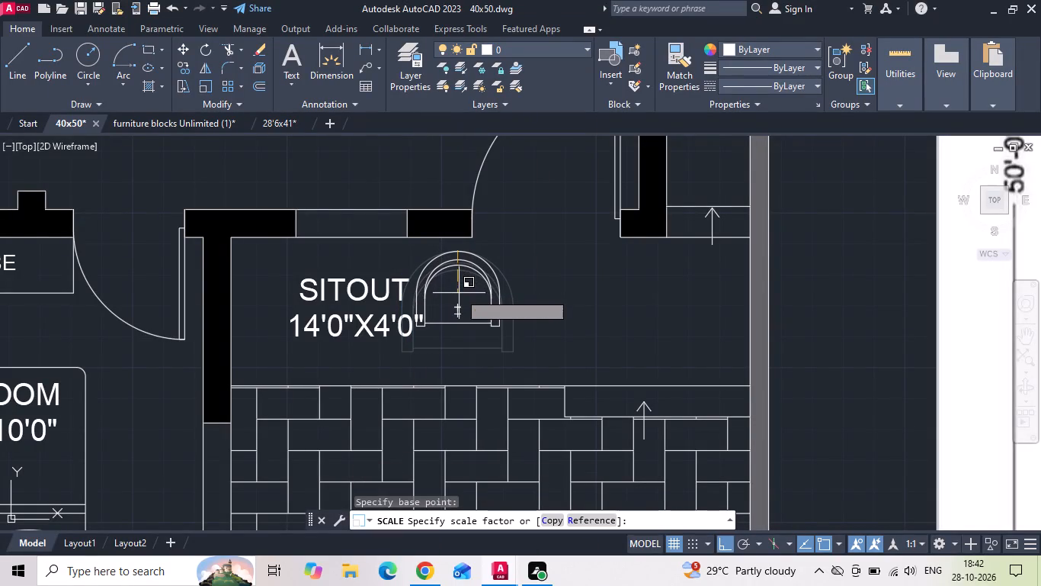
click(459, 293)
Move the SITOUT room label horizontally to the clear floor area on the right of the chair.
click(366, 288)
right_click(365, 288)
click(378, 282)
drag(384, 304, 501, 311)
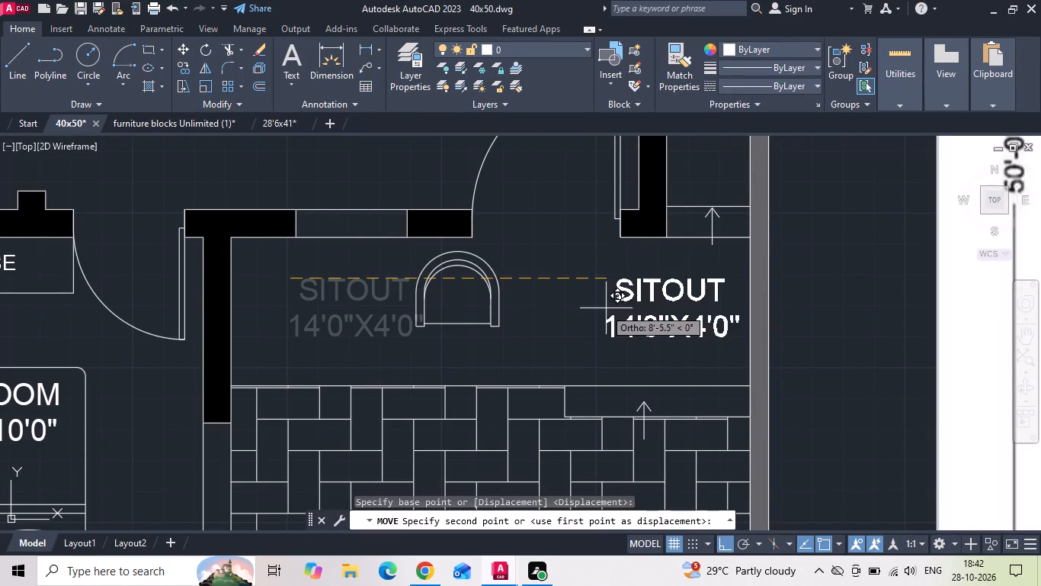
click(537, 298)
Move the chair about 4'-5" horizontally to the left, next to the SITOUT's left wall.
drag(514, 279, 487, 288)
click(451, 295)
right_click(450, 295)
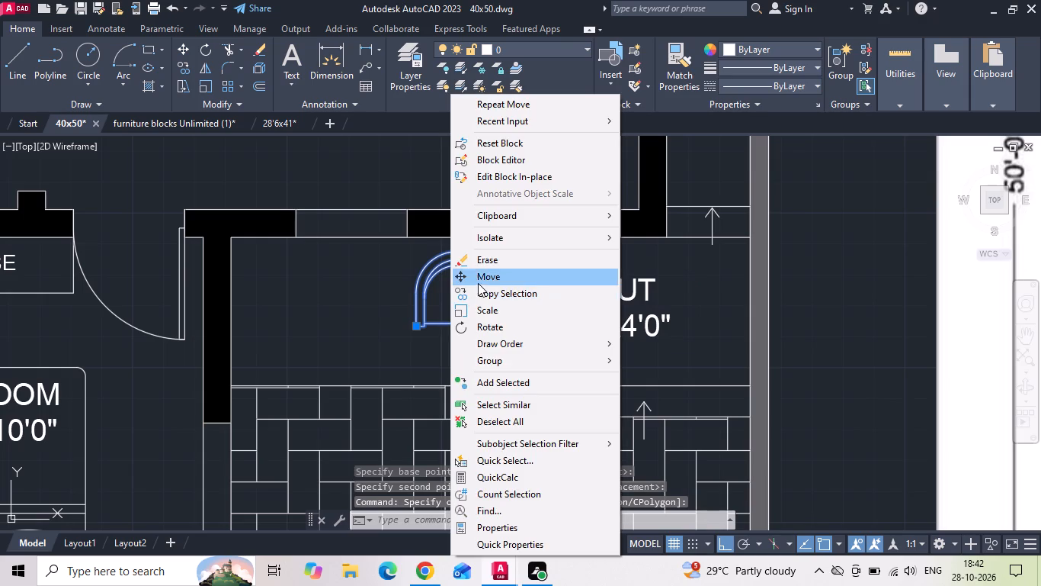
click(478, 282)
drag(460, 333, 453, 334)
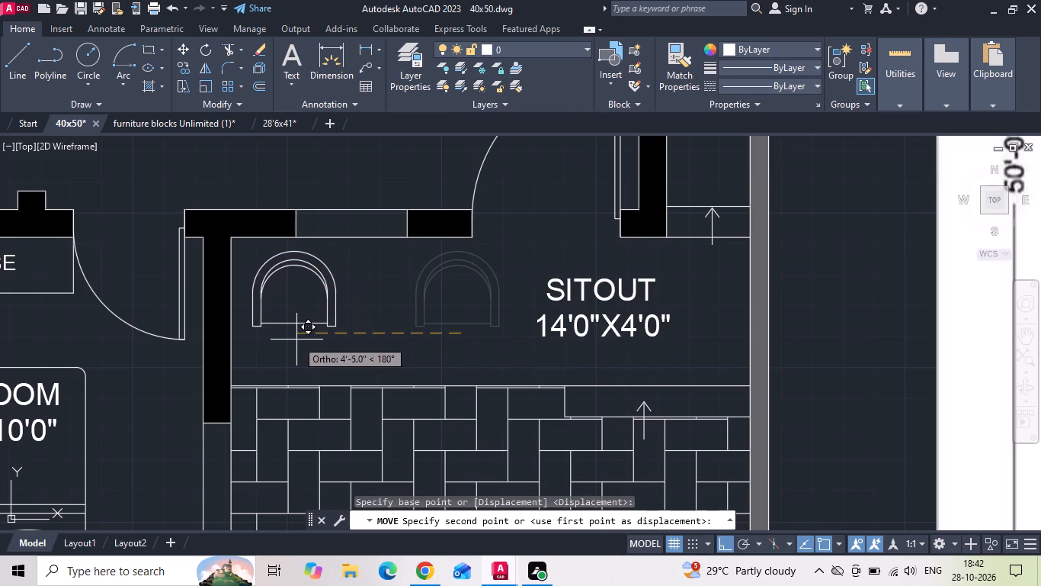
click(296, 340)
Copy the chair horizontally to the right, placing a second chair between the first one and the SITOUT label.
click(309, 290)
click(293, 259)
right_click(293, 259)
click(312, 288)
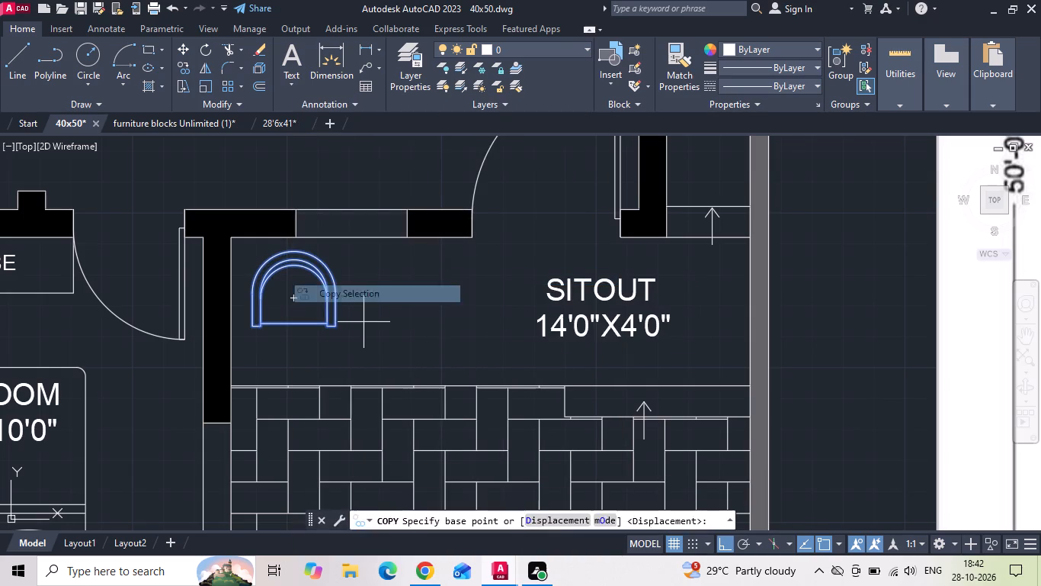
drag(380, 324, 460, 324)
click(500, 328)
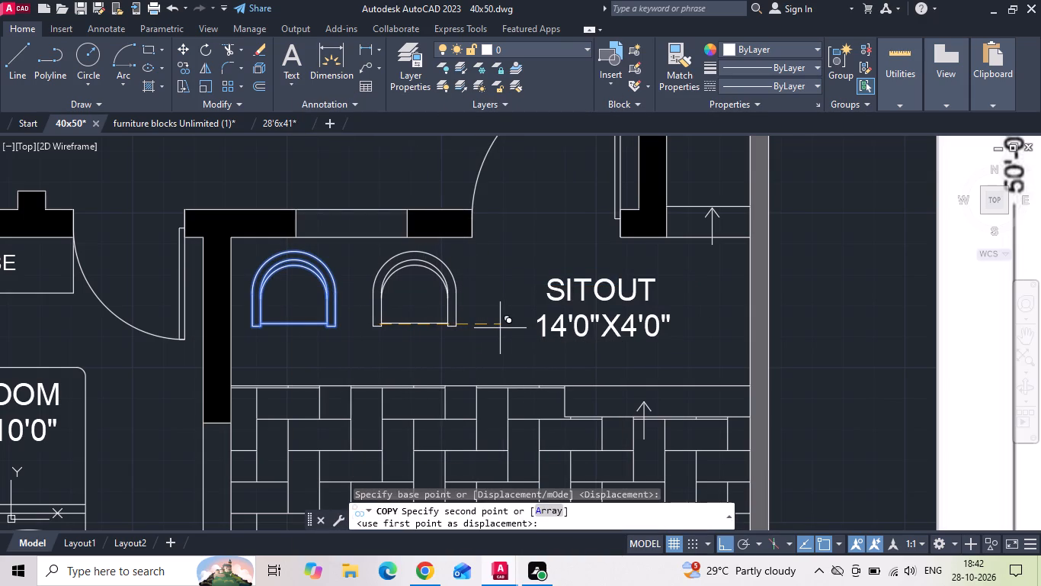
key(Escape)
Shift the SITOUT label about 1'-6" left toward the chairs and save the drawing.
click(553, 287)
right_click(553, 285)
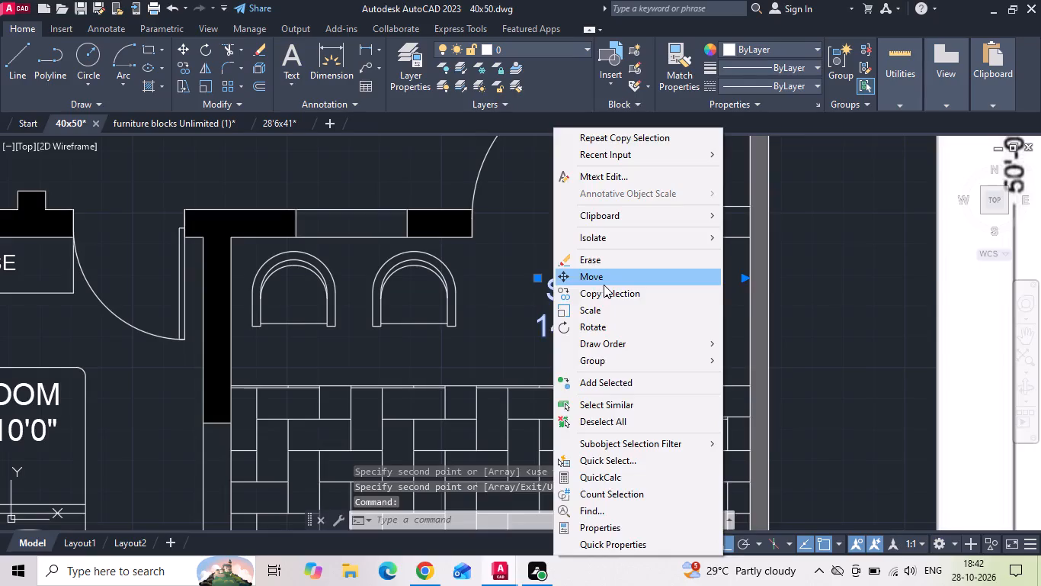
click(604, 285)
click(870, 294)
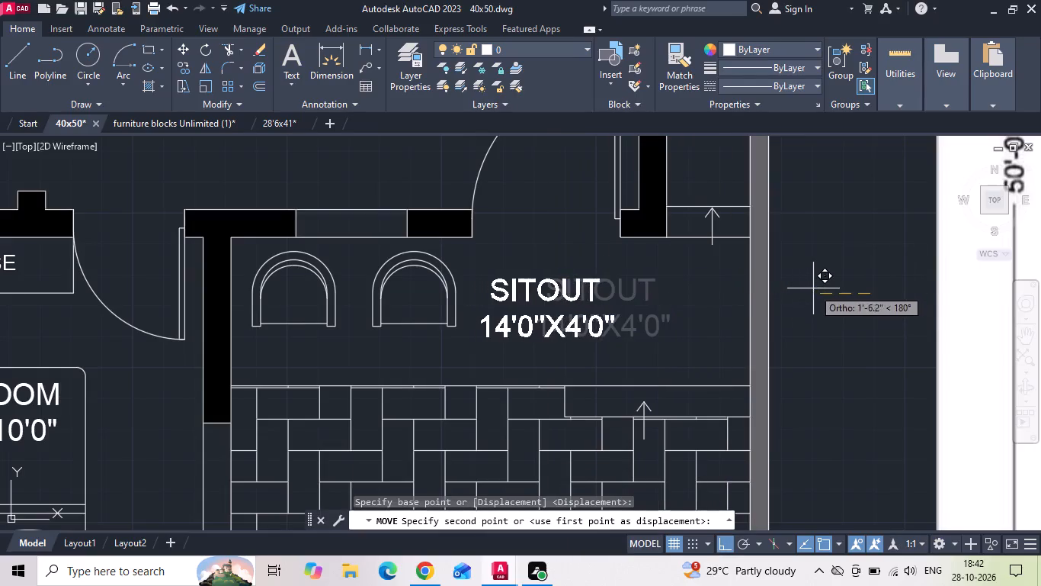
click(814, 288)
key(ctrl+s)
In the furniture blocks drawing, find and select the salmon L-shaped sofa with its rectangular coffee table.
scroll(484, 387, down, 2)
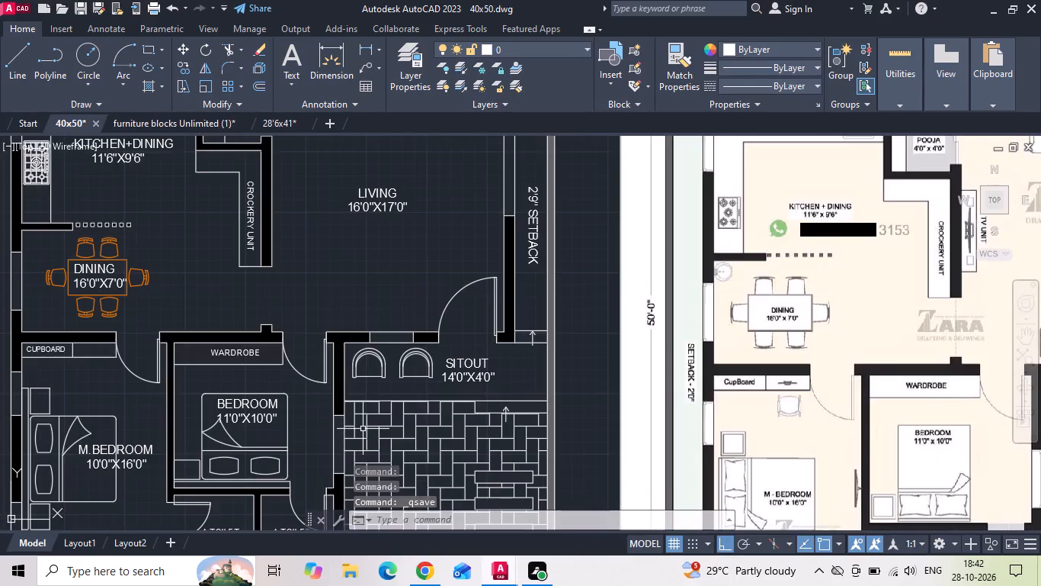
scroll(279, 402, down, 1)
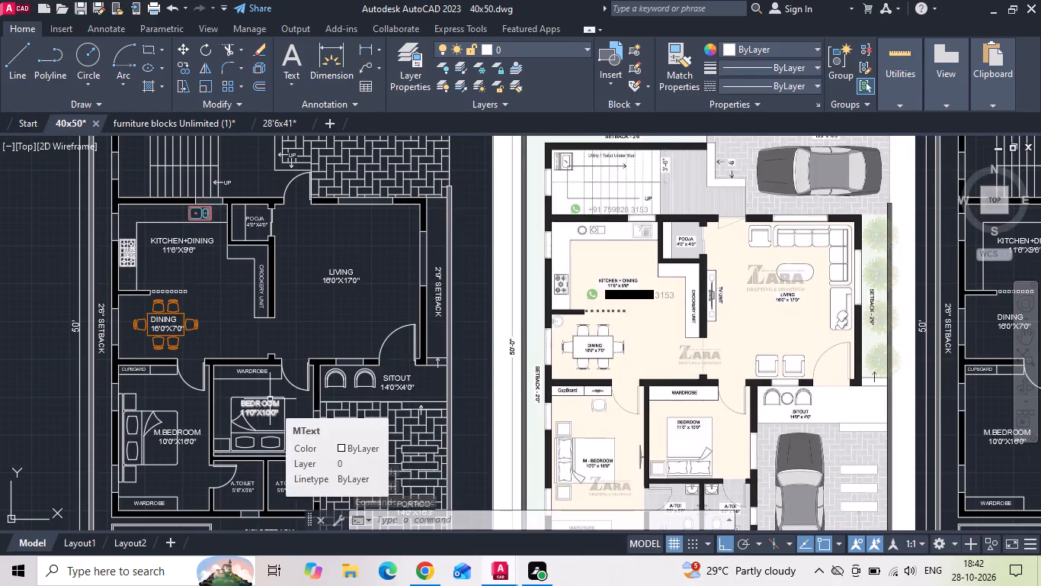
click(187, 119)
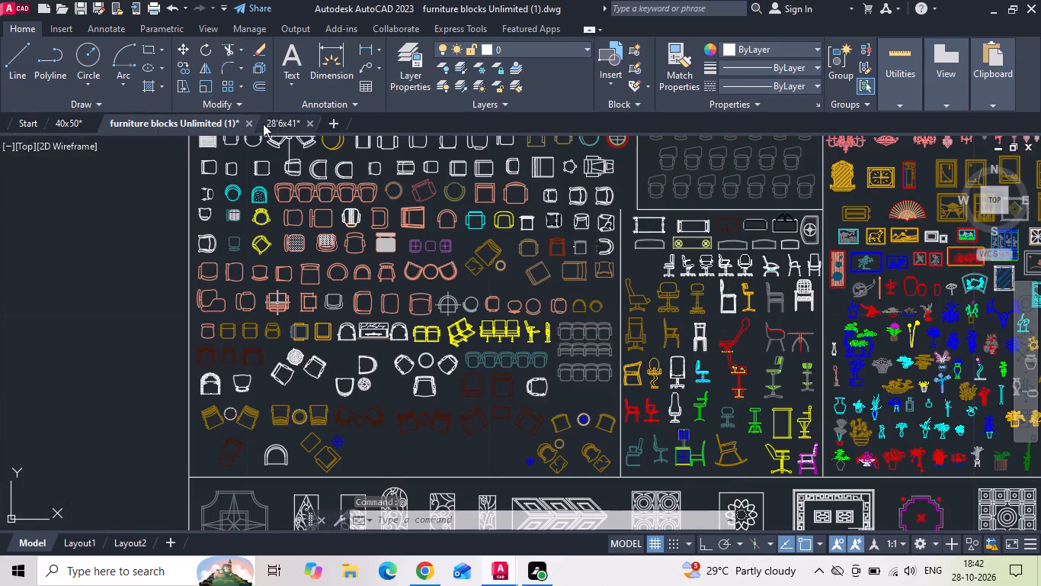
scroll(373, 388, down, 2)
middle_drag(775, 310, 768, 312)
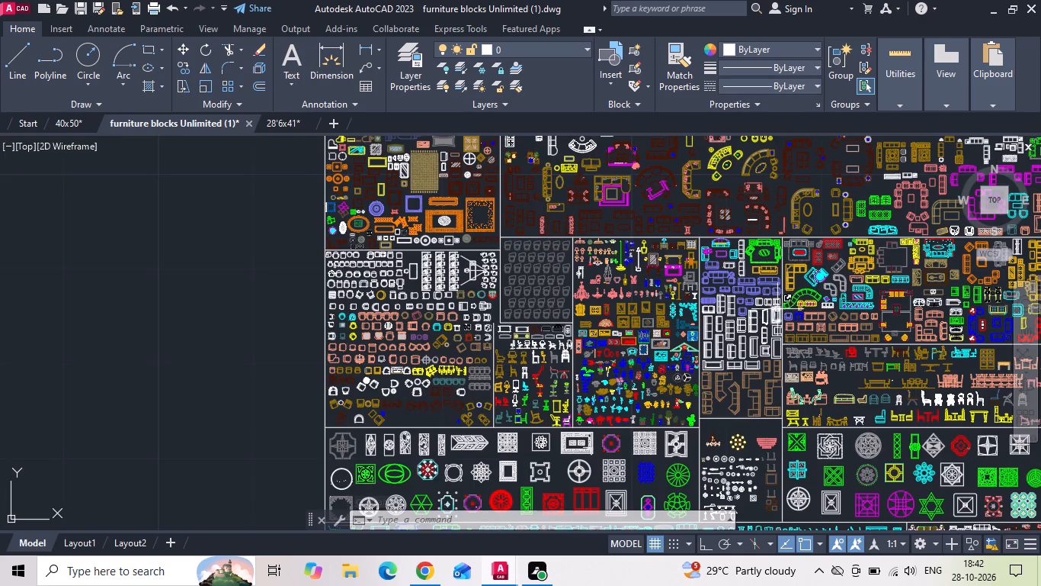
middle_drag(768, 312, 508, 314)
scroll(501, 318, up, 2)
scroll(416, 373, up, 1)
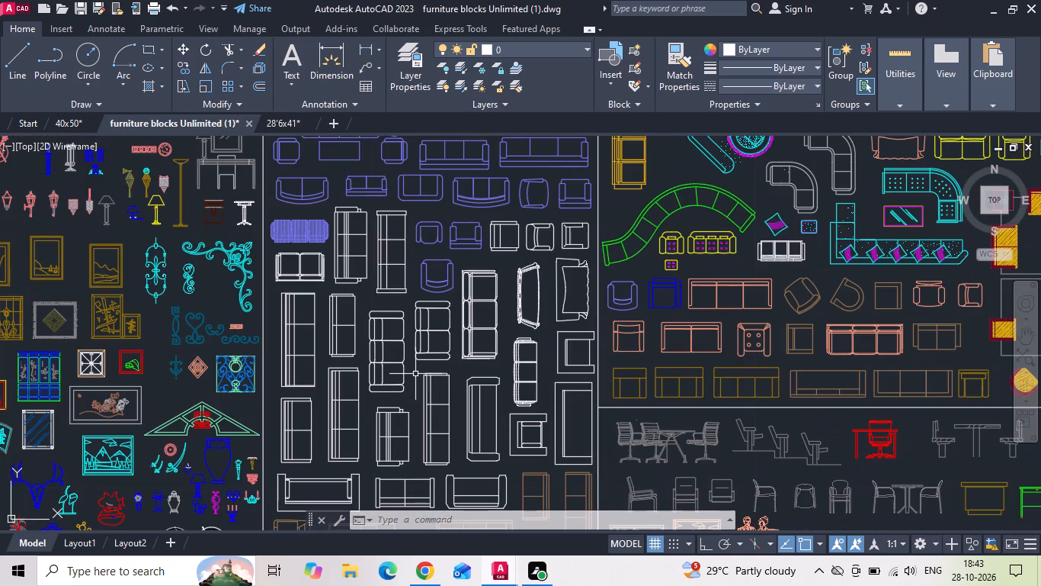
scroll(413, 372, down, 1)
scroll(384, 221, up, 2)
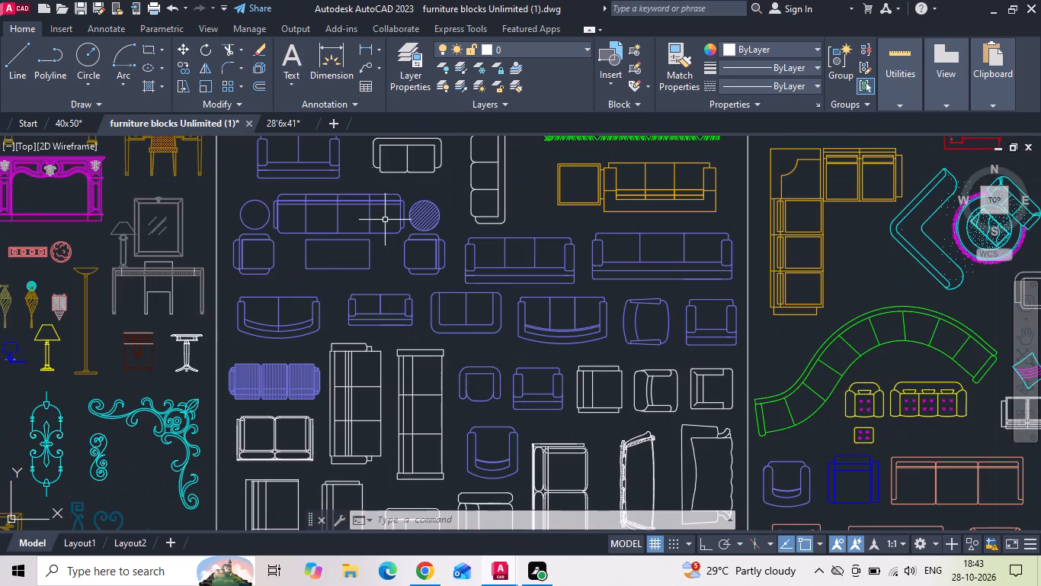
scroll(352, 342, down, 2)
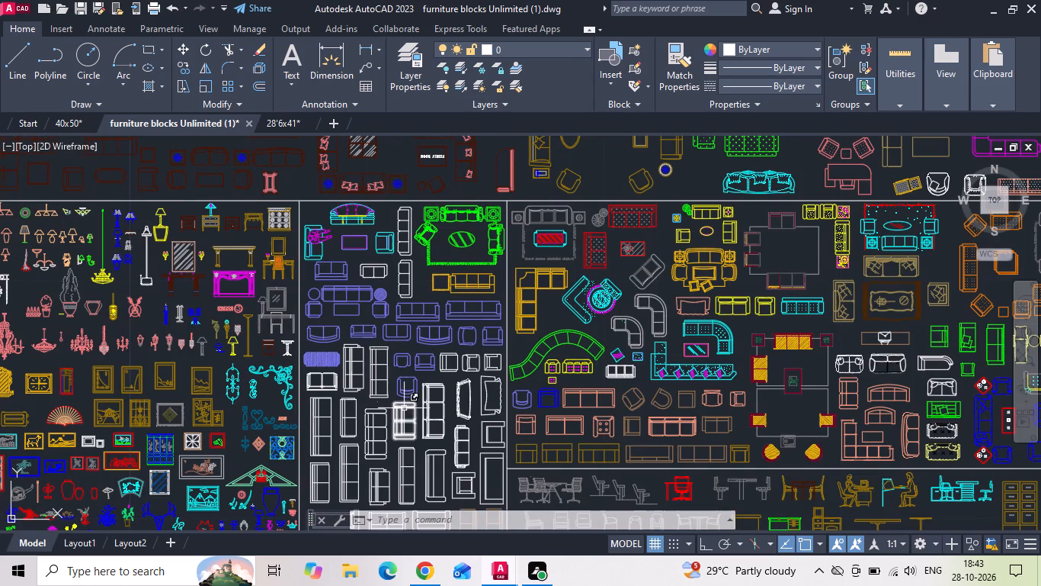
middle_drag(394, 399, 317, 253)
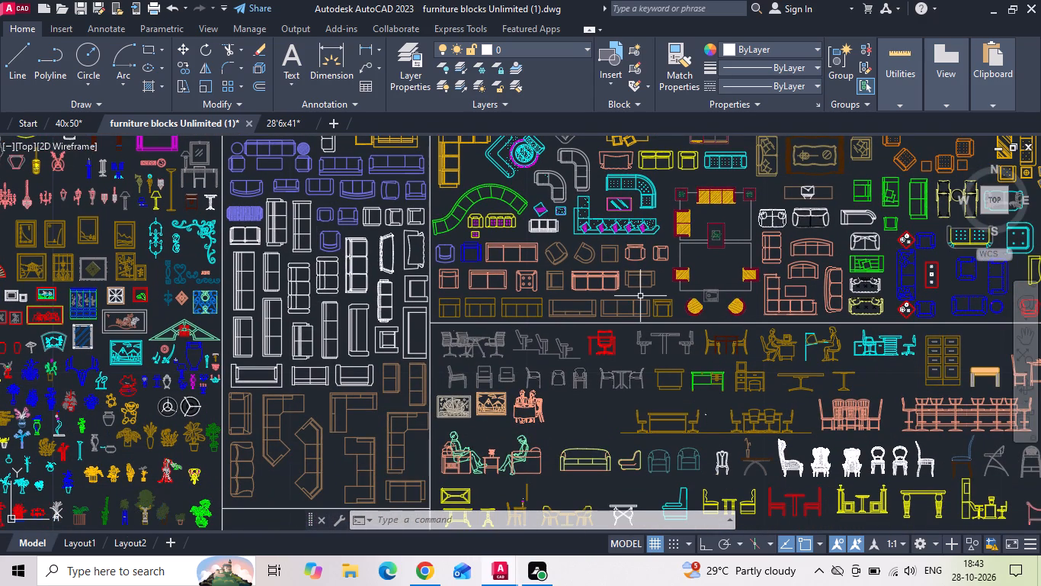
middle_drag(636, 295, 631, 301)
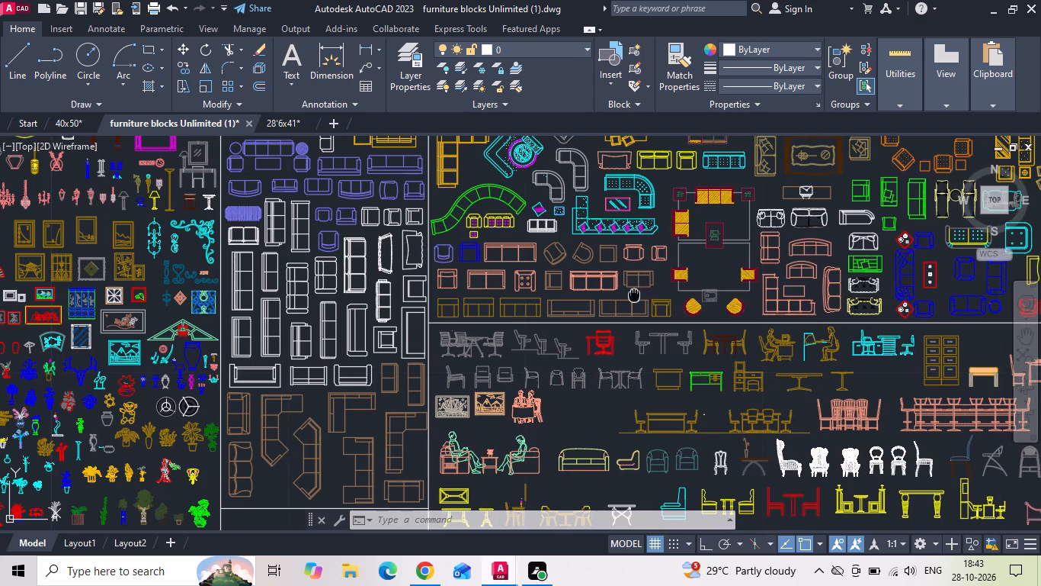
middle_drag(631, 301, 523, 358)
scroll(662, 360, up, 2)
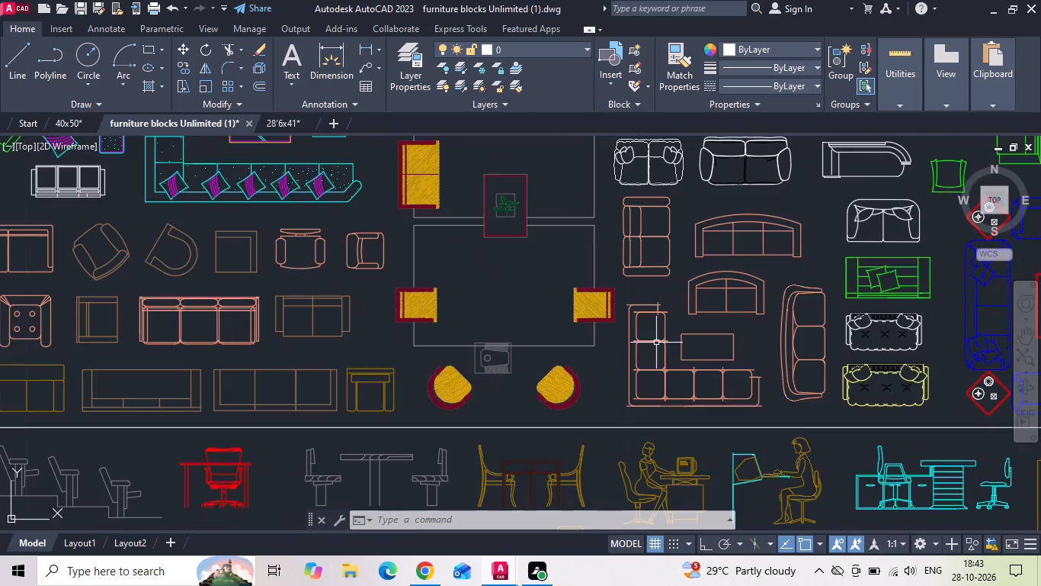
click(656, 342)
Add the orange L-shaped cushioned sofa and the two single-seat blocks beside it to the selection.
scroll(476, 442, down, 2)
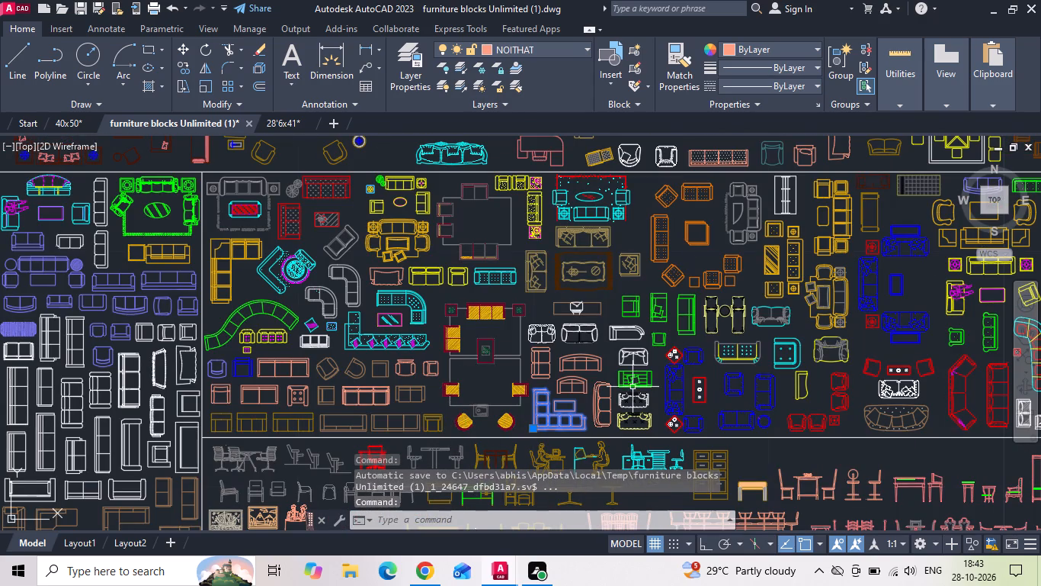
middle_drag(807, 380, 574, 353)
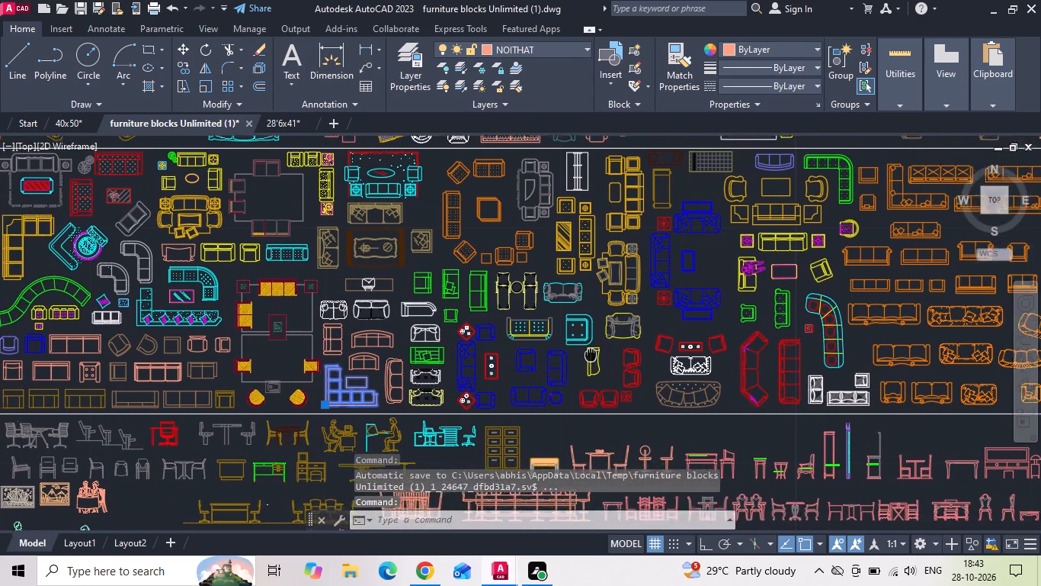
middle_drag(574, 353, 499, 361)
middle_drag(890, 331, 604, 393)
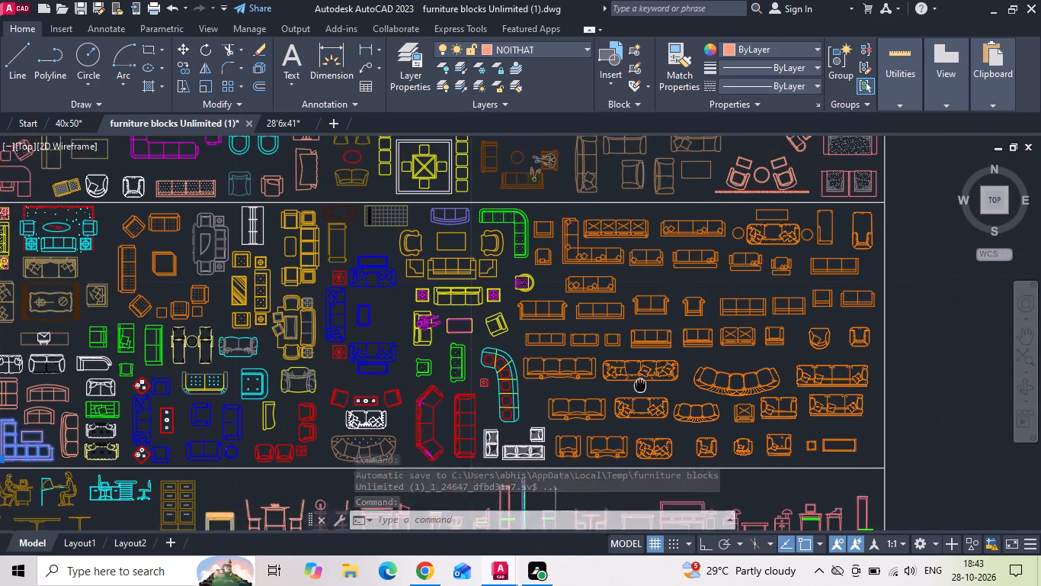
middle_drag(604, 393, 597, 398)
click(546, 264)
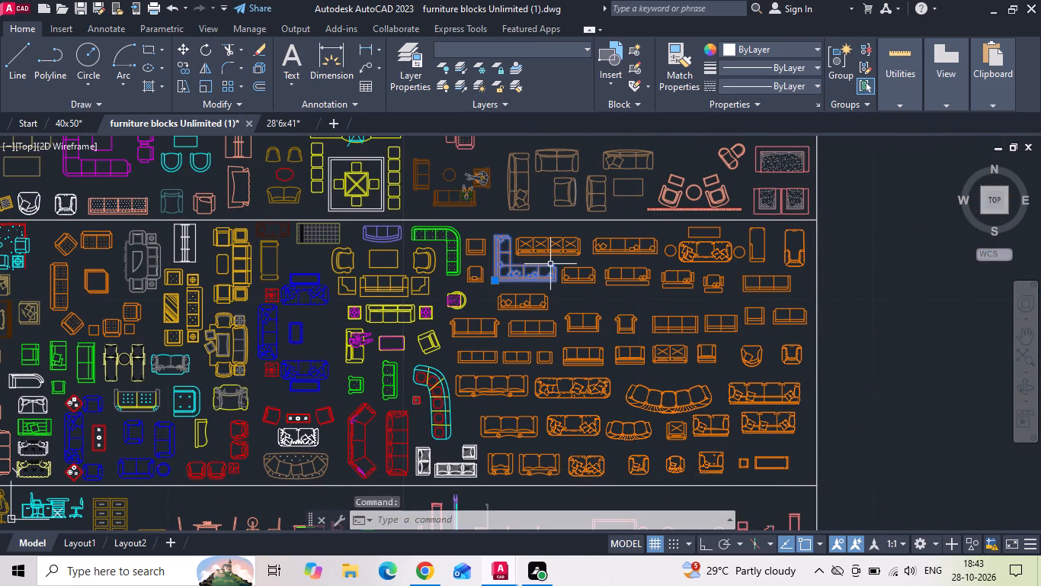
scroll(552, 262, up, 1)
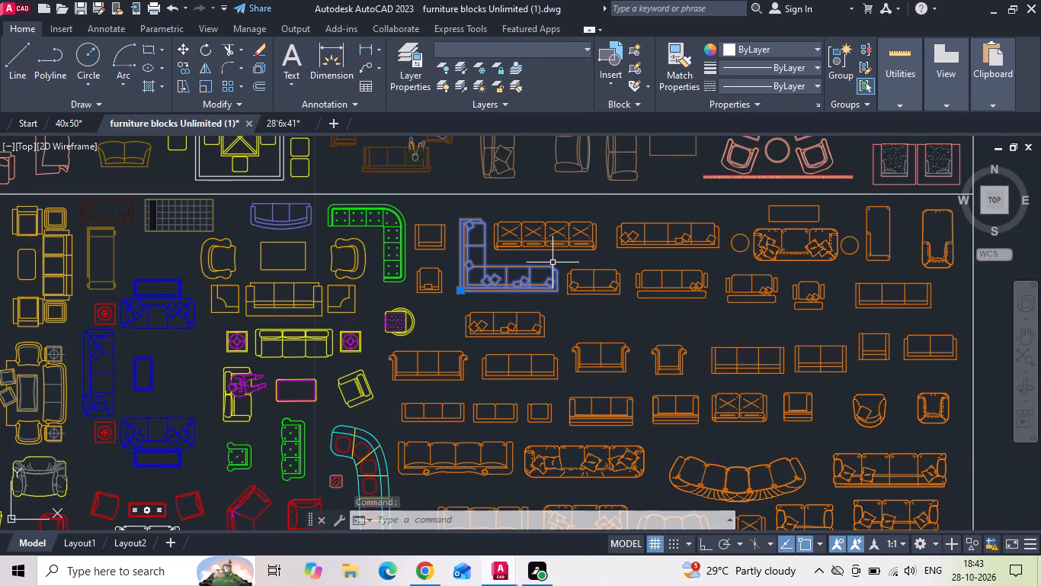
click(438, 290)
click(430, 242)
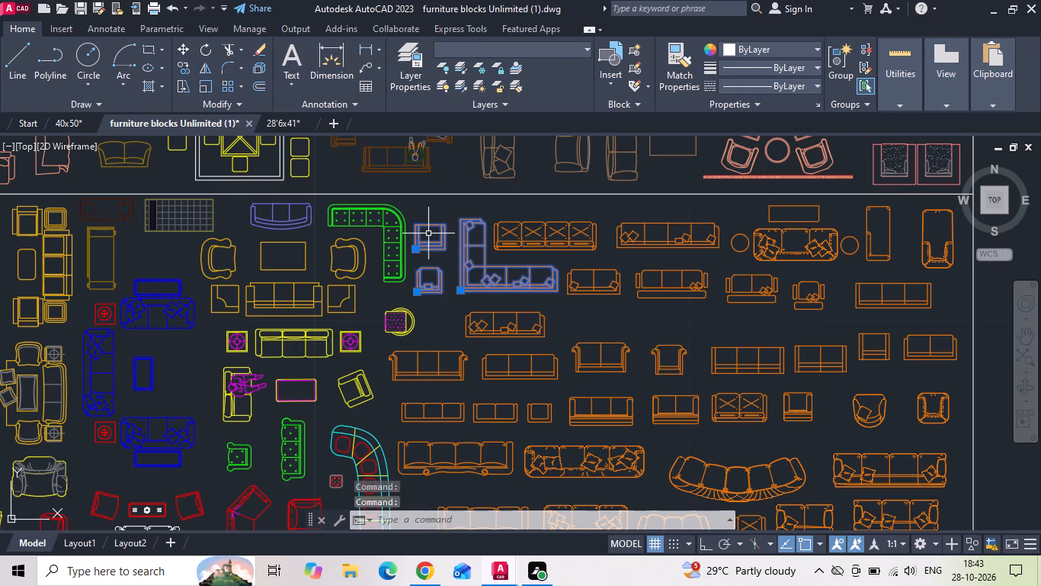
Copy the four selected sofa and seat blocks and paste them into the LIVING room of the 40x50 plan.
middle_drag(428, 240, 456, 402)
scroll(460, 394, down, 1)
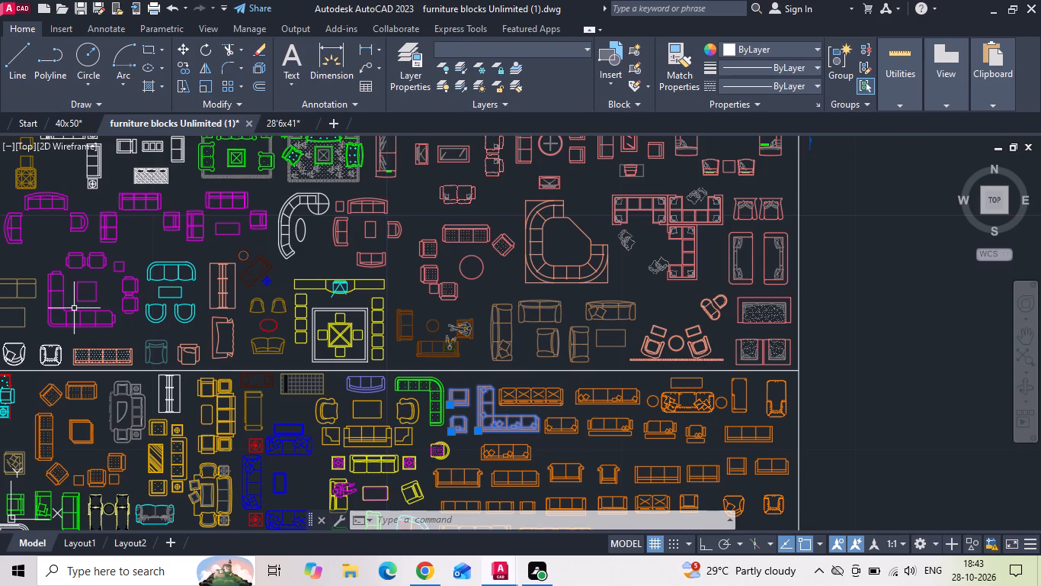
middle_drag(97, 266, 168, 307)
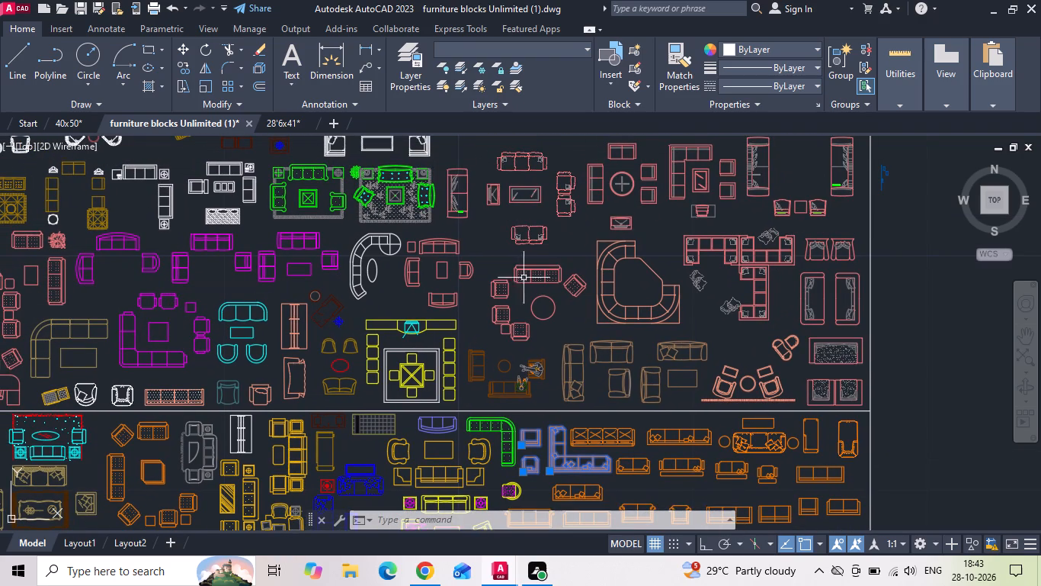
middle_drag(613, 235, 687, 384)
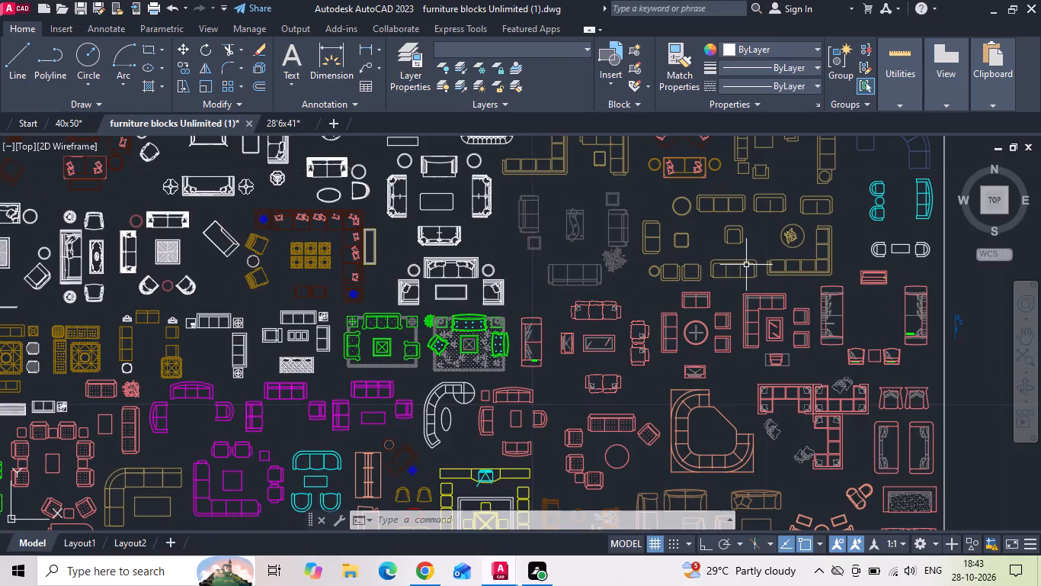
key(ctrl+c)
click(64, 128)
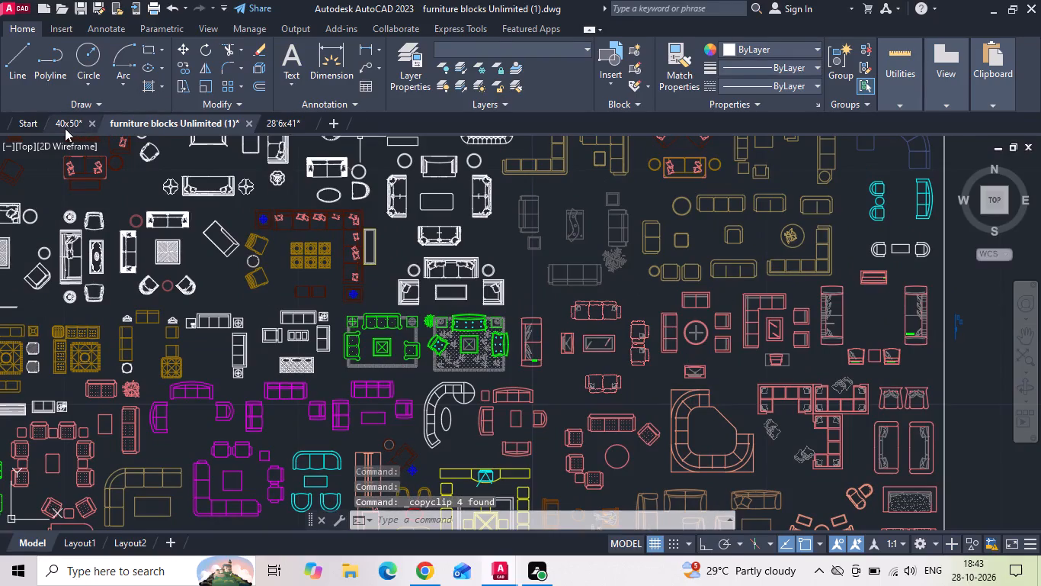
key(ctrl+v)
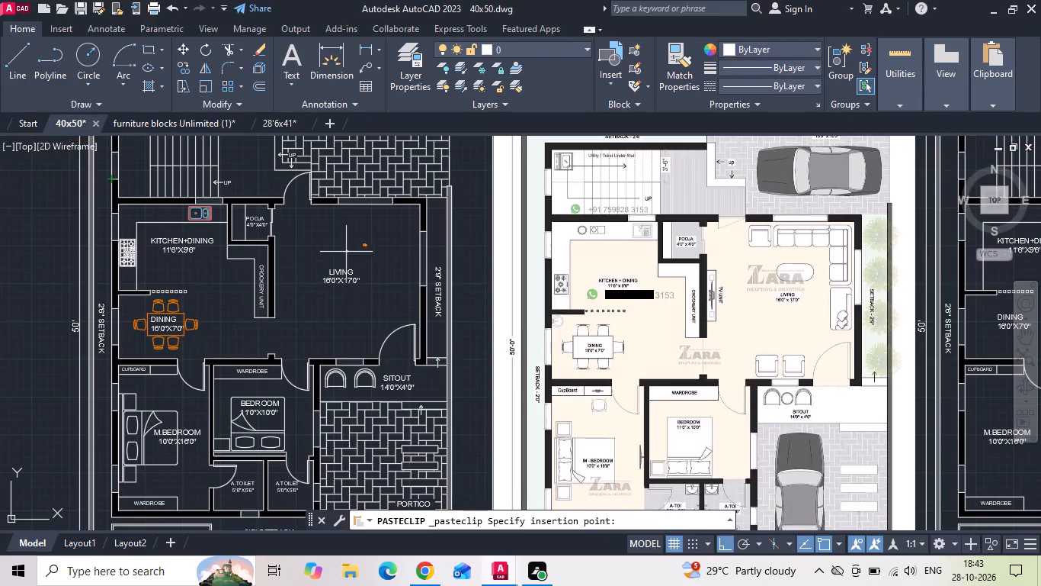
click(352, 240)
Scale all the pasted sofa and seat blocks by a factor of 39.3701, using a base point in the LIVING room.
scroll(388, 225, up, 2)
drag(389, 224, 374, 227)
click(258, 285)
right_click(258, 287)
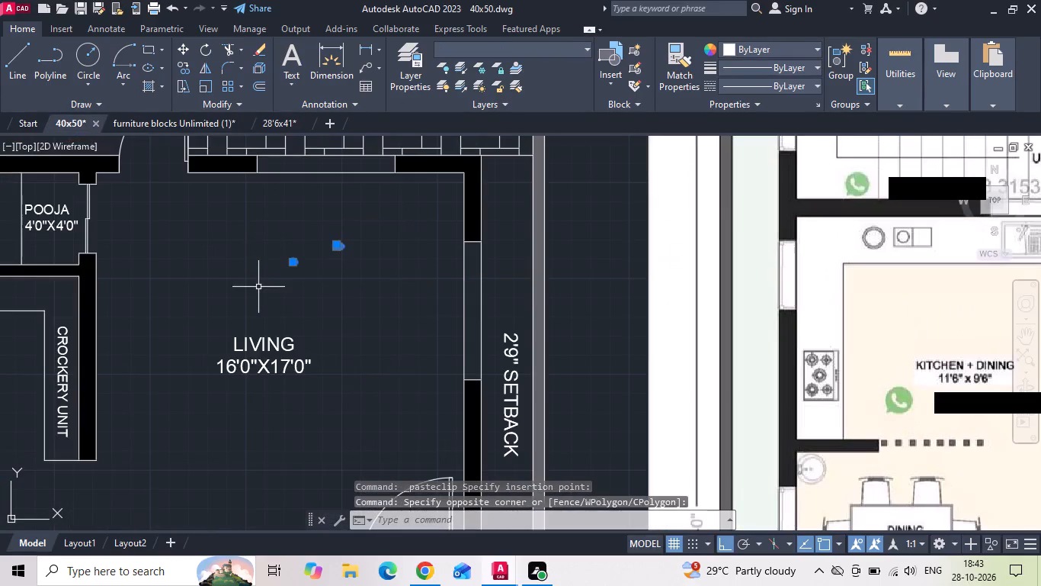
click(306, 338)
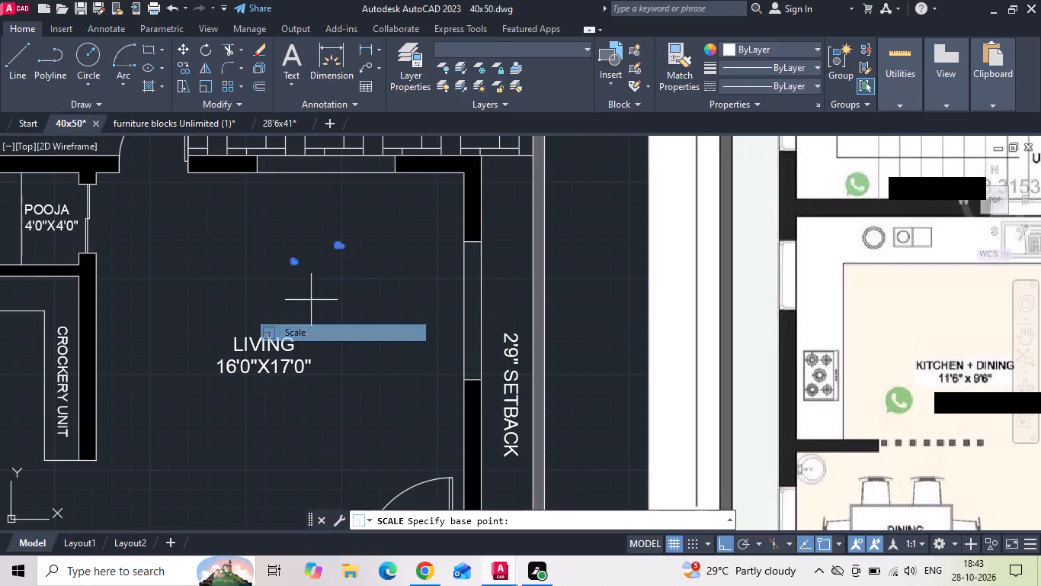
click(296, 260)
text(39.3701)
key(Return)
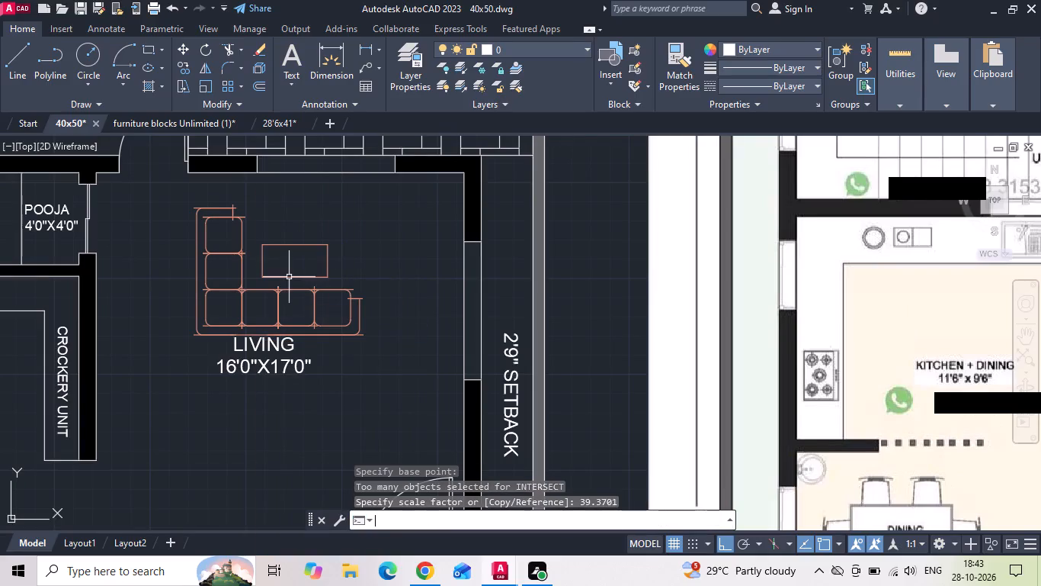
scroll(412, 312, down, 2)
scroll(488, 330, down, 1)
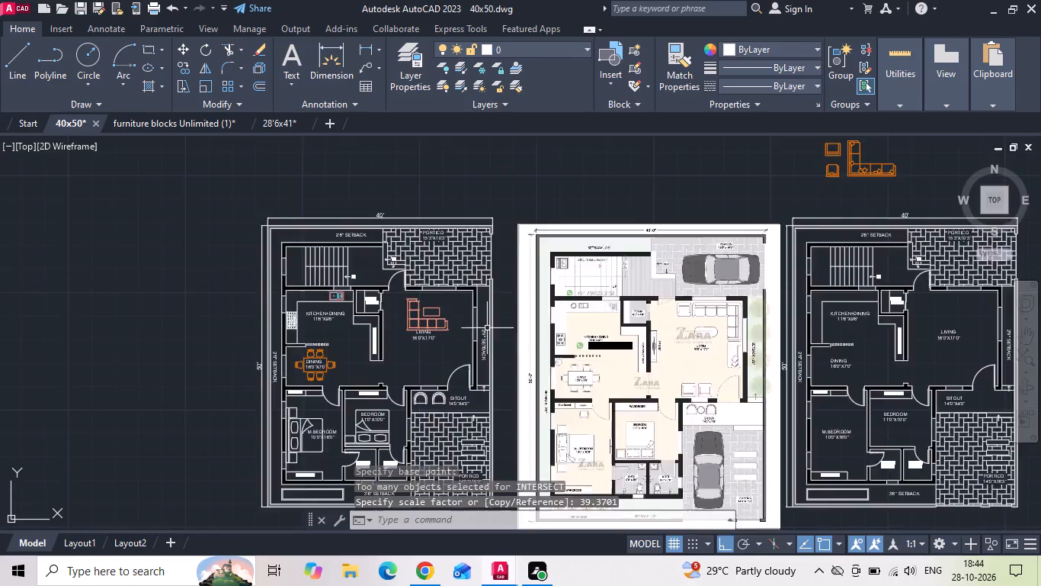
Move the scaled orange L-shaped sofa and two single-seat blocks from outside the plan into the LIVING room.
scroll(484, 326, down, 1)
drag(738, 201, 722, 205)
click(671, 230)
right_click(670, 229)
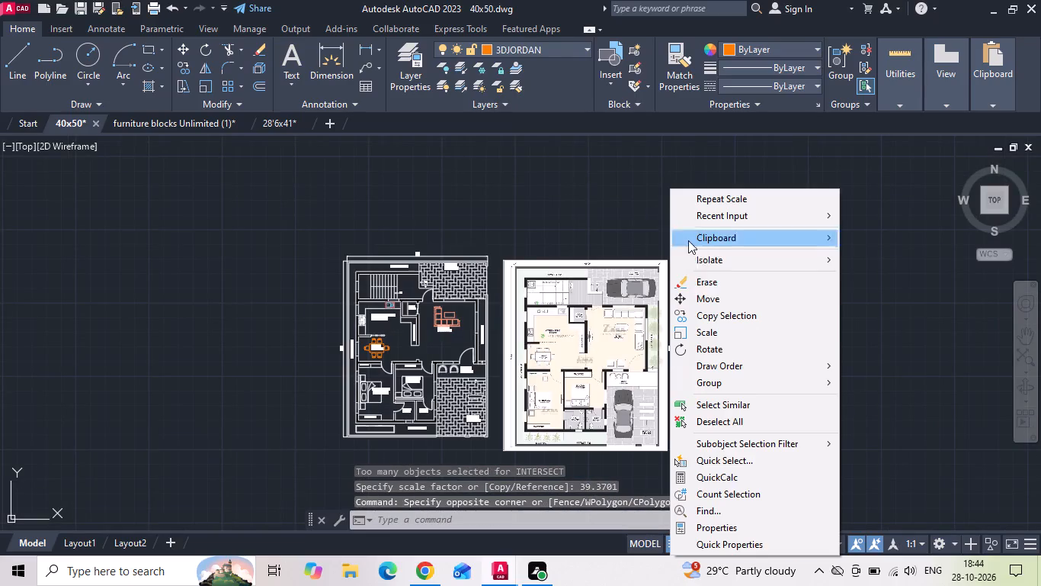
click(709, 301)
click(735, 199)
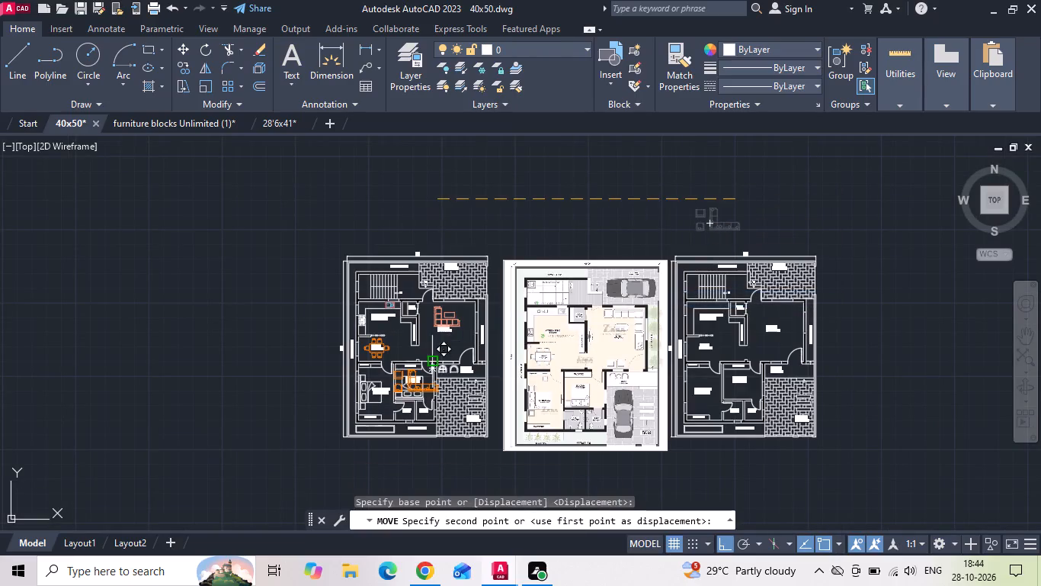
click(727, 546)
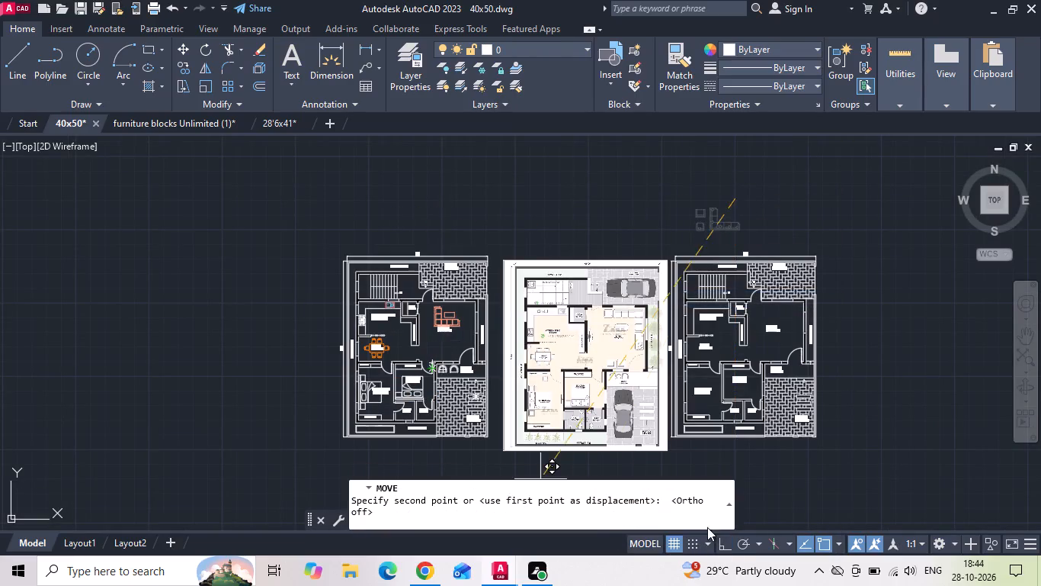
scroll(520, 326, up, 3)
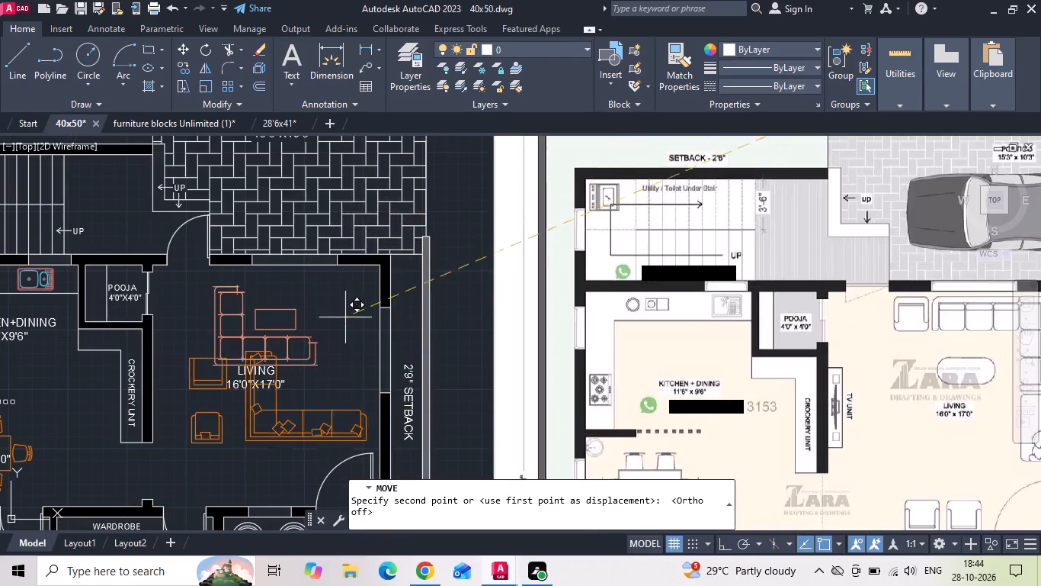
click(345, 317)
key(Escape)
Erase the salmon L-shaped sofa with its coffee table from the LIVING room.
click(264, 331)
click(214, 294)
key(Delete)
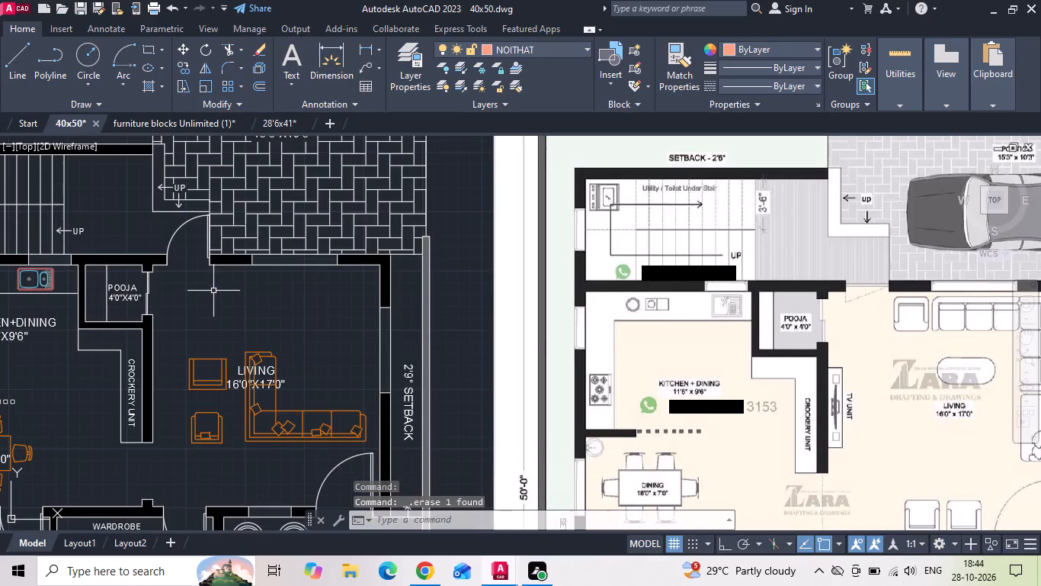
Rotate the orange L-shaped sofa in the LIVING room by 180 degrees.
scroll(292, 262, down, 1)
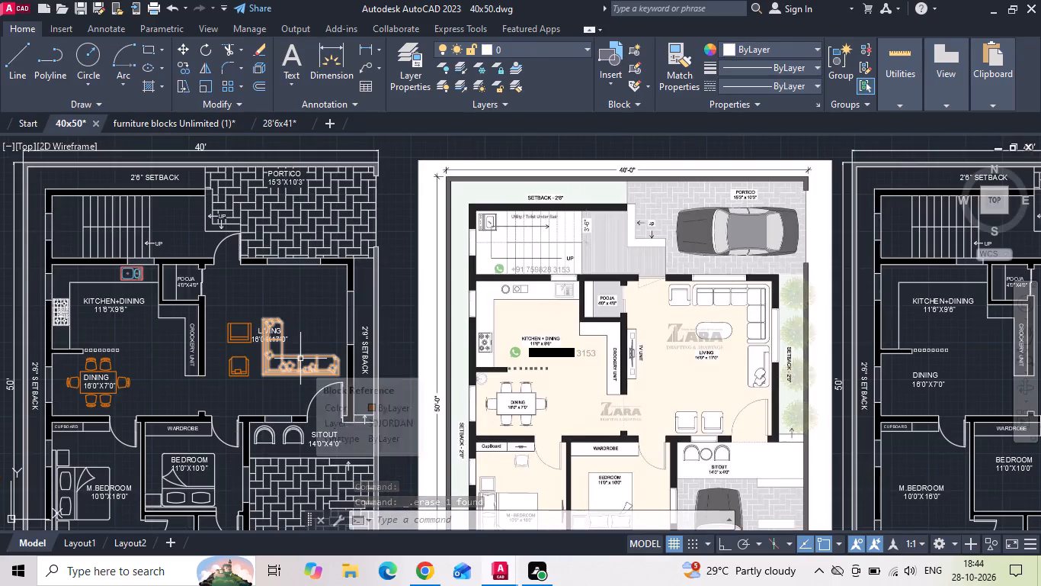
click(300, 359)
right_click(300, 359)
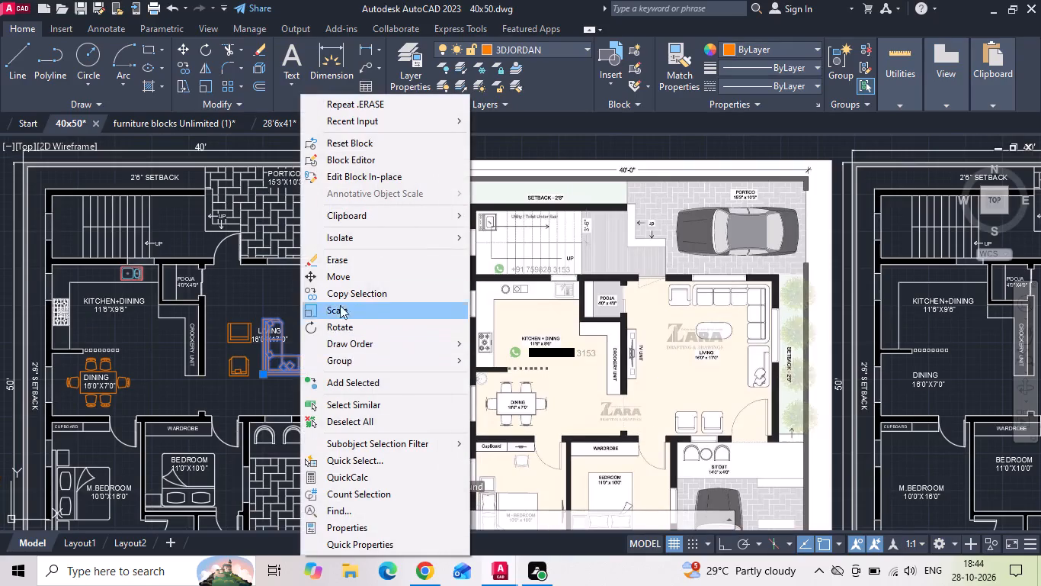
click(343, 327)
scroll(336, 331, up, 1)
click(326, 337)
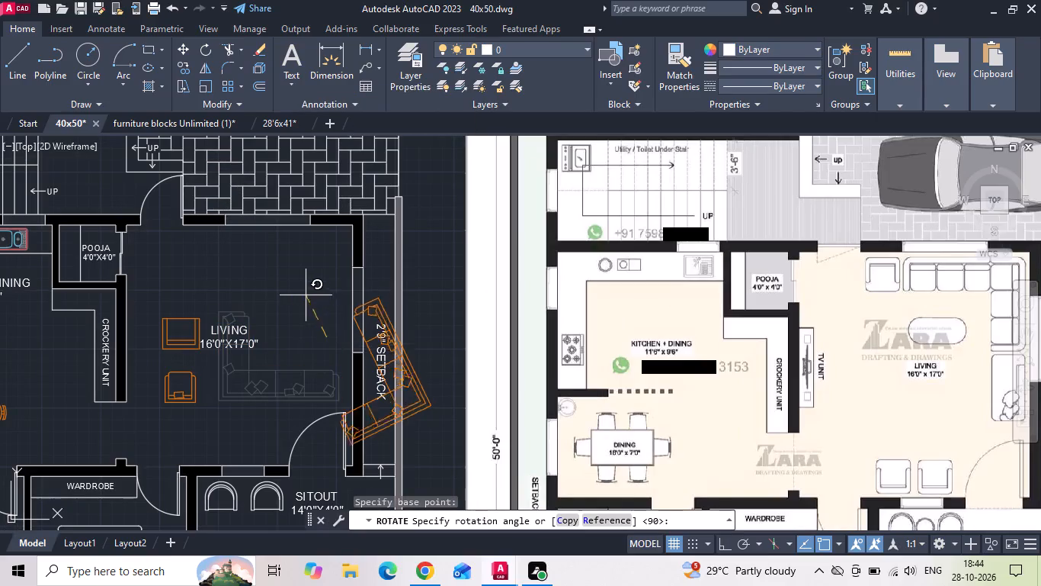
key(F8)
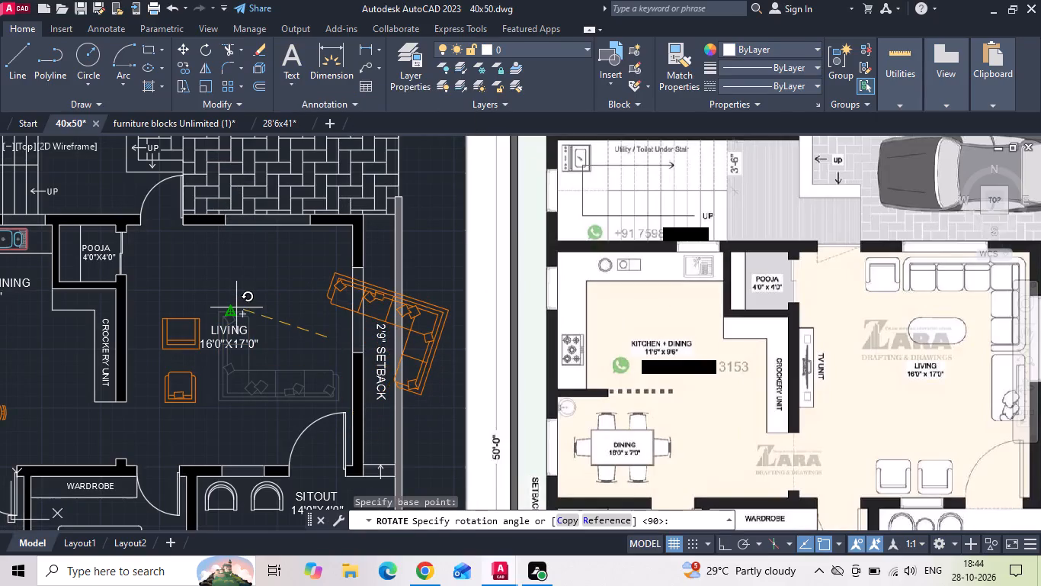
click(236, 303)
scroll(240, 299, down, 1)
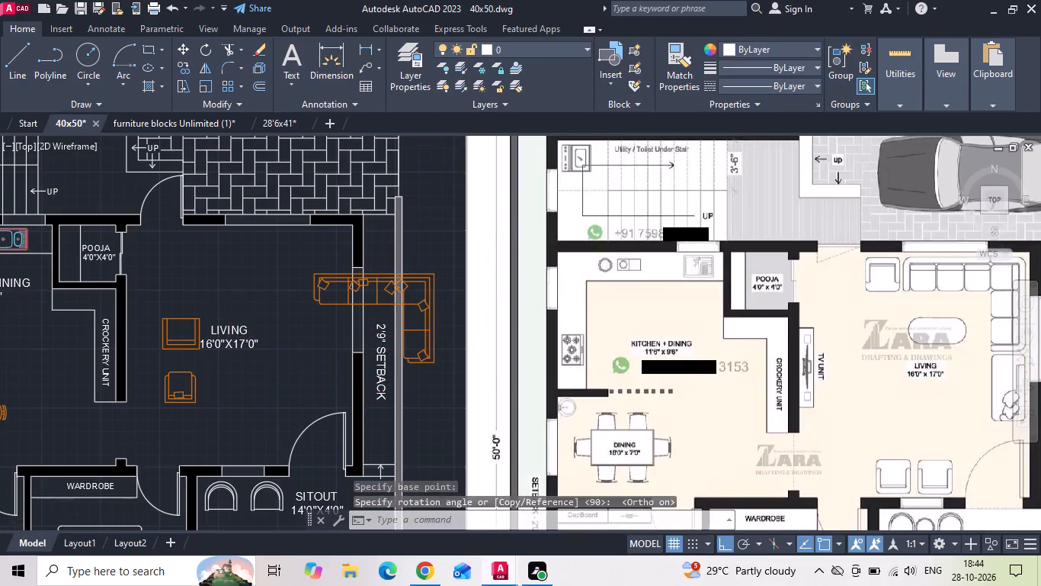
Move the L-shaped sofa by its outer corner into the LIVING room corner between the portico wall and the 2'9" setback wall.
scroll(270, 298, up, 2)
click(322, 274)
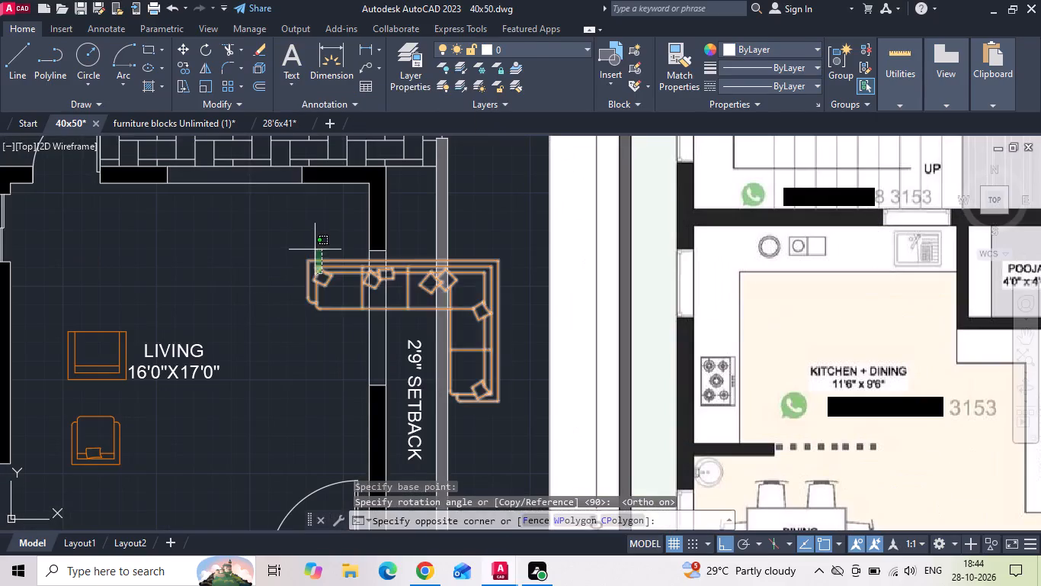
click(315, 250)
right_click(315, 249)
click(367, 270)
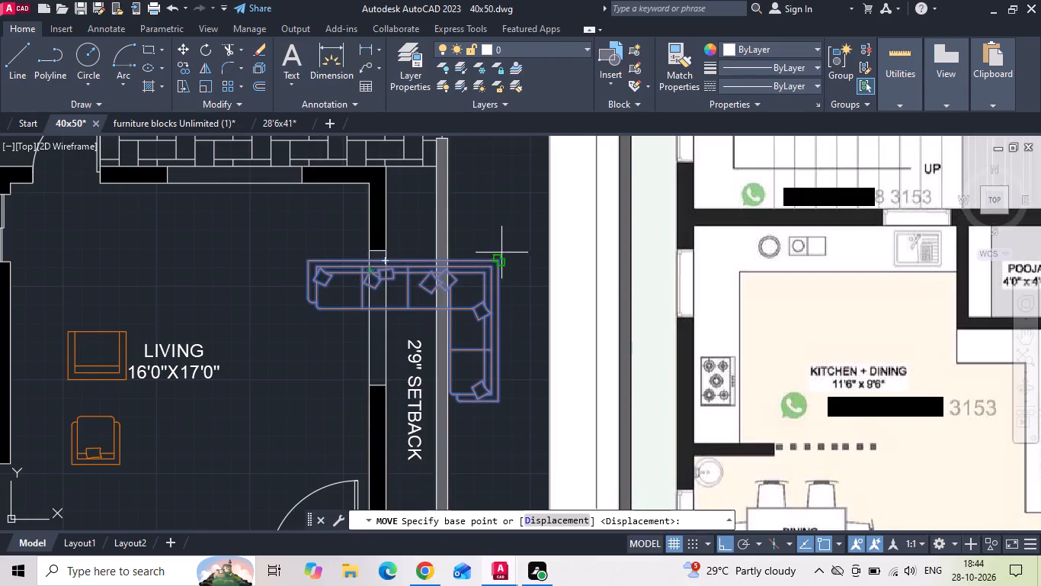
click(500, 258)
click(367, 181)
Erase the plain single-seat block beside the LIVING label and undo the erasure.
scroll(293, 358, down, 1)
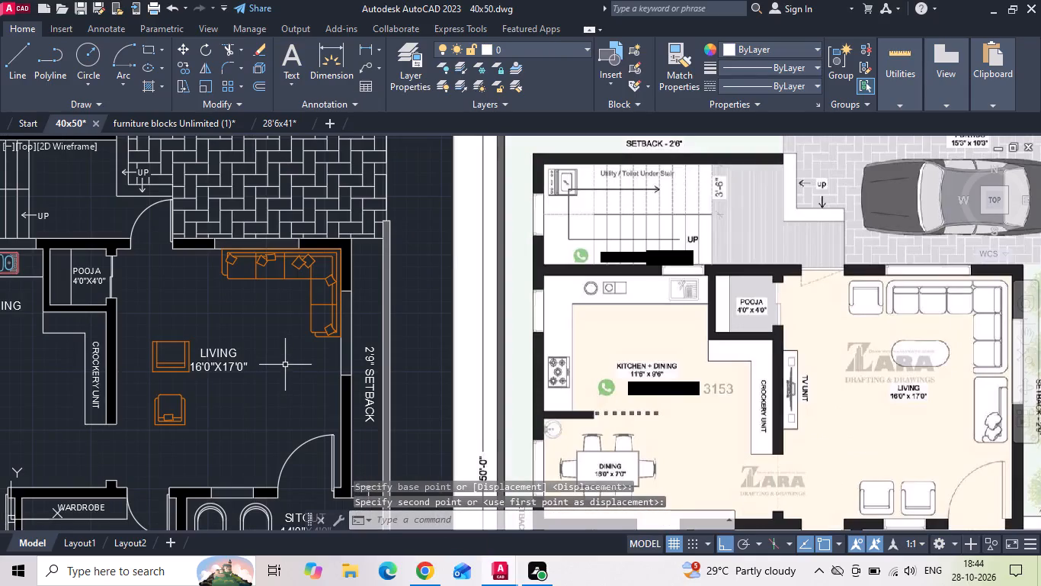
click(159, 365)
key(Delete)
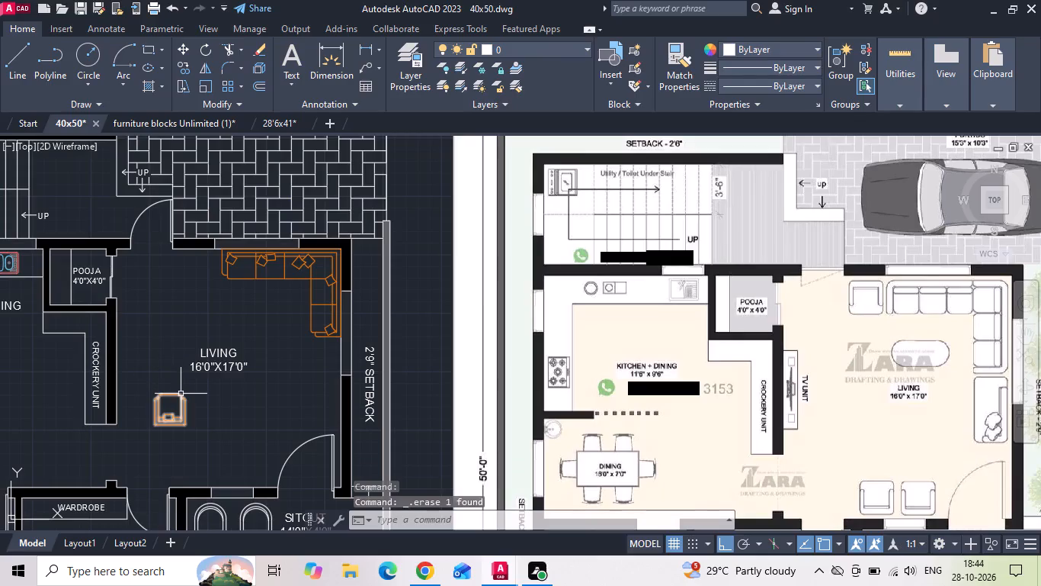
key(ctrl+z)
Move the plain single-seat block against the LIVING room wall shared with the SITOUT, at its window.
click(181, 373)
right_click(179, 358)
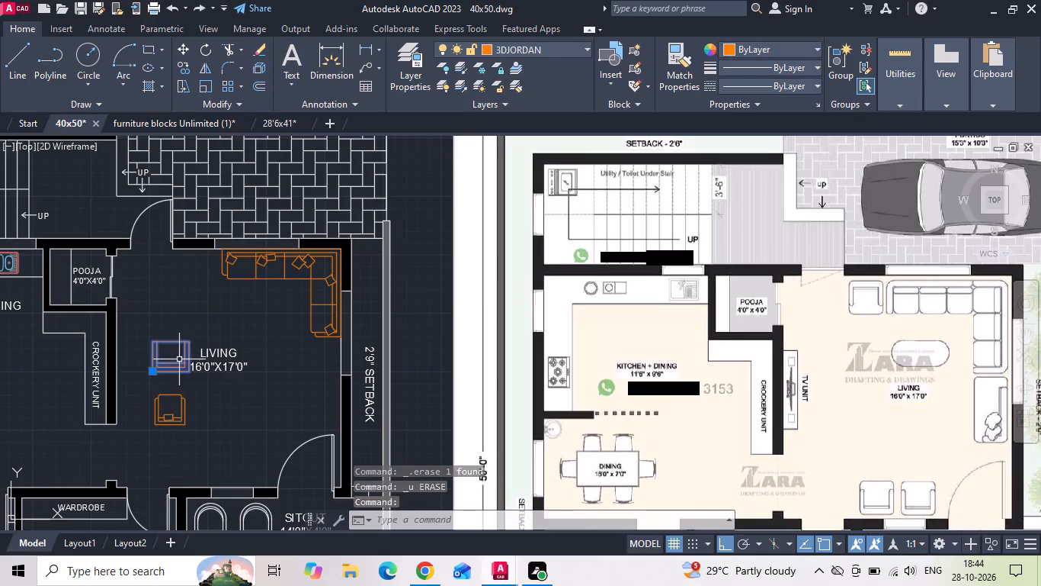
click(229, 270)
scroll(166, 428, up, 1)
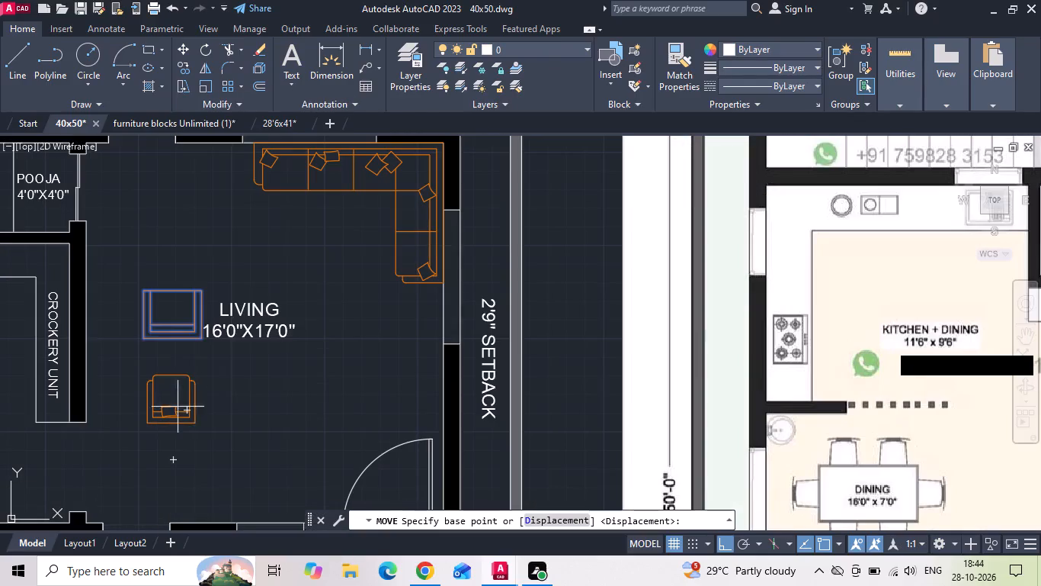
click(143, 340)
scroll(285, 279, down, 1)
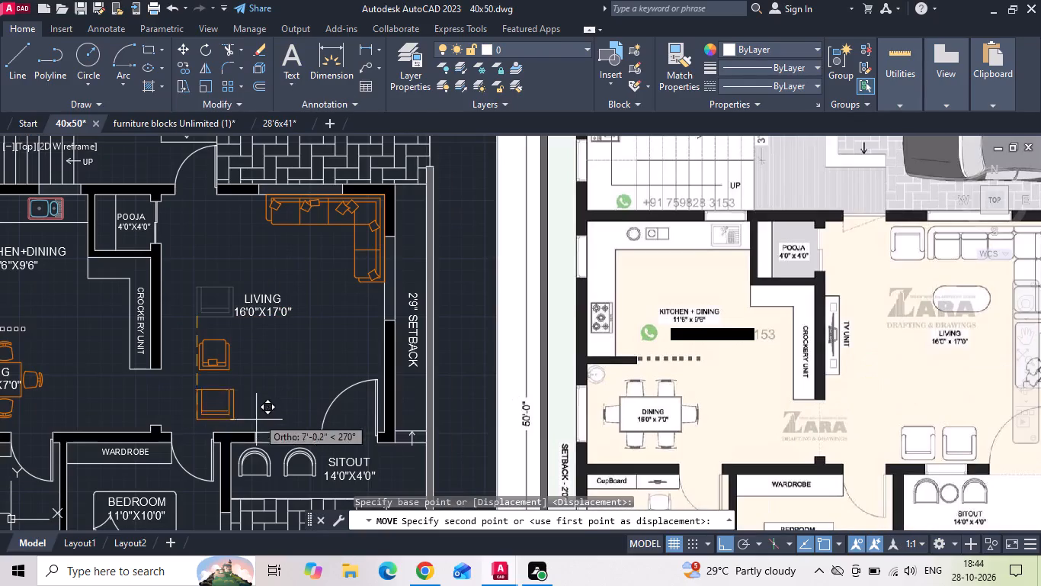
click(247, 434)
Copy the plain single-seat block horizontally along the SITOUT wall, towards the entrance door.
middle_drag(246, 379, 216, 316)
scroll(216, 312, up, 2)
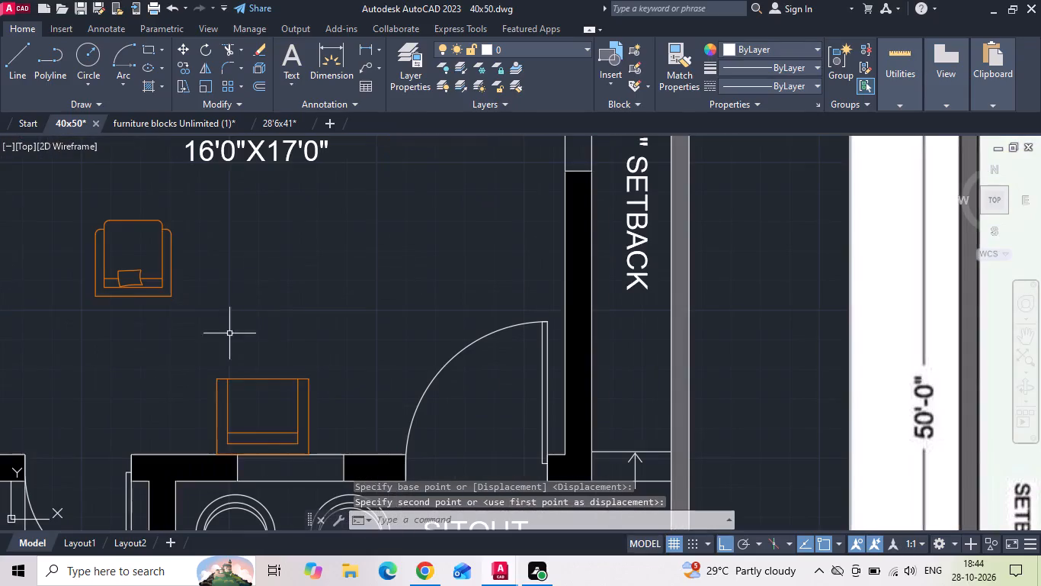
click(299, 388)
right_drag(287, 385, 286, 378)
click(336, 291)
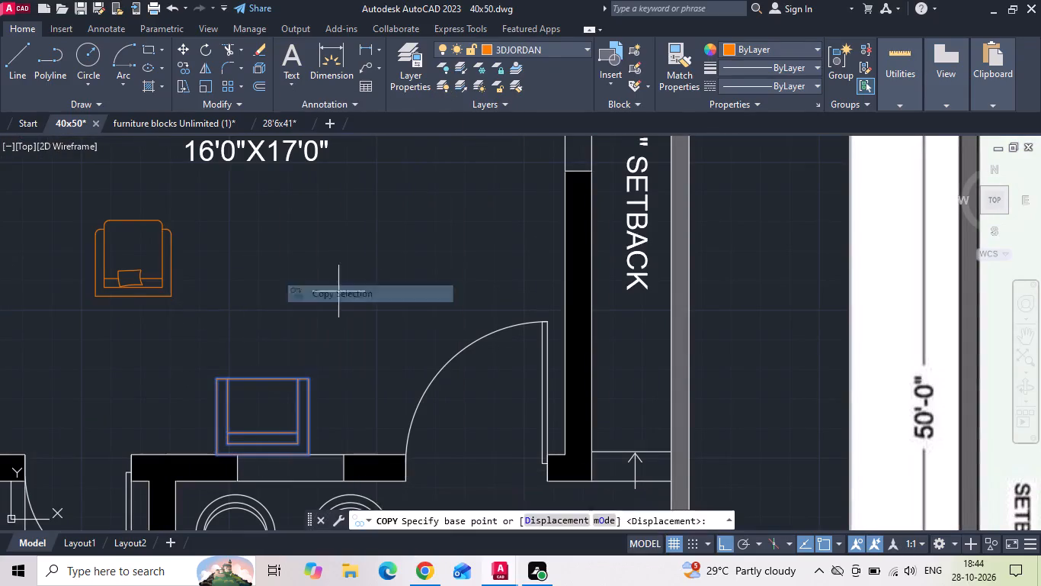
drag(415, 272, 441, 268)
click(483, 253)
key(Escape)
Move the plain seat farther from the entrance door about 1'-3" away from its copy, leaving a gap between them.
scroll(233, 380, up, 1)
middle_drag(232, 380, 276, 277)
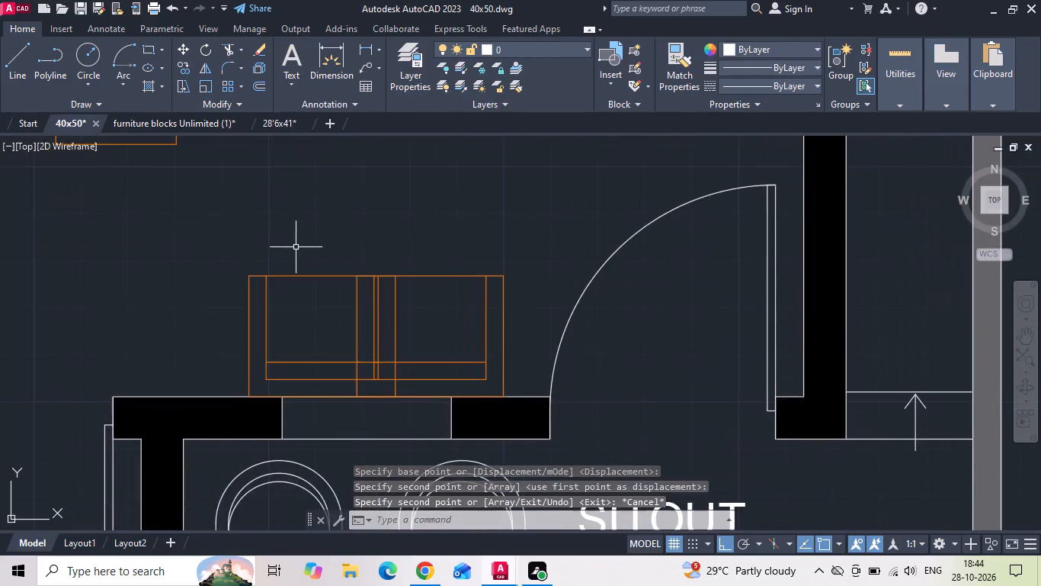
drag(296, 246, 284, 308)
click(281, 324)
right_click(295, 291)
click(339, 277)
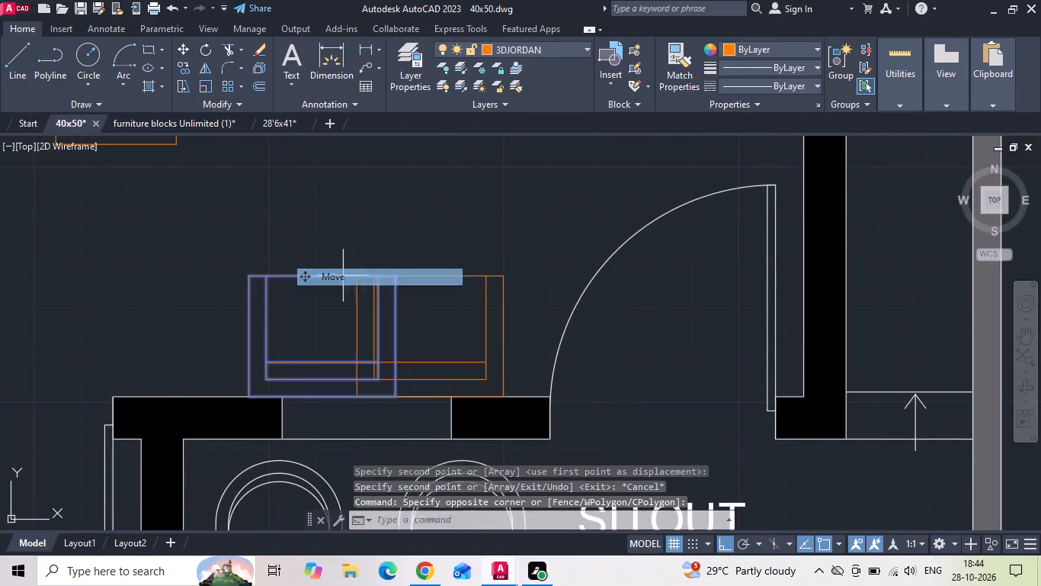
click(482, 196)
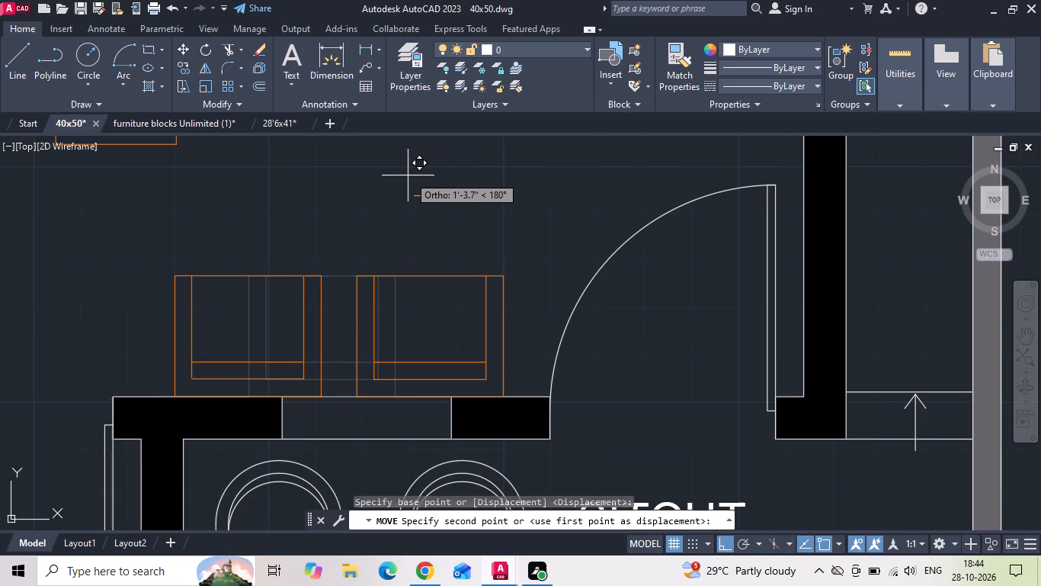
click(412, 175)
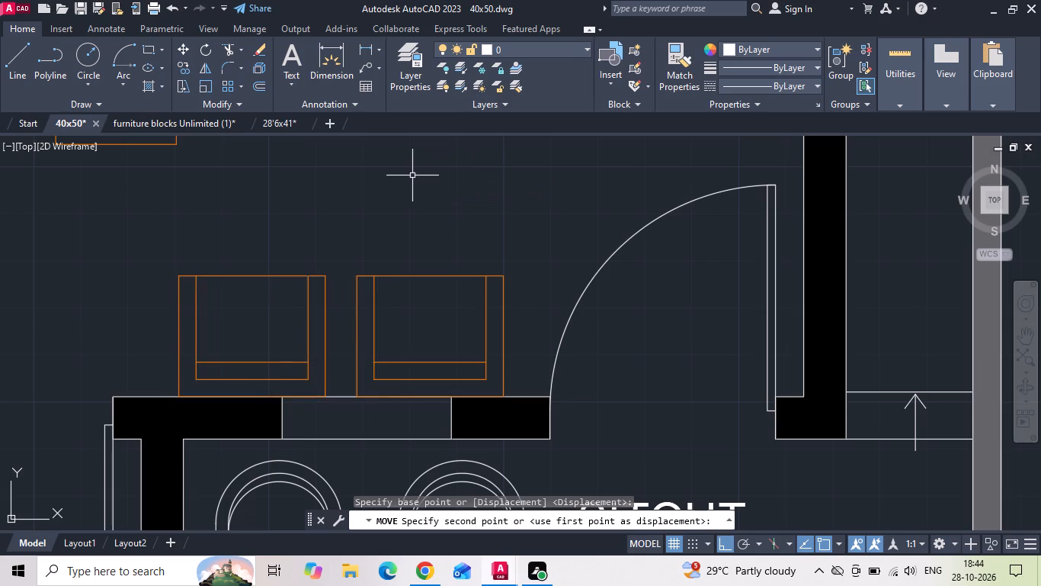
Move the cushioned single-seat block straight up to the area between the POOJA room and the L-shaped sofa.
scroll(351, 361, down, 2)
drag(302, 316, 296, 307)
click(264, 259)
right_click(264, 259)
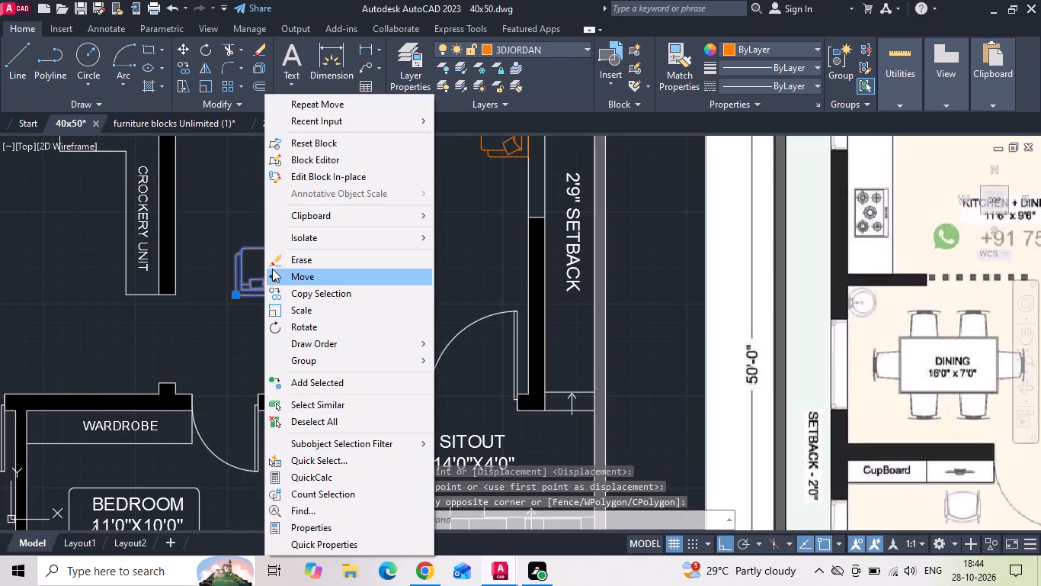
click(274, 270)
middle_drag(275, 272, 286, 408)
click(286, 408)
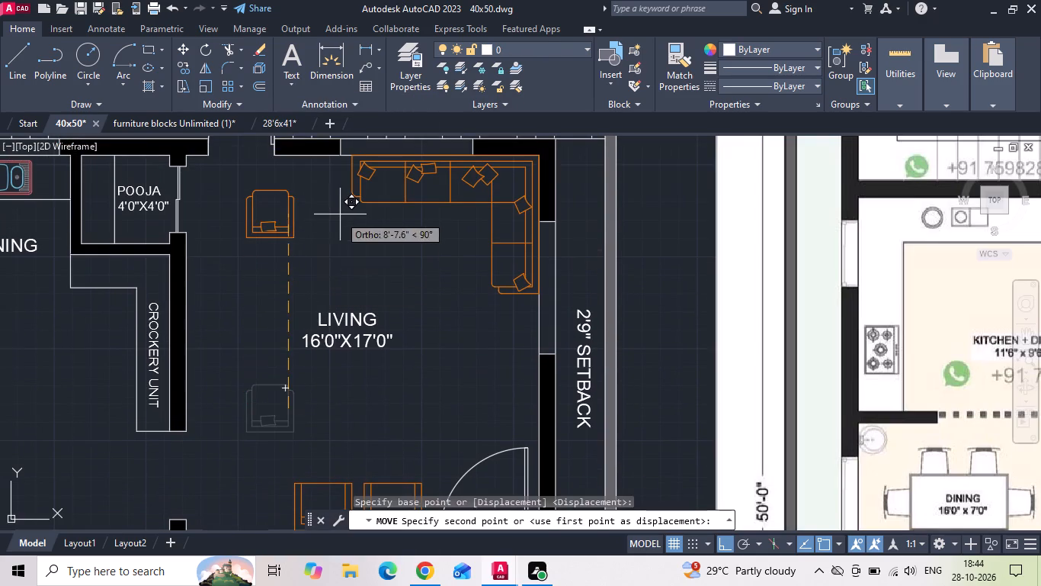
click(340, 209)
key(Escape)
Rotate the cushioned single-seat block by 180 degrees.
drag(325, 203, 256, 228)
click(256, 228)
right_click(256, 228)
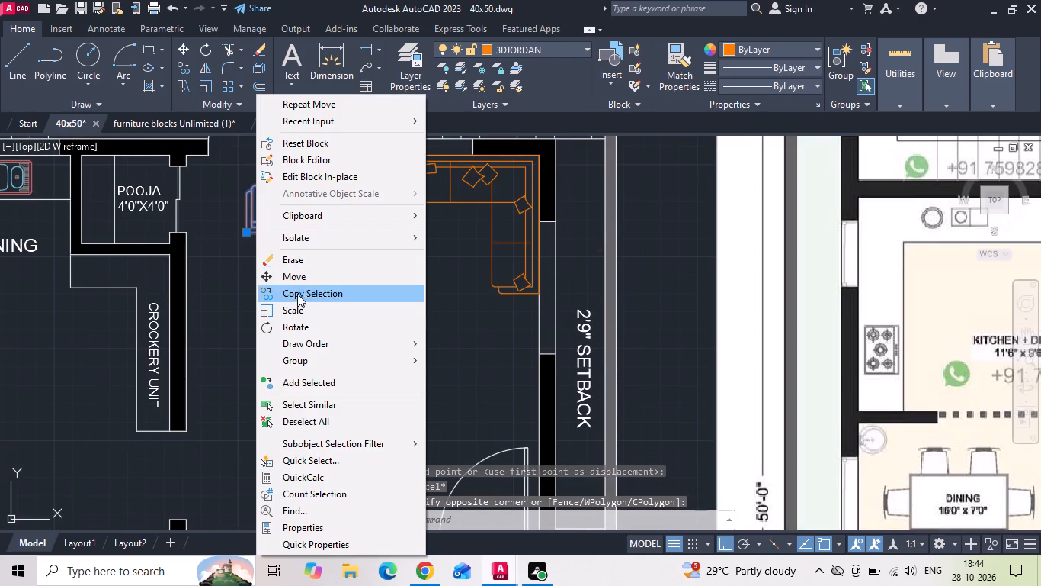
click(293, 319)
click(314, 245)
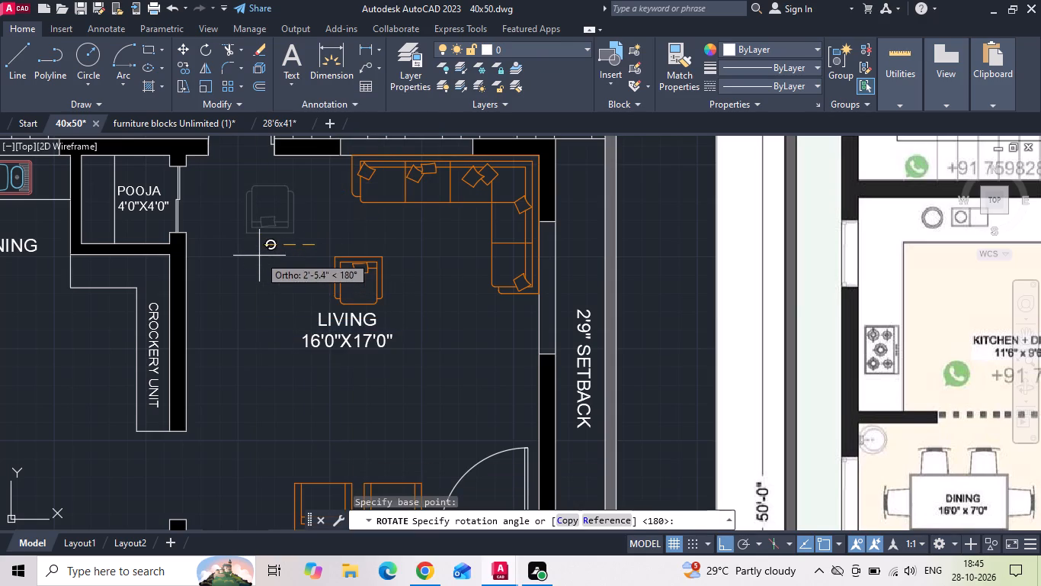
click(259, 256)
Move the cushioned single seat up against the portico-side wall, at the end of the L-shaped sofa.
drag(380, 251, 374, 279)
click(370, 288)
right_click(370, 288)
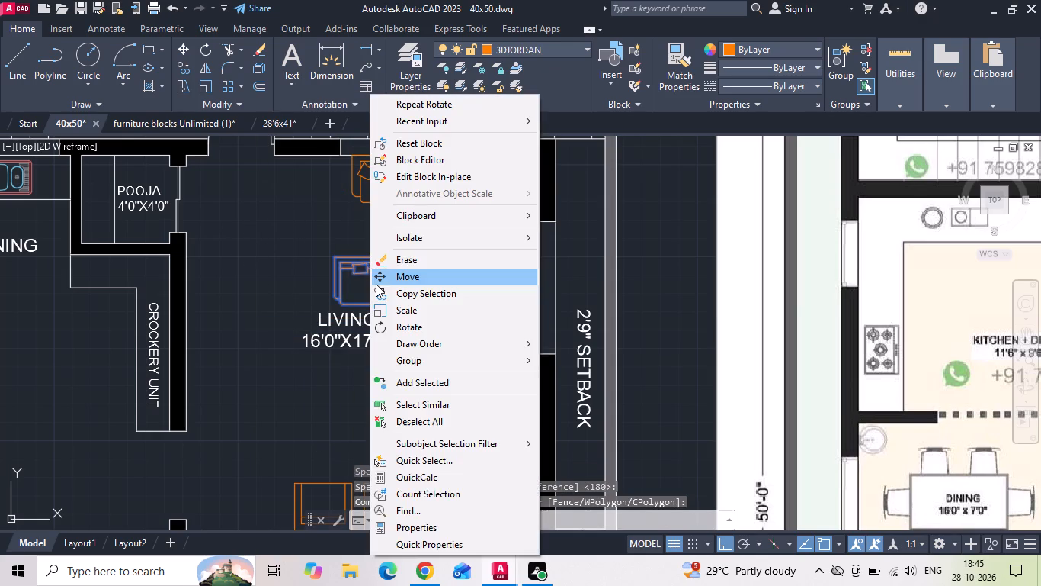
click(380, 280)
click(381, 258)
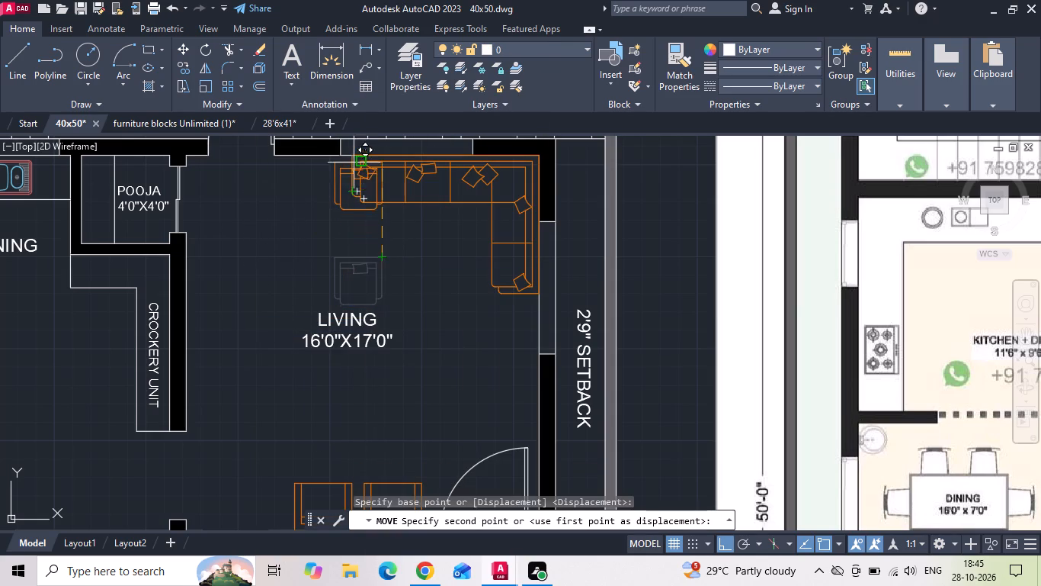
click(349, 153)
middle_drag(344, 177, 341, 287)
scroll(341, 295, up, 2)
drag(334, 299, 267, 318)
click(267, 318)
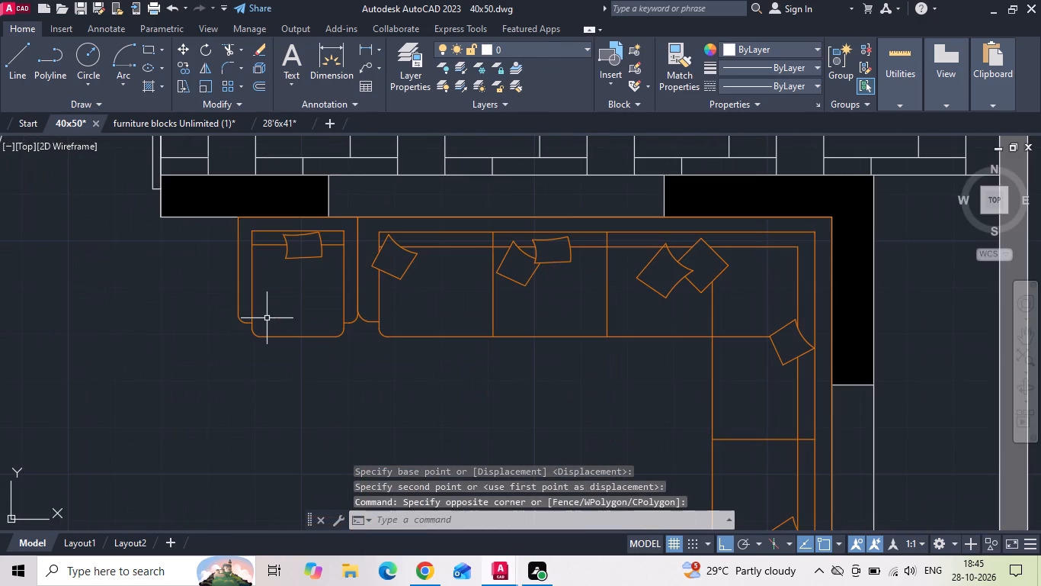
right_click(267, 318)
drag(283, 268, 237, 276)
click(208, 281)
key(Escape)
Shift the cushioned single seat along the wall away from the L-shaped sofa, leaving a small gap between them.
drag(258, 266, 249, 298)
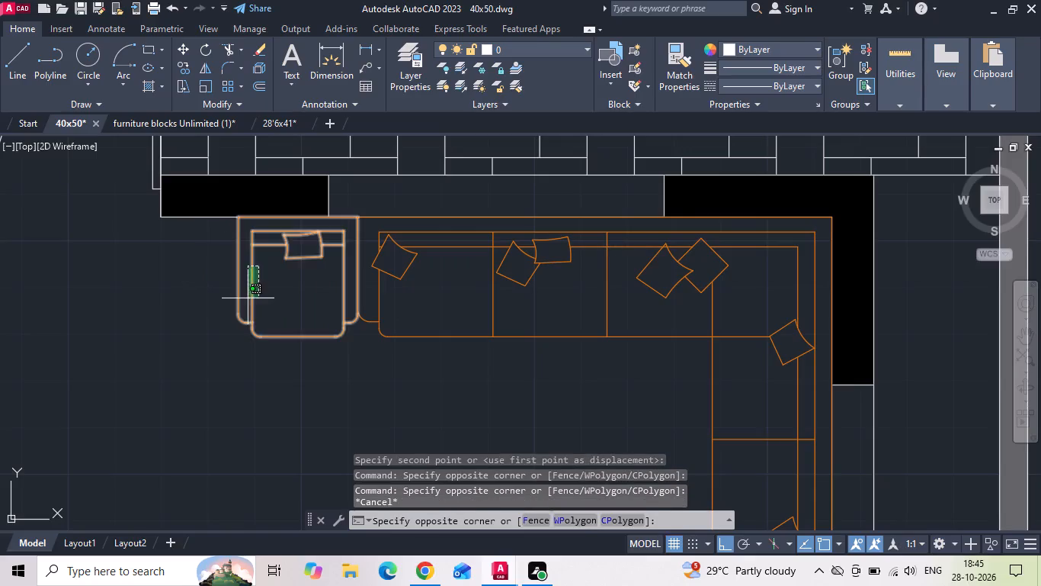
click(248, 298)
right_click(253, 284)
click(278, 270)
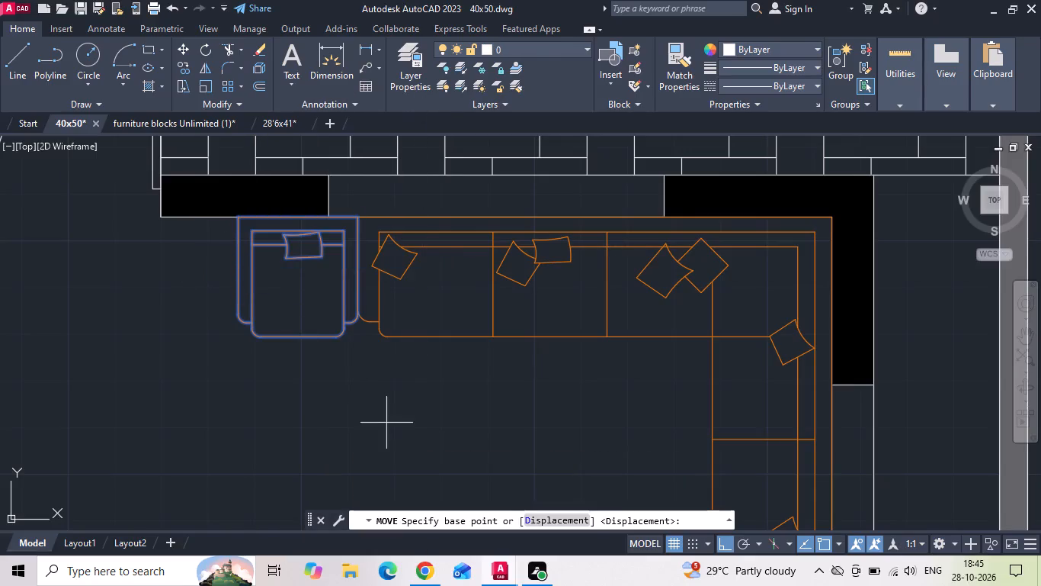
click(386, 423)
click(355, 414)
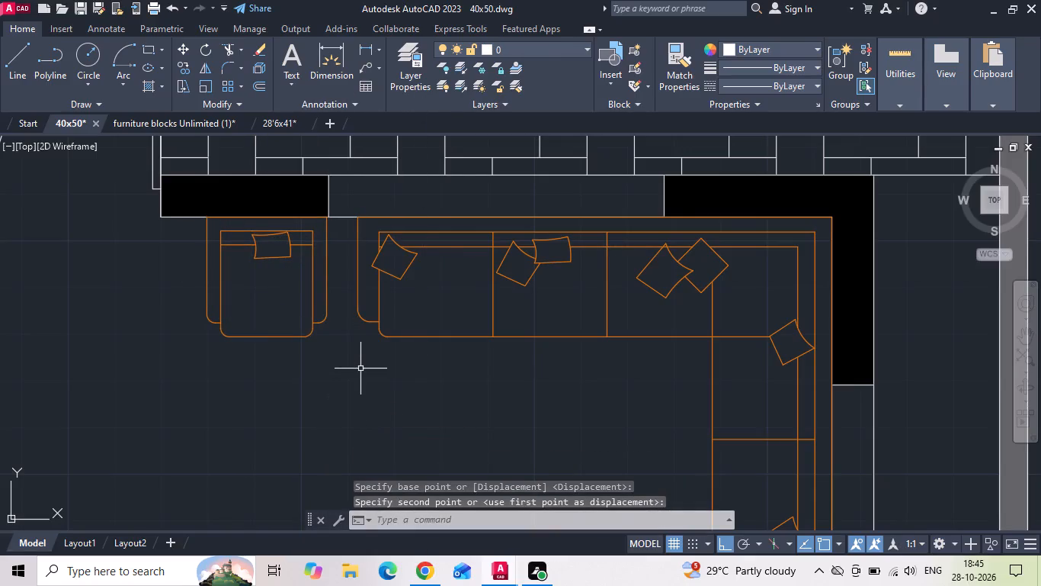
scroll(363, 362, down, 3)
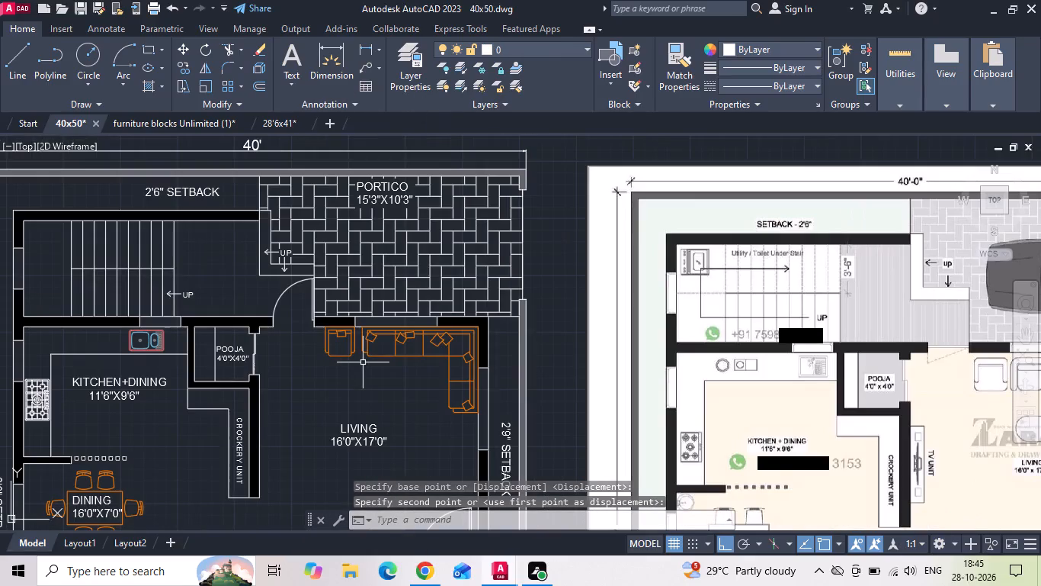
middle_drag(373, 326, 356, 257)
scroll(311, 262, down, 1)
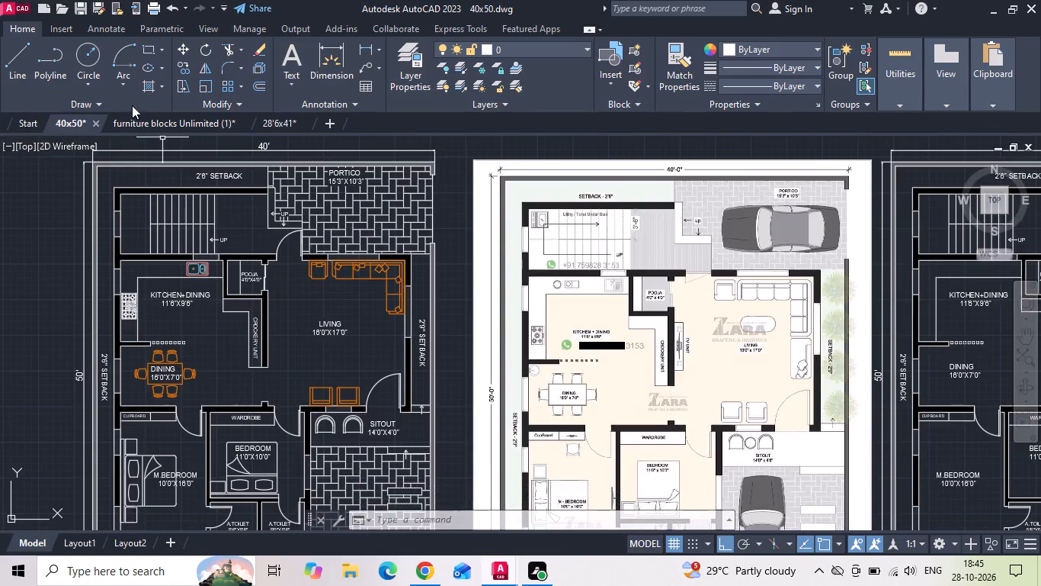
Copy the dark brown oval table from the furniture blocks drawing and paste it into the 40x50 plan's living room, near the L-shaped sofa.
click(184, 126)
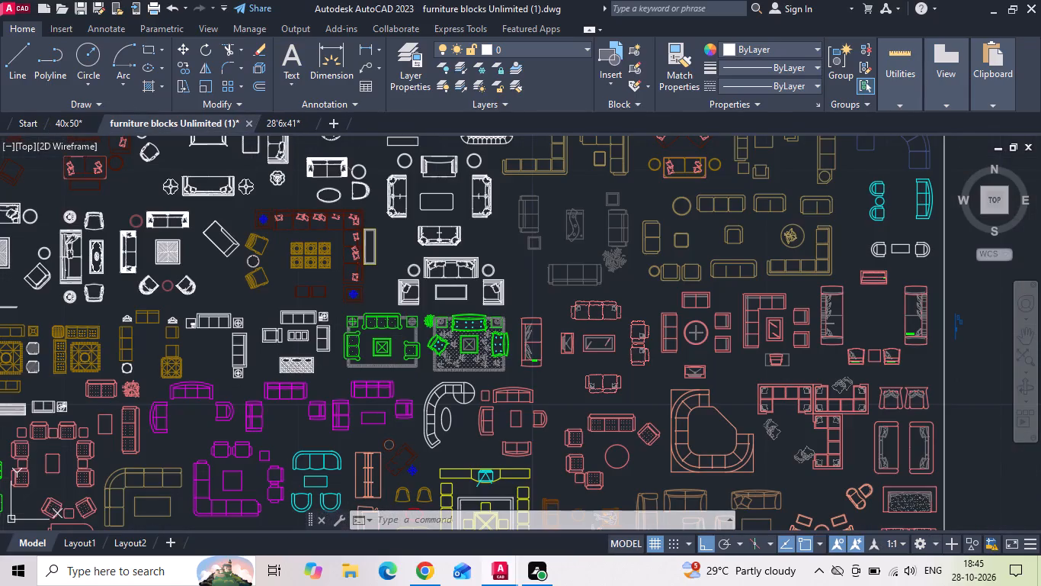
scroll(532, 259, down, 2)
scroll(452, 343, down, 3)
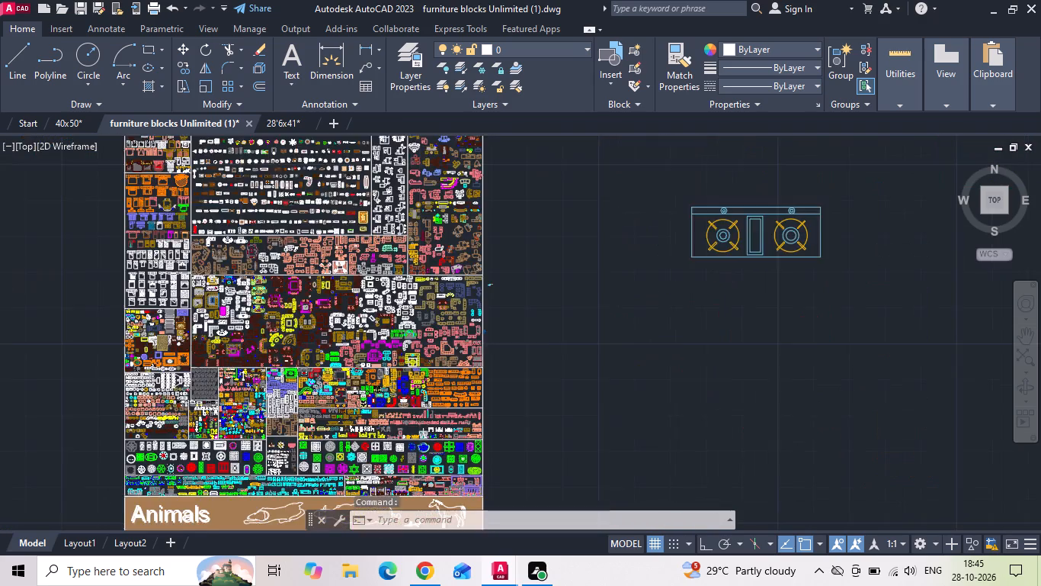
scroll(130, 445, up, 1)
scroll(277, 343, up, 2)
scroll(171, 267, up, 1)
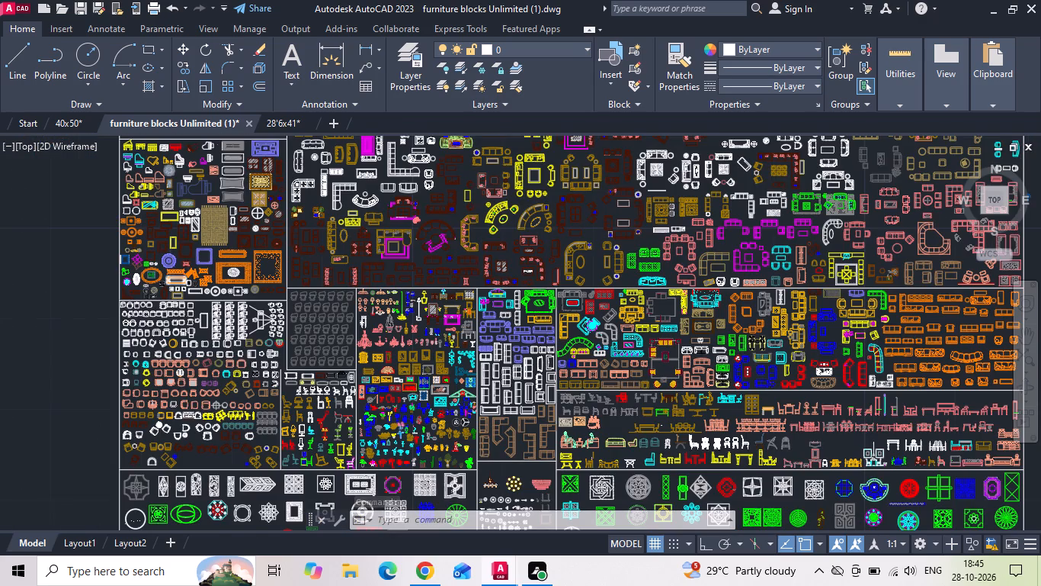
scroll(171, 267, up, 2)
scroll(147, 366, up, 2)
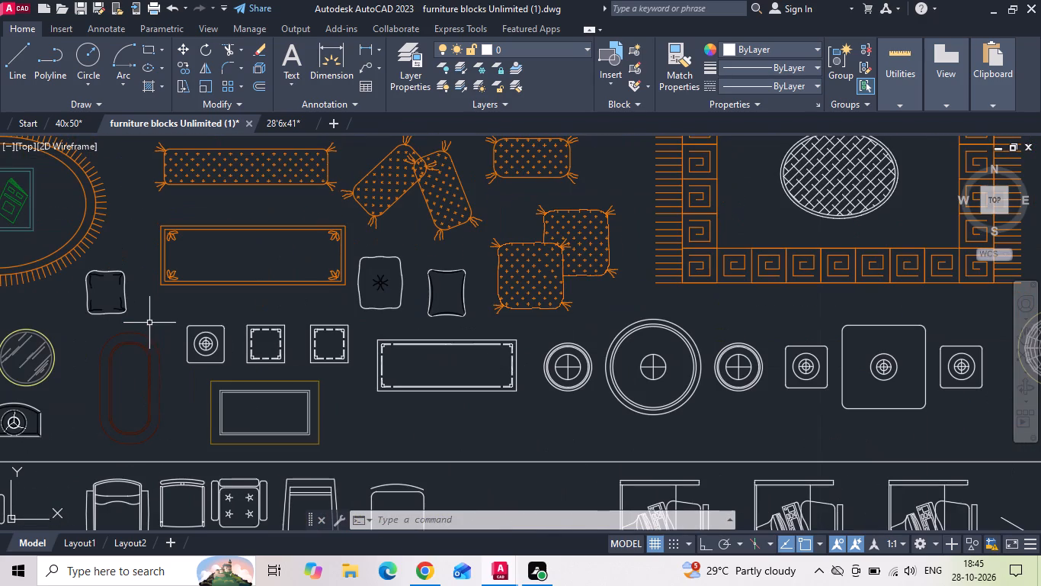
drag(149, 323, 145, 354)
click(130, 381)
scroll(133, 369, down, 1)
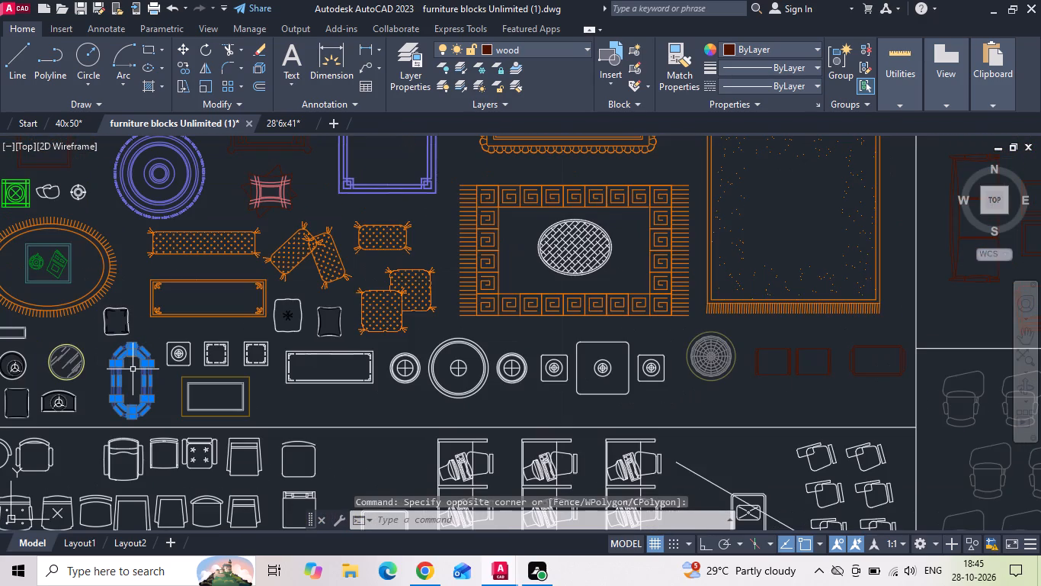
key(ctrl+c)
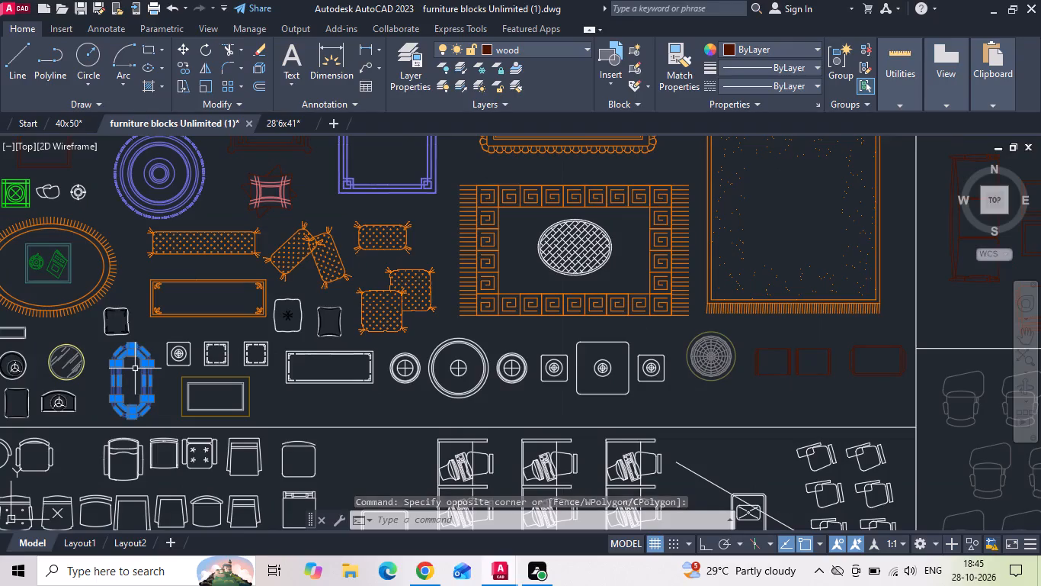
click(63, 124)
key(ctrl+v)
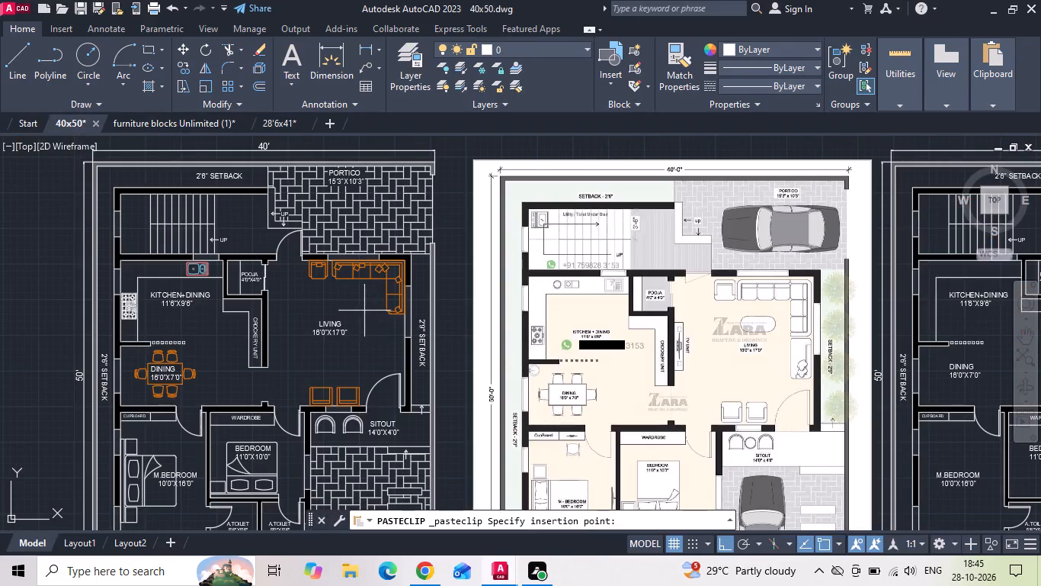
scroll(364, 311, up, 2)
click(351, 289)
Scale the pasted oval table by a factor of 39.3701.
drag(387, 263, 341, 287)
click(299, 304)
right_click(299, 304)
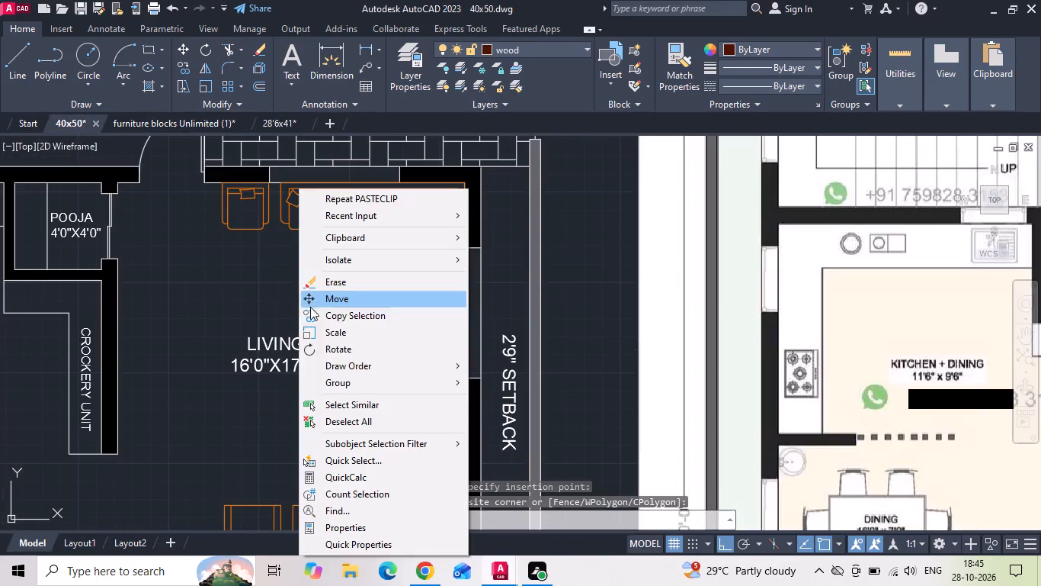
click(322, 334)
drag(354, 285, 354, 303)
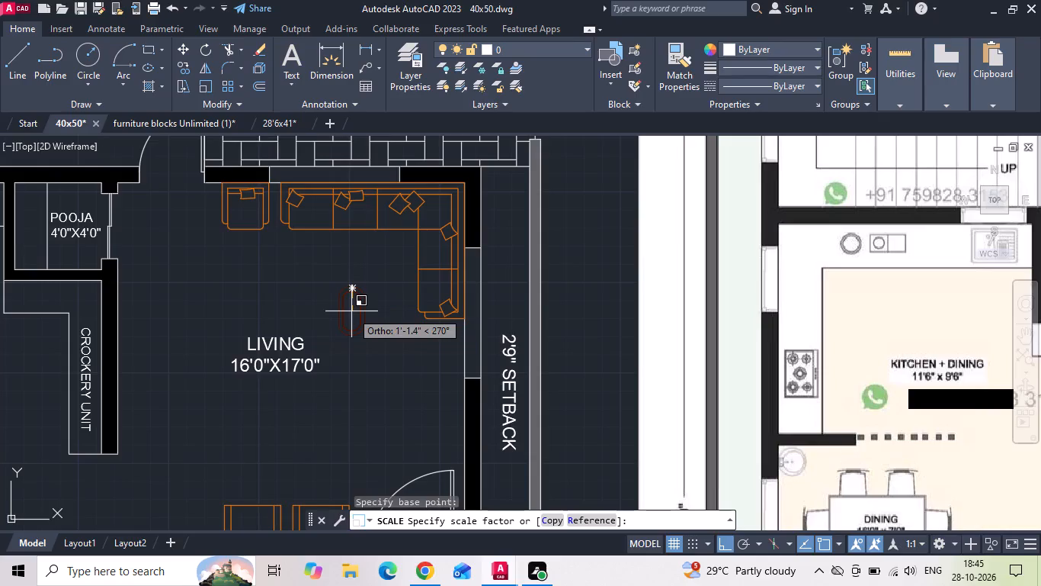
text(39.)
text(3701)
key(Return)
Rotate the oval table a quarter turn so its long side runs parallel to the portico-side wall.
scroll(318, 267, down, 1)
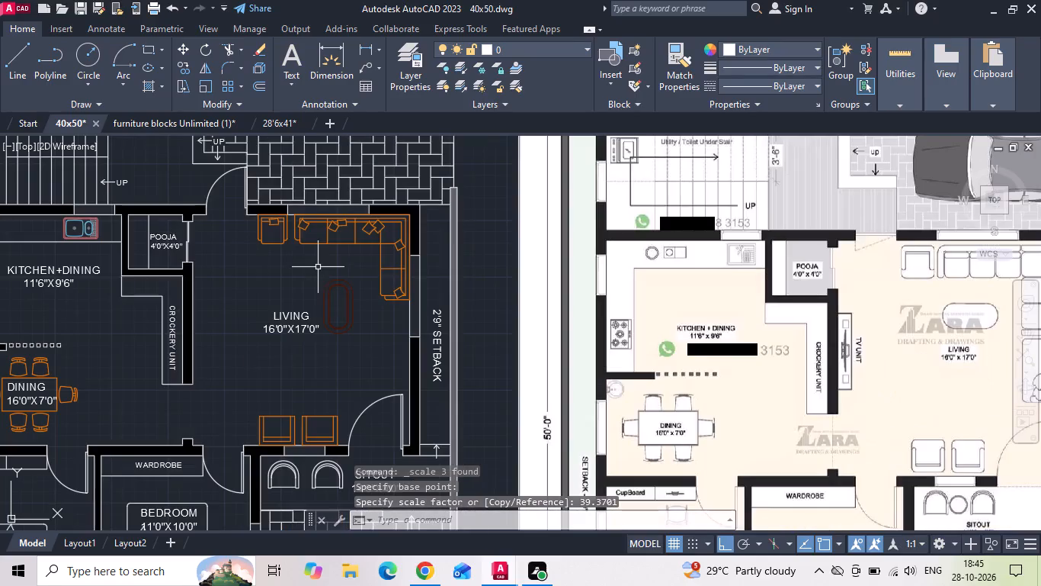
scroll(334, 264, up, 2)
drag(351, 271, 334, 313)
click(322, 331)
right_click(322, 332)
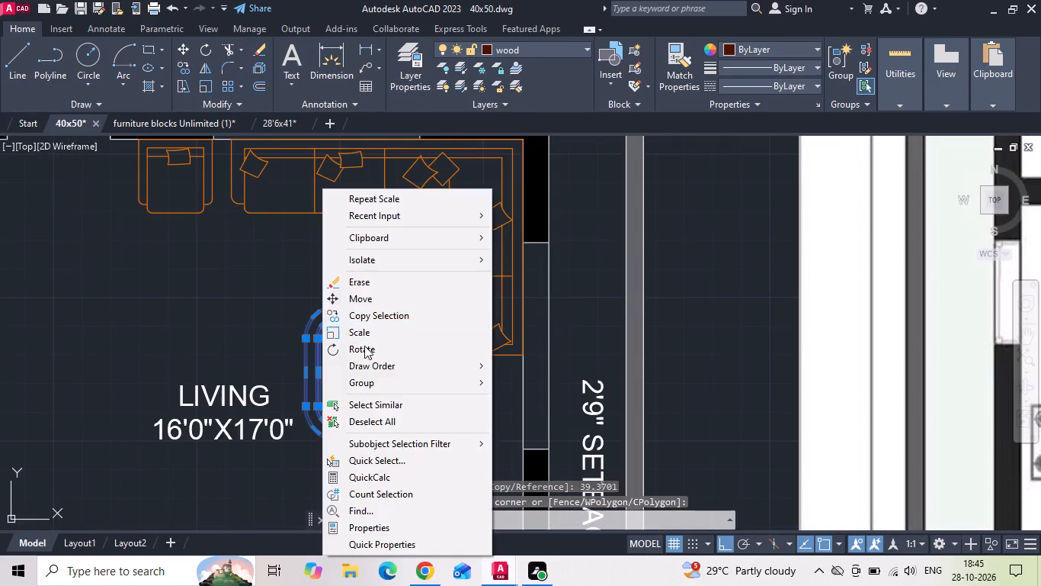
click(364, 346)
drag(364, 308, 351, 334)
click(340, 351)
Copy the oval table a short distance straight toward the setback-side arm of the L-shaped sofa.
drag(395, 244, 378, 256)
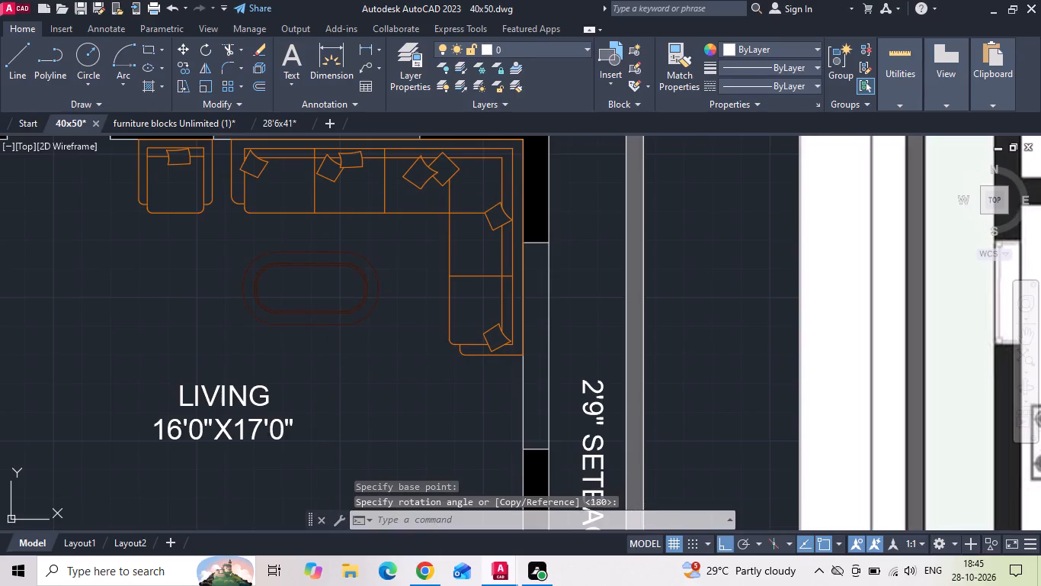
drag(378, 256, 309, 299)
click(285, 307)
right_click(283, 305)
click(370, 304)
click(357, 371)
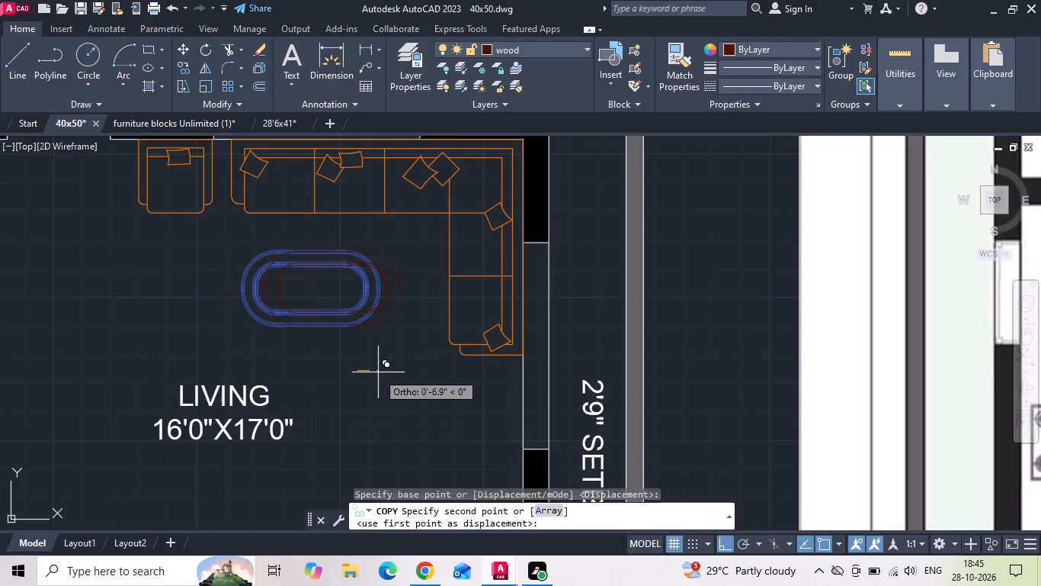
click(392, 375)
key(Escape)
Delete the original oval table, leaving only the shifted copy in the living room.
drag(263, 284, 176, 288)
click(163, 288)
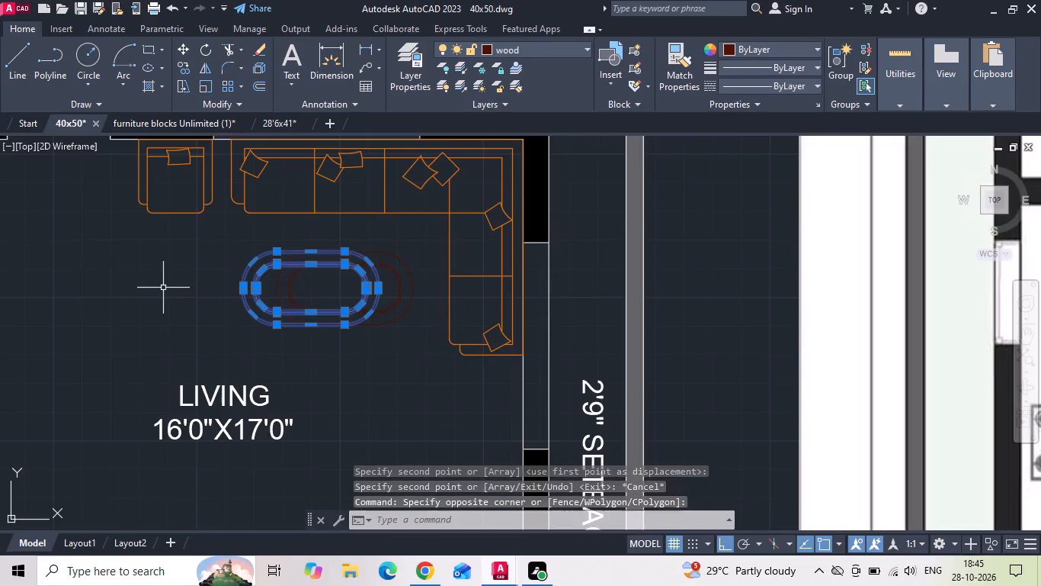
key(Delete)
Look through the sofa, seating and decor sections of the furniture blocks drawing for further blocks for the 40x50 plan.
scroll(228, 253, down, 2)
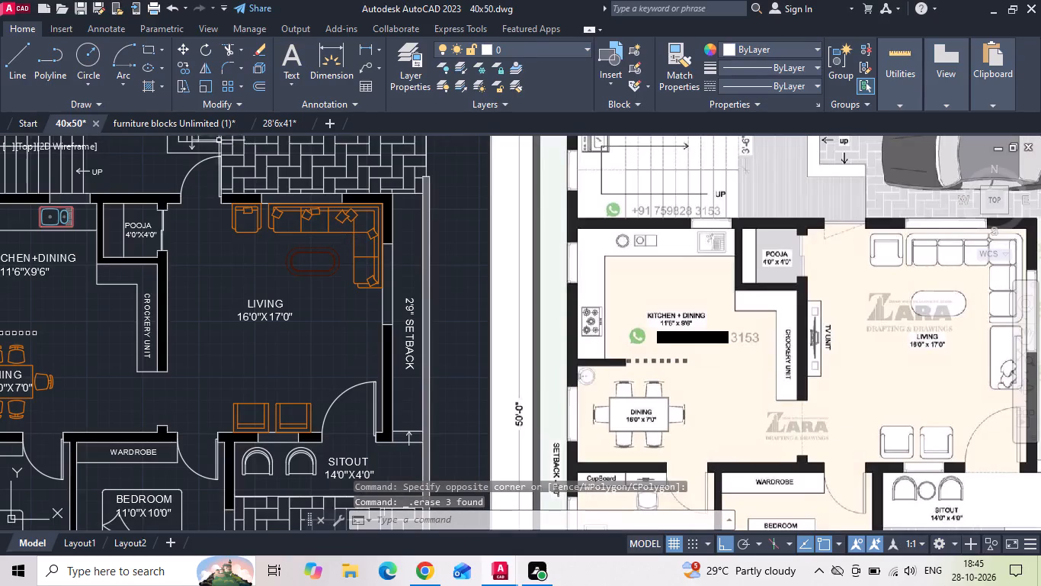
click(166, 128)
scroll(275, 293, down, 2)
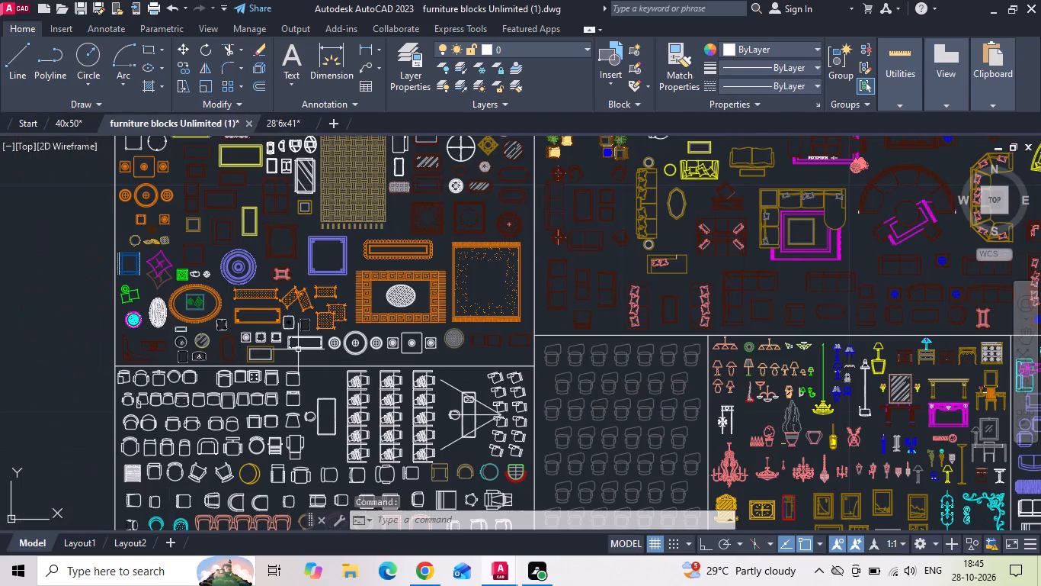
middle_drag(303, 364, 150, 411)
scroll(146, 411, down, 2)
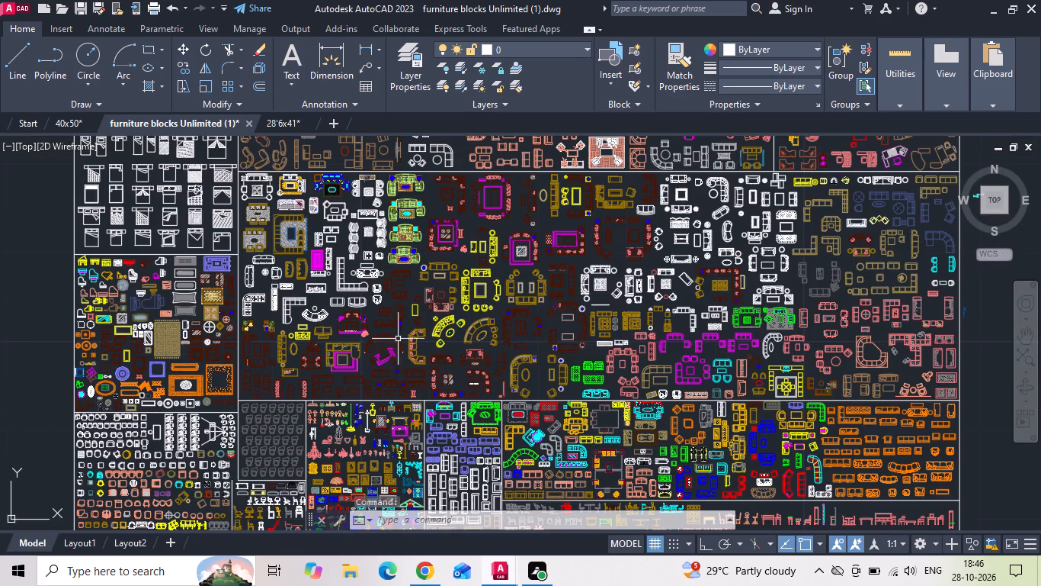
scroll(649, 398, up, 2)
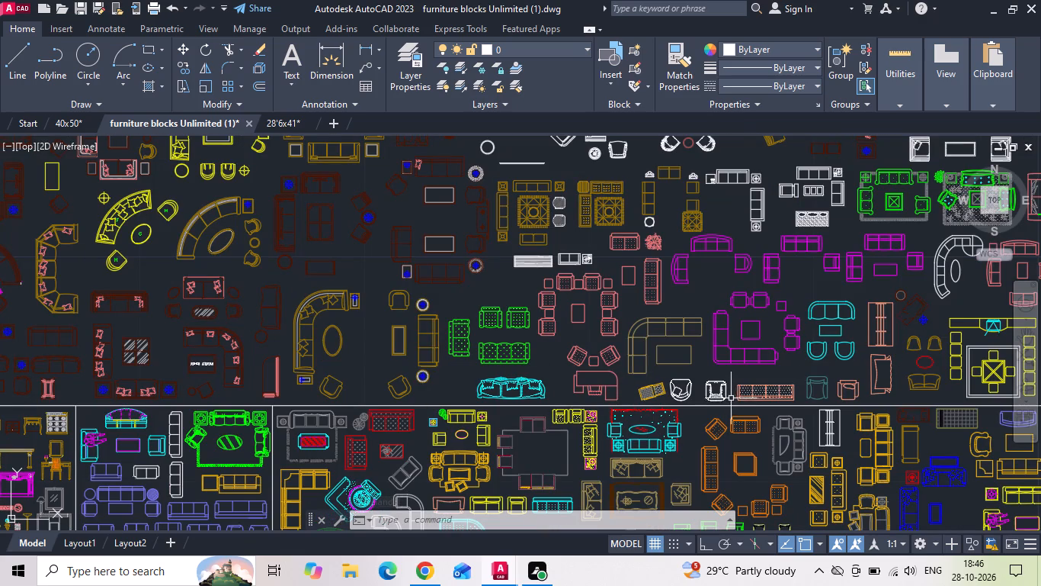
middle_drag(94, 357, 396, 435)
middle_drag(271, 436, 403, 239)
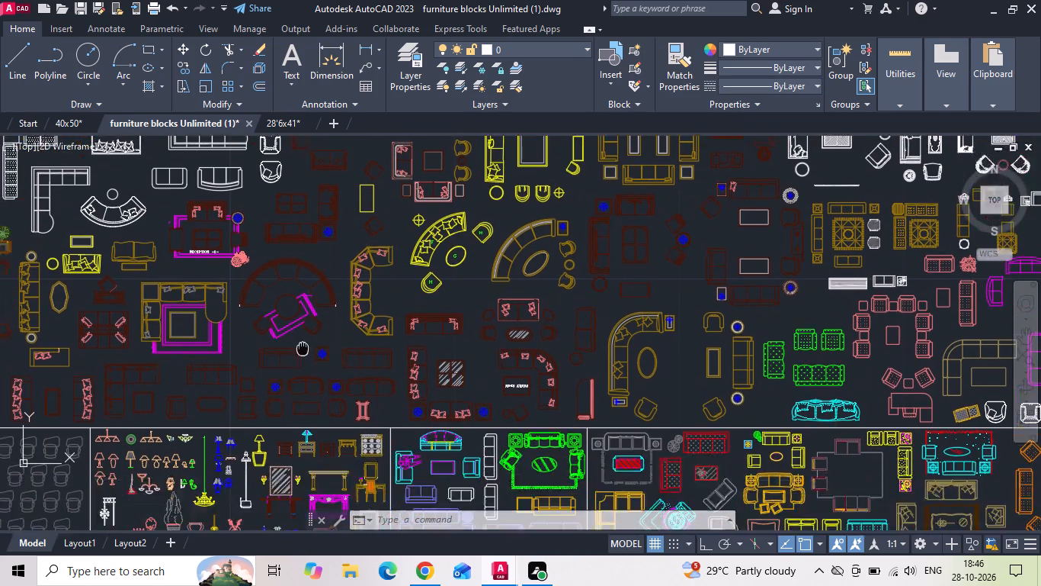
middle_drag(403, 239, 512, 155)
middle_drag(364, 404, 349, 280)
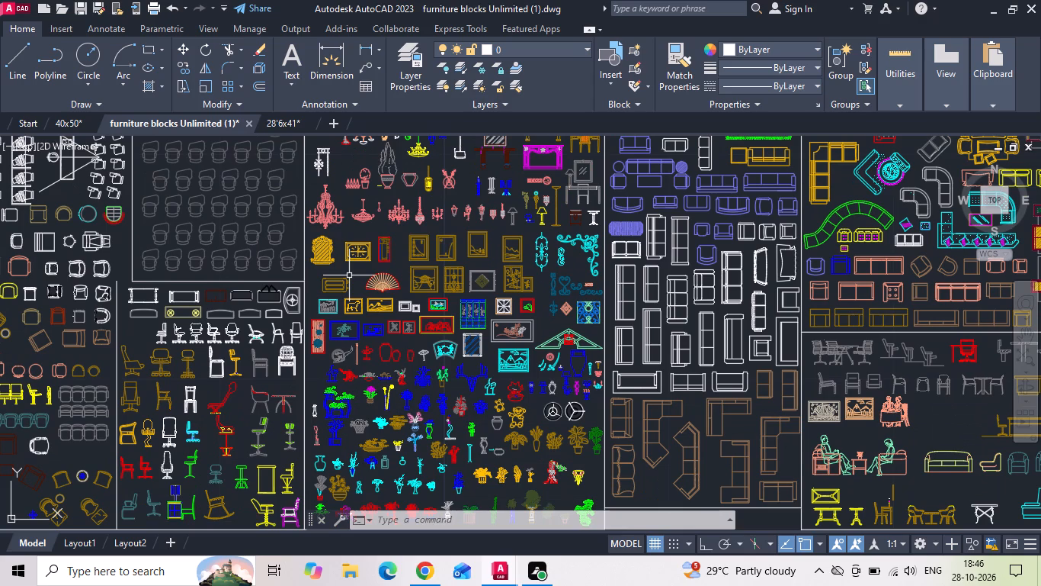
scroll(407, 234, down, 1)
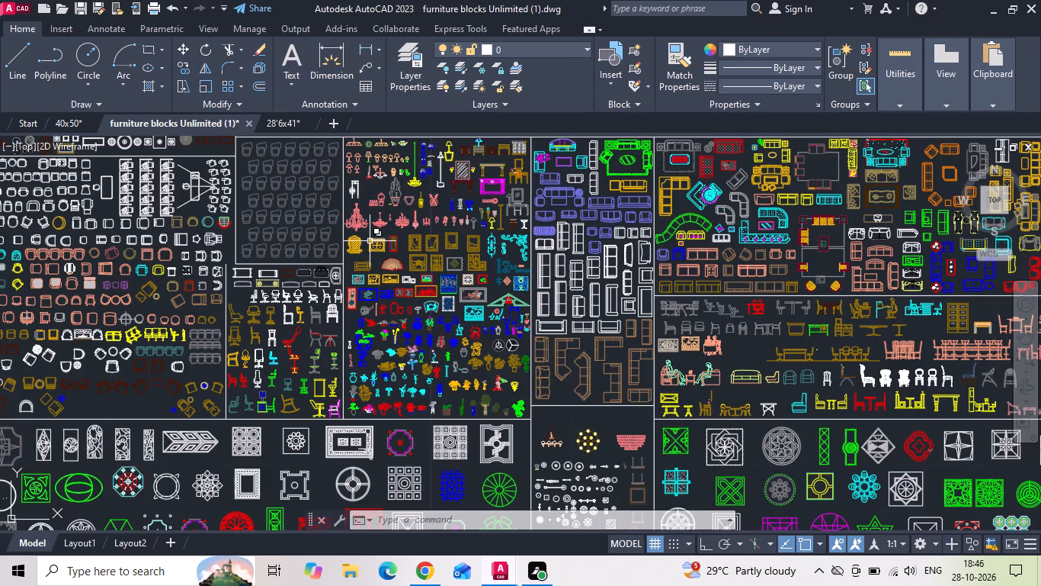
scroll(597, 389, up, 2)
middle_drag(586, 323, 501, 401)
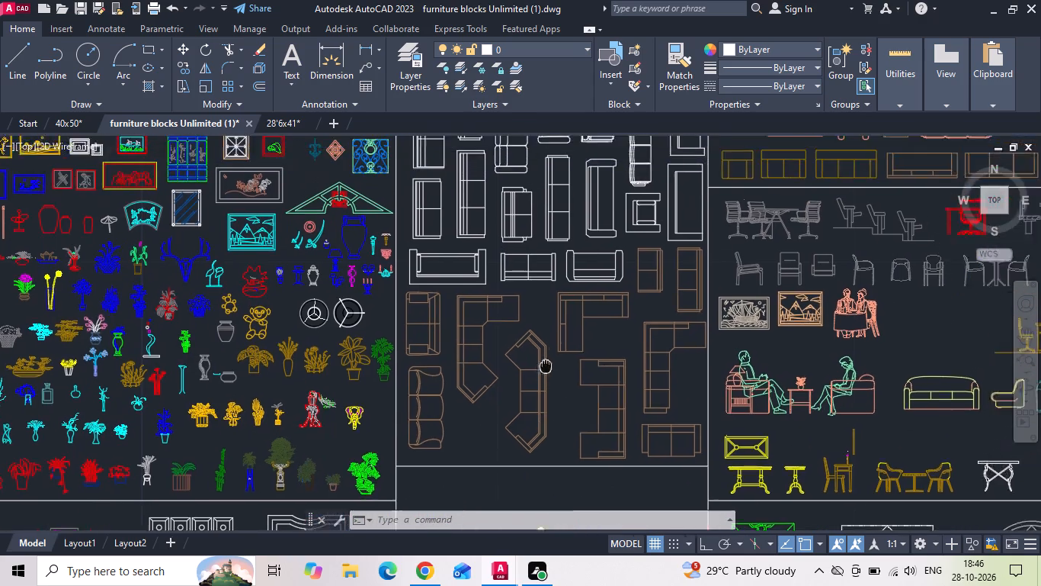
middle_drag(501, 401, 370, 539)
scroll(332, 333, down, 1)
scroll(550, 311, up, 2)
middle_drag(545, 312, 538, 315)
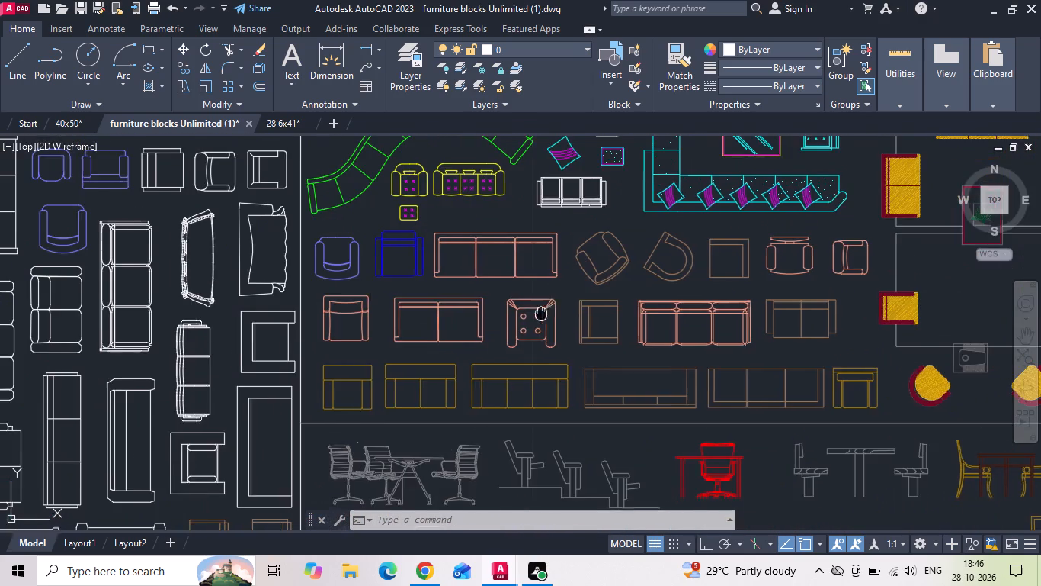
middle_drag(538, 315, 461, 356)
scroll(428, 347, down, 2)
scroll(769, 352, up, 3)
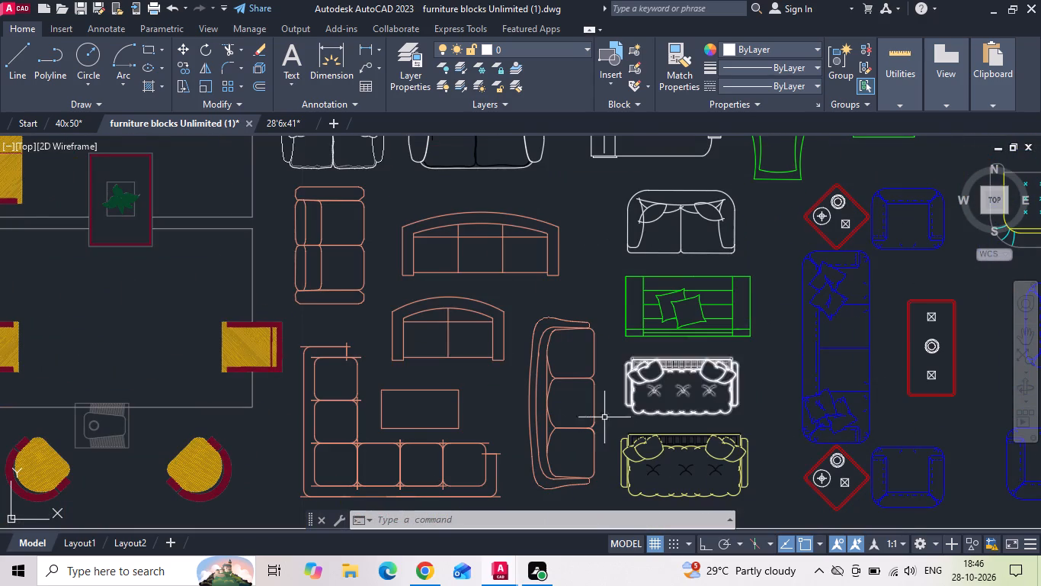
scroll(576, 400, down, 1)
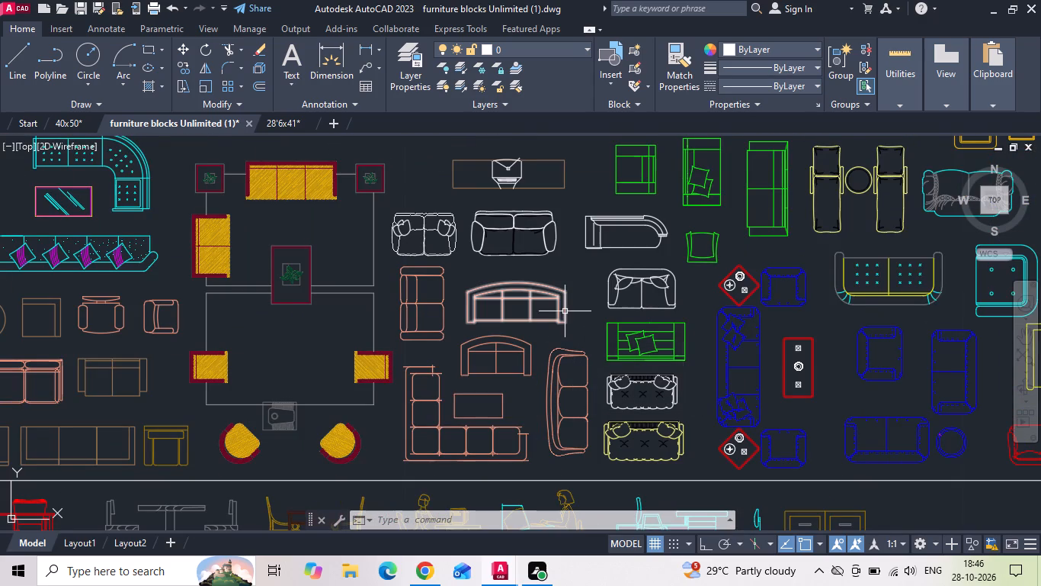
middle_drag(553, 333, 543, 378)
scroll(447, 344, down, 1)
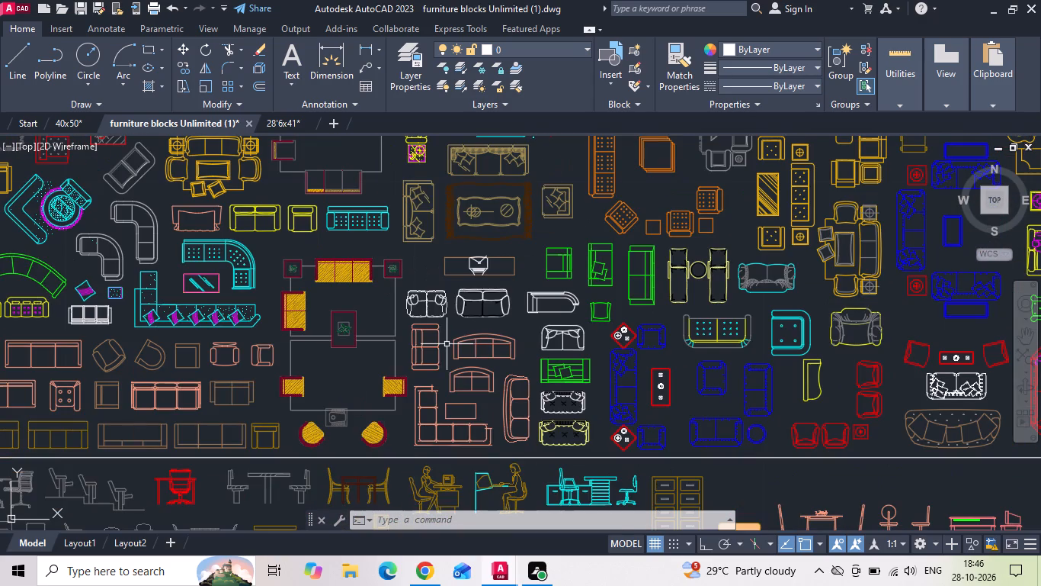
middle_drag(796, 399, 482, 379)
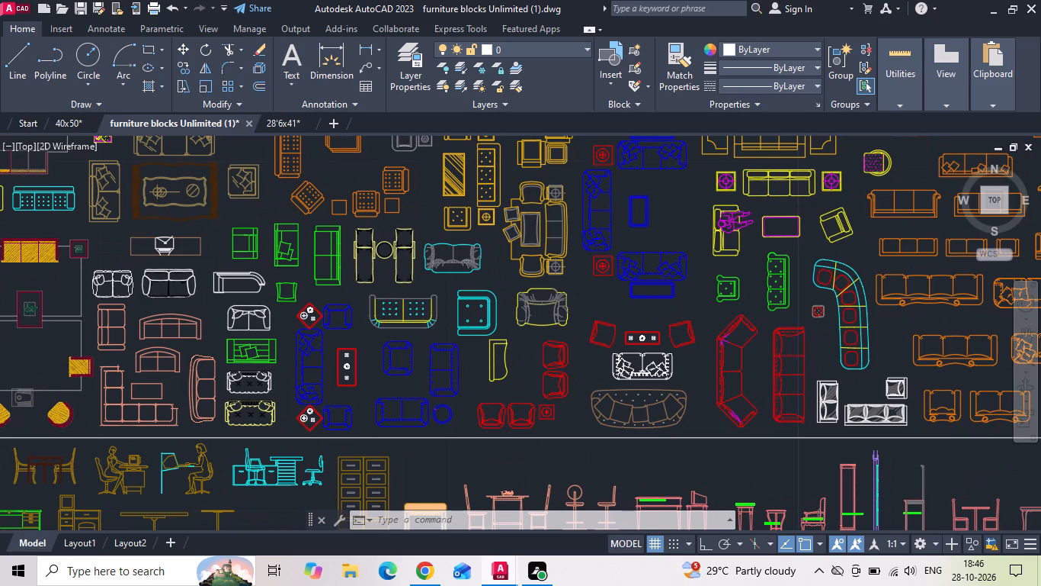
middle_drag(431, 295, 460, 380)
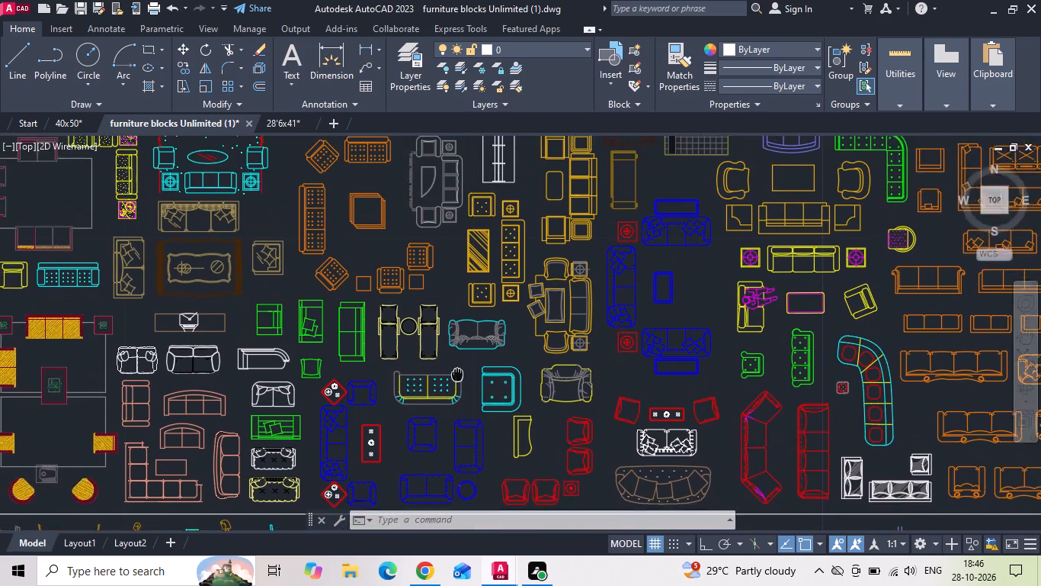
middle_drag(460, 380, 540, 419)
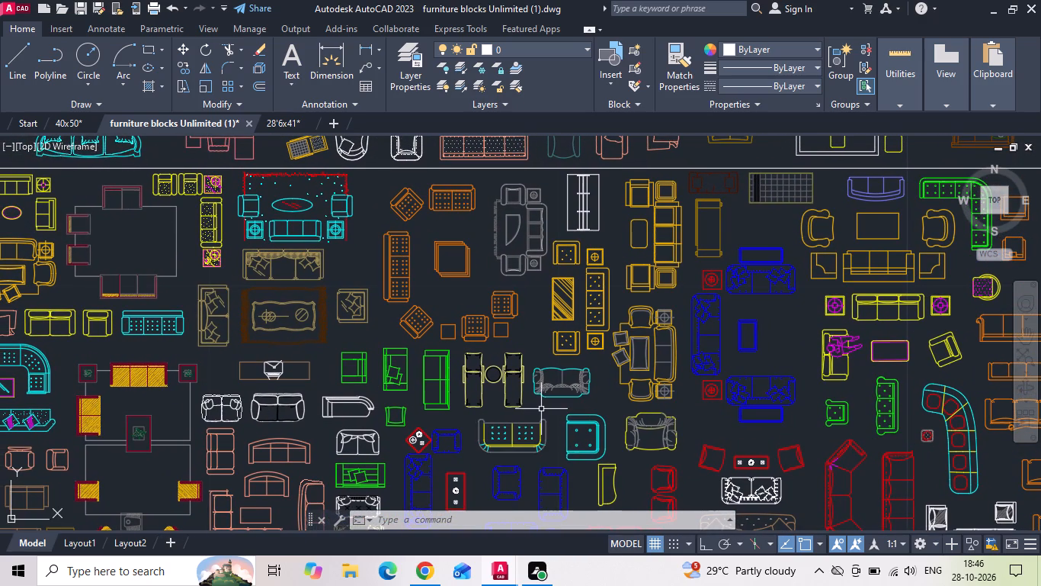
middle_drag(199, 375, 499, 360)
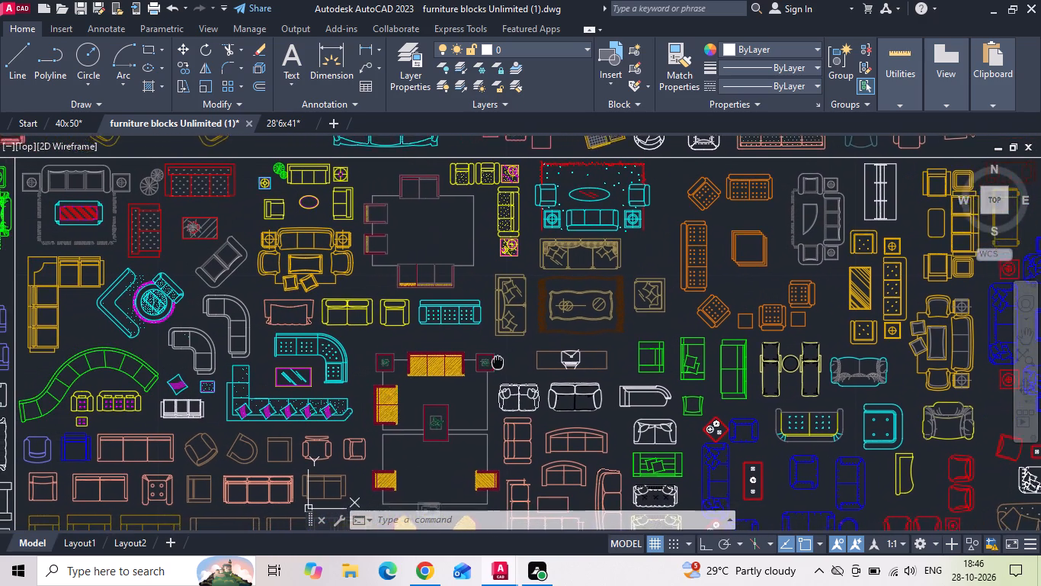
middle_drag(499, 360, 117, 340)
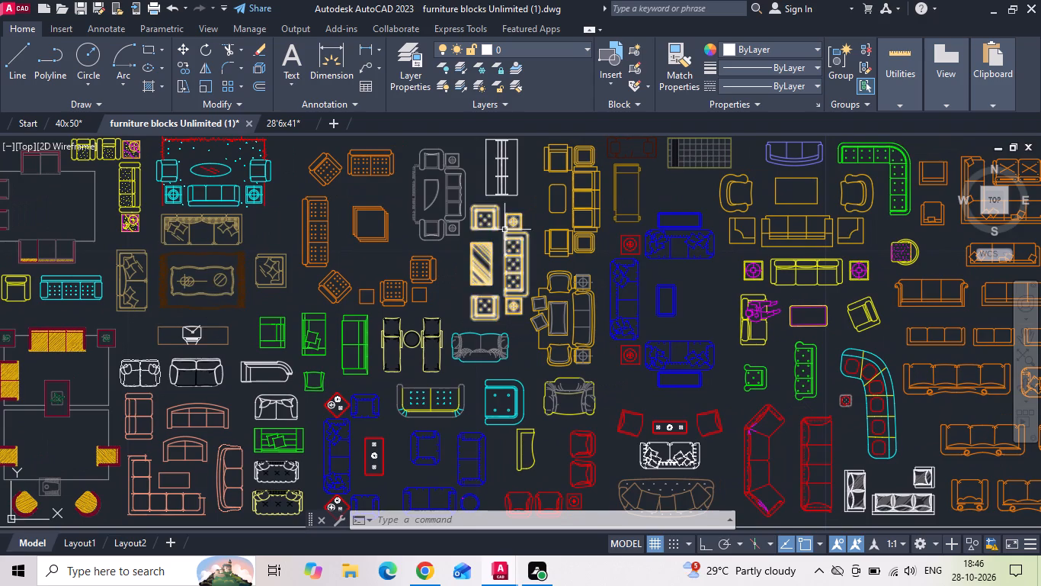
scroll(351, 282, down, 1)
scroll(774, 305, up, 1)
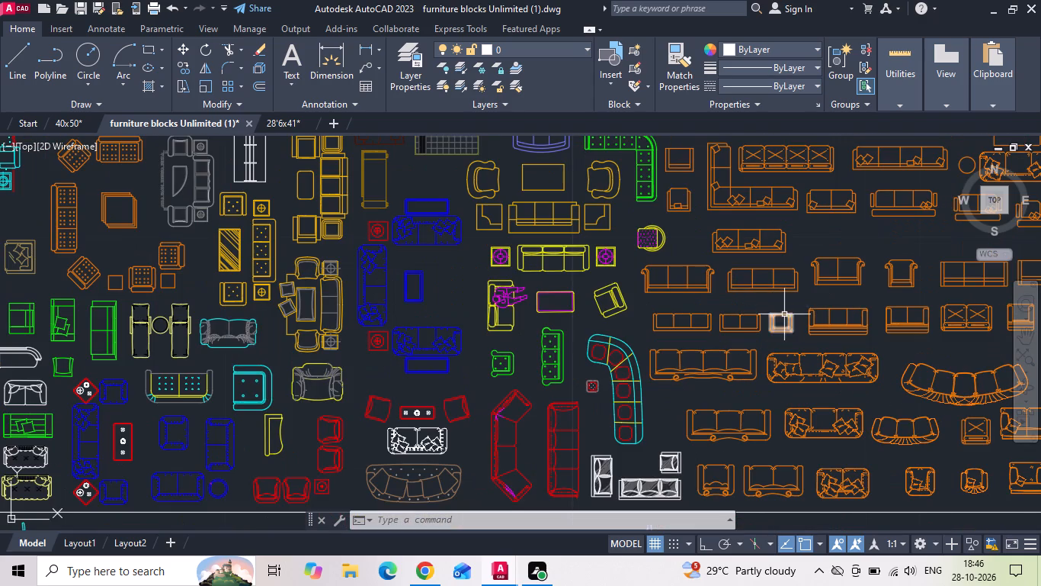
middle_drag(783, 315, 556, 331)
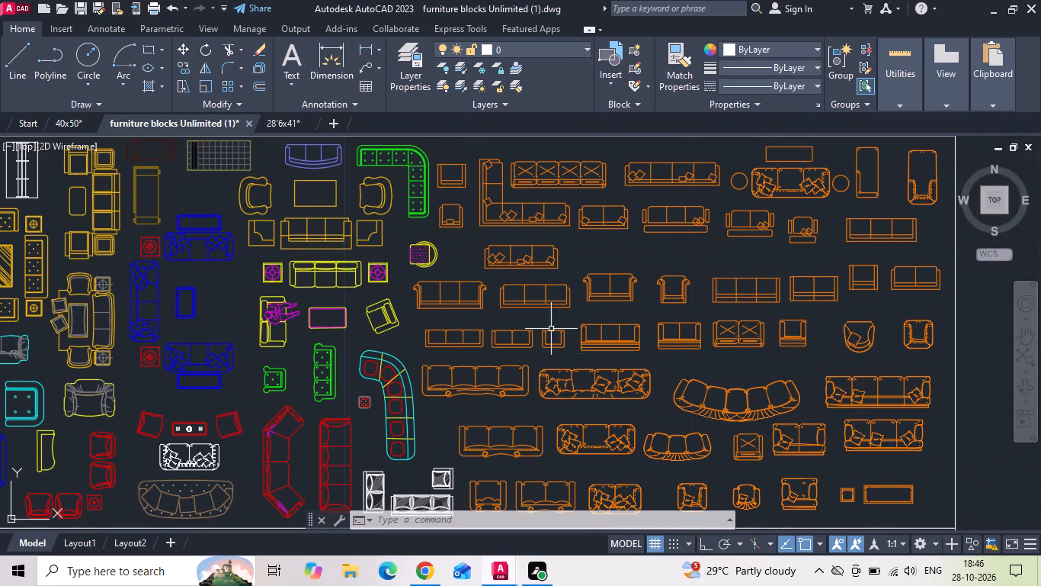
middle_drag(604, 412, 584, 357)
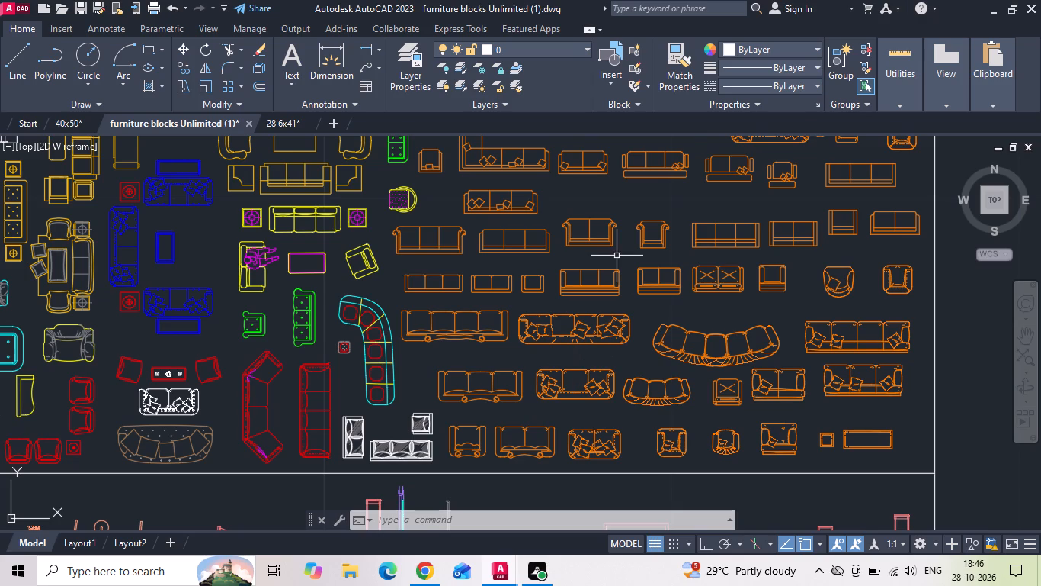
Select the small two-seat sofa with cushions and the upright lounge chair block at the far corner of the orange sofa section.
middle_drag(617, 253, 594, 373)
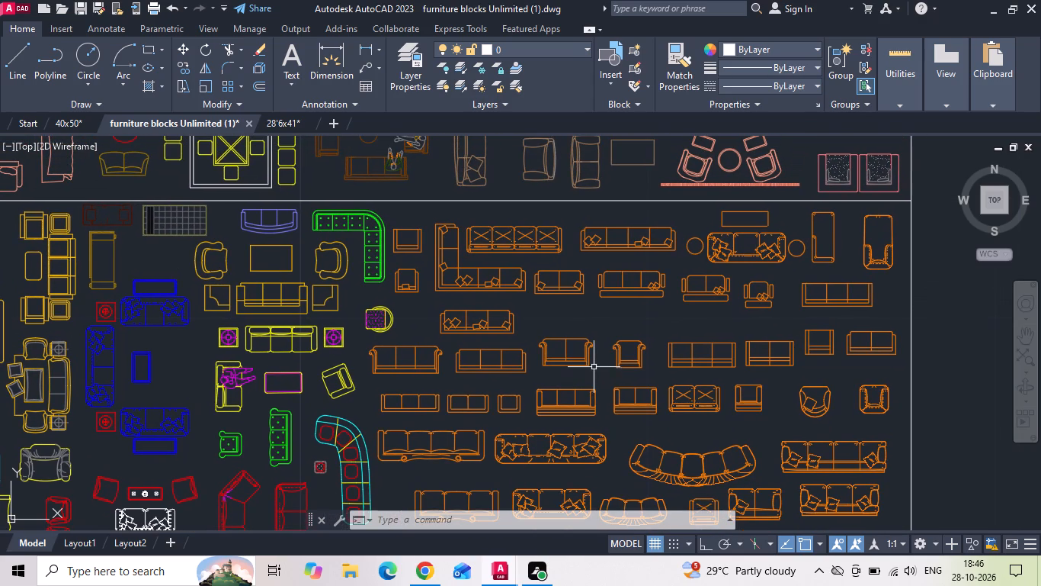
click(567, 297)
click(559, 279)
middle_drag(558, 280, 535, 333)
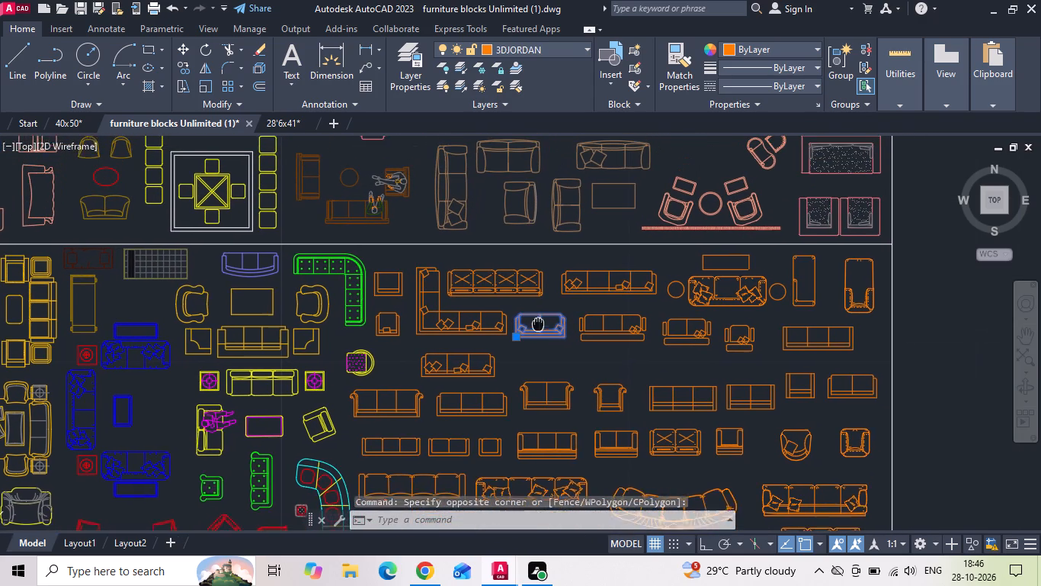
middle_drag(535, 333, 532, 340)
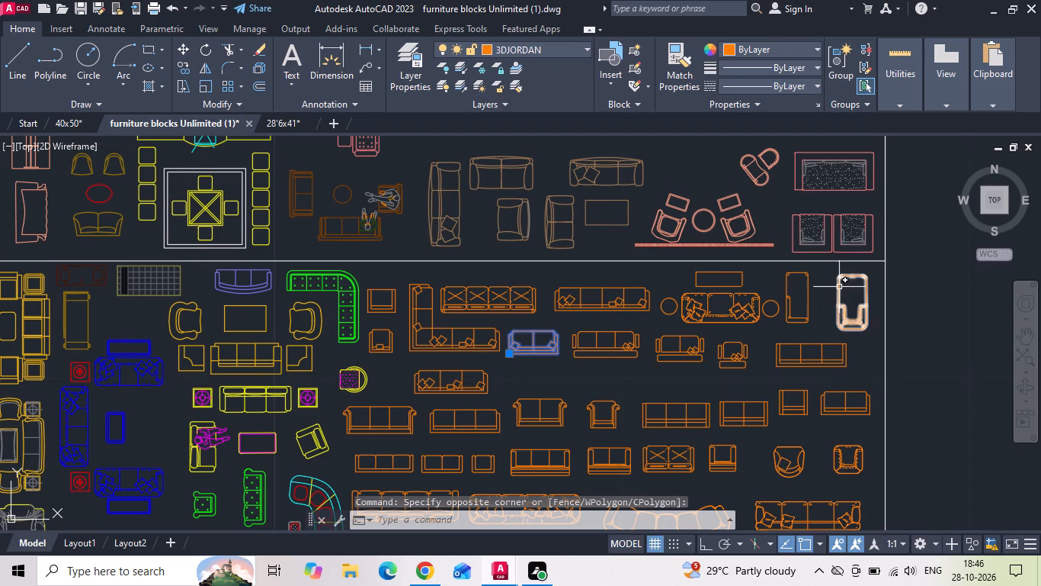
click(839, 291)
Look through the sofa, lounge-set and neighbouring sections of the furniture blocks drawing for further seating for the 40x50 plan.
middle_drag(597, 395, 586, 287)
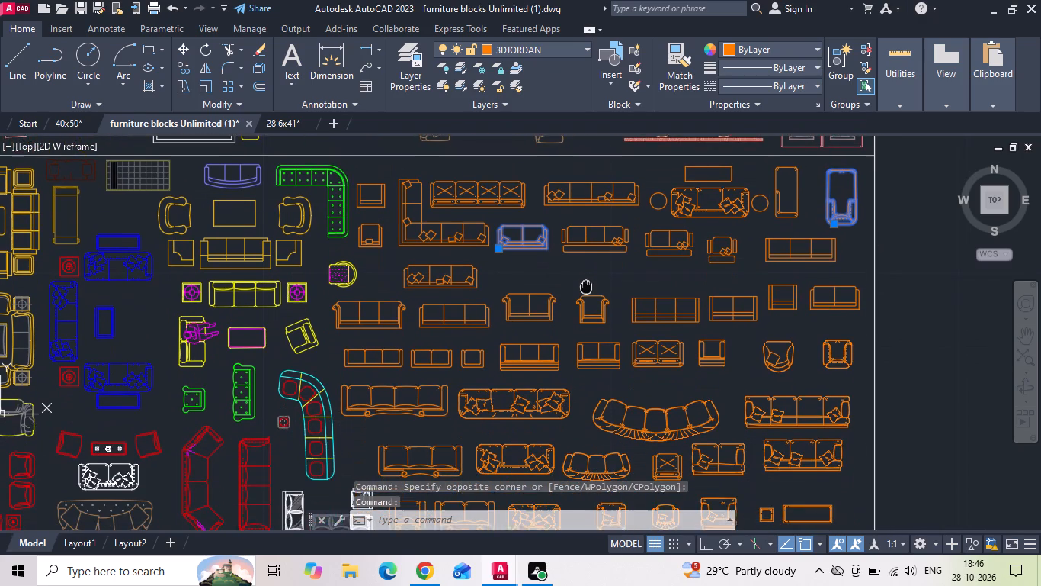
middle_drag(586, 287, 580, 269)
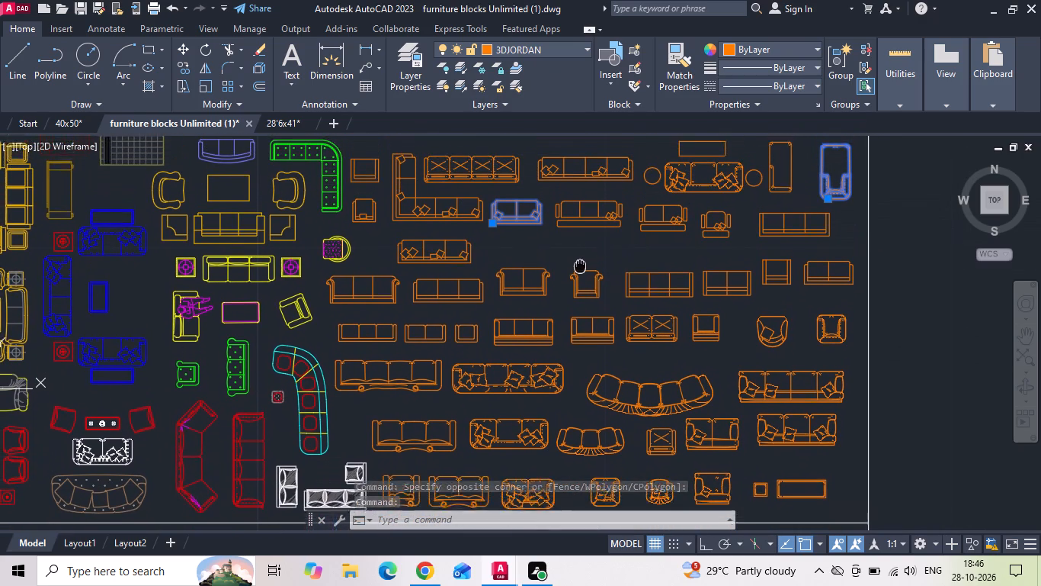
middle_drag(580, 269, 588, 349)
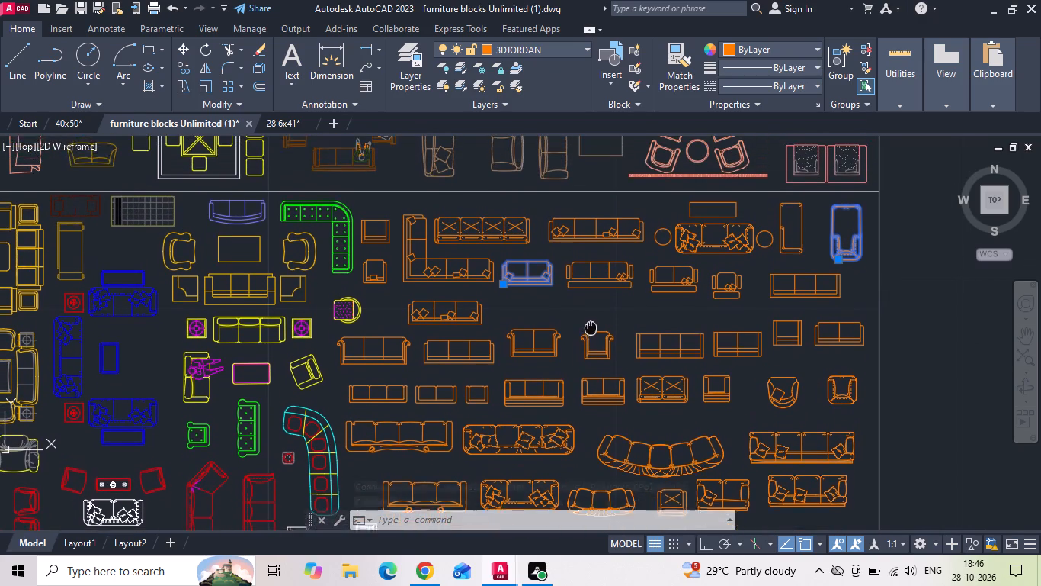
middle_drag(588, 349, 583, 441)
middle_drag(568, 308, 590, 386)
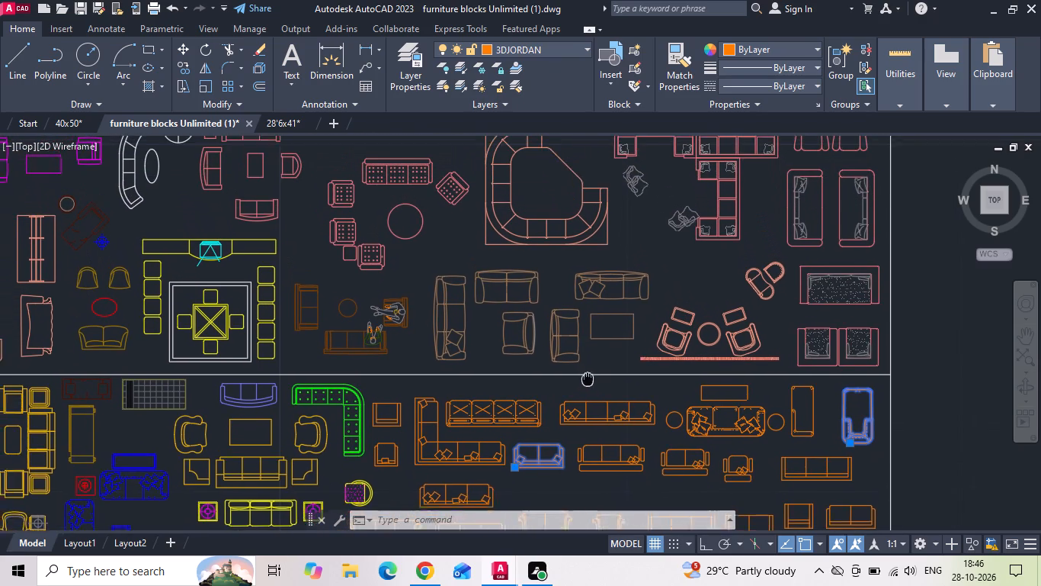
middle_drag(590, 386, 601, 420)
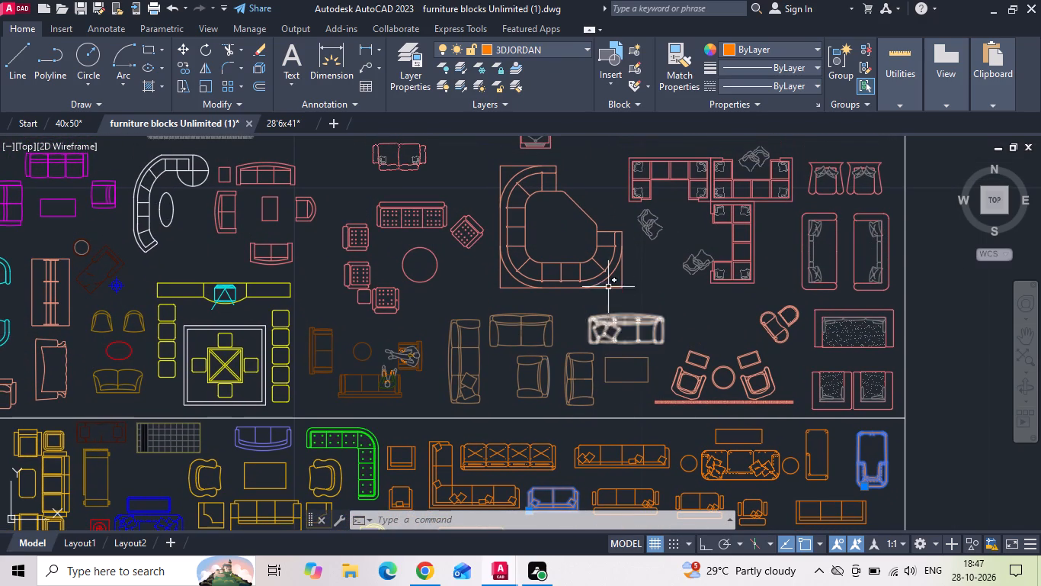
middle_drag(610, 293, 640, 363)
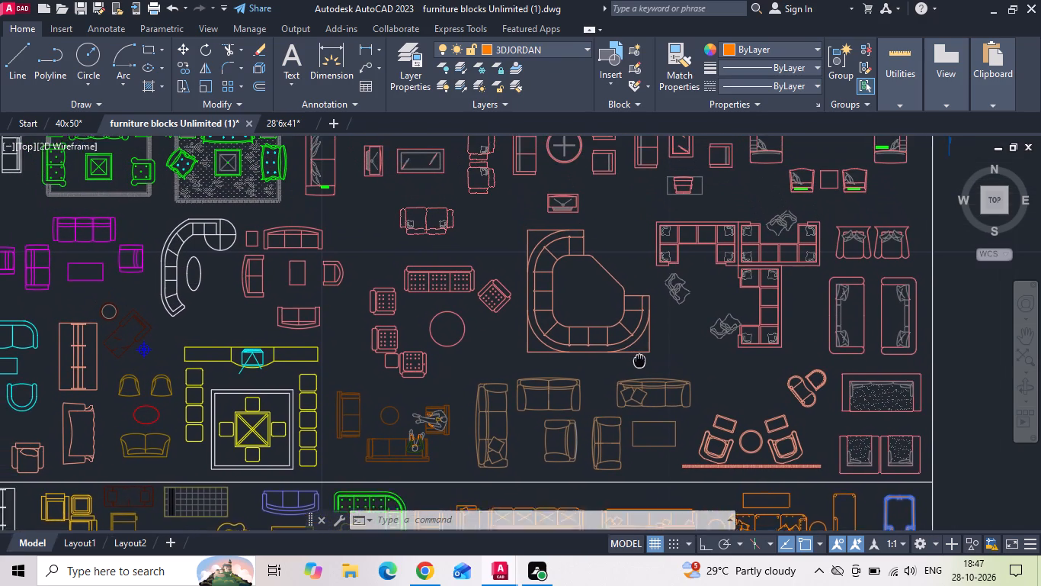
middle_drag(640, 363, 644, 373)
scroll(607, 393, down, 1)
middle_drag(183, 403, 256, 402)
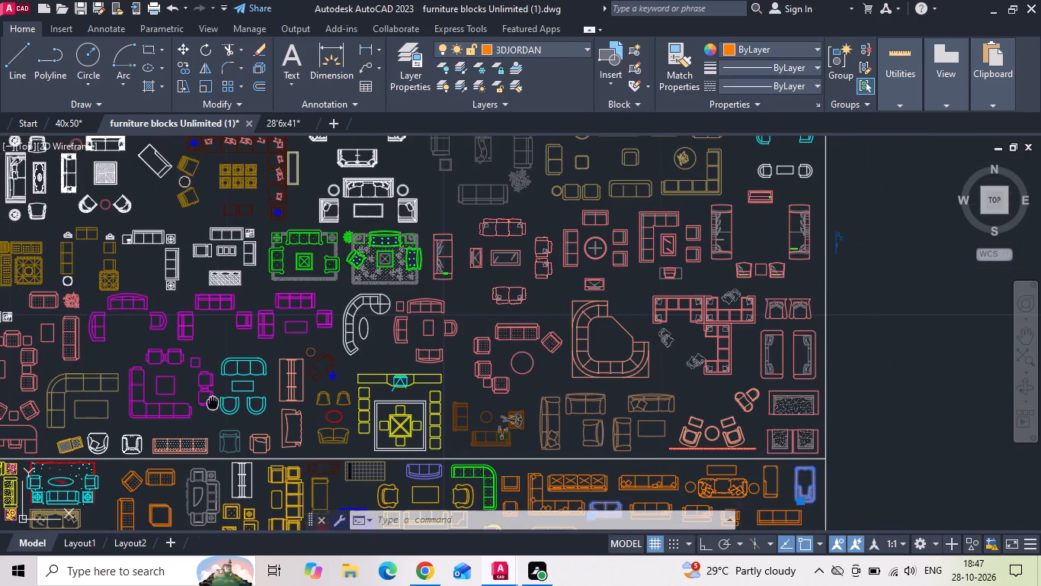
middle_drag(256, 402, 469, 408)
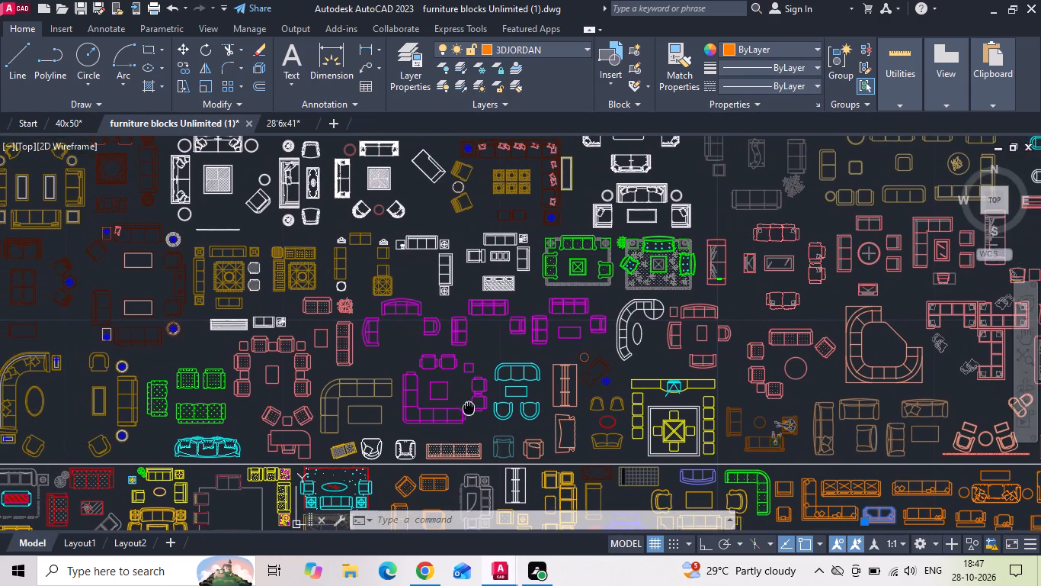
middle_drag(469, 408, 239, 408)
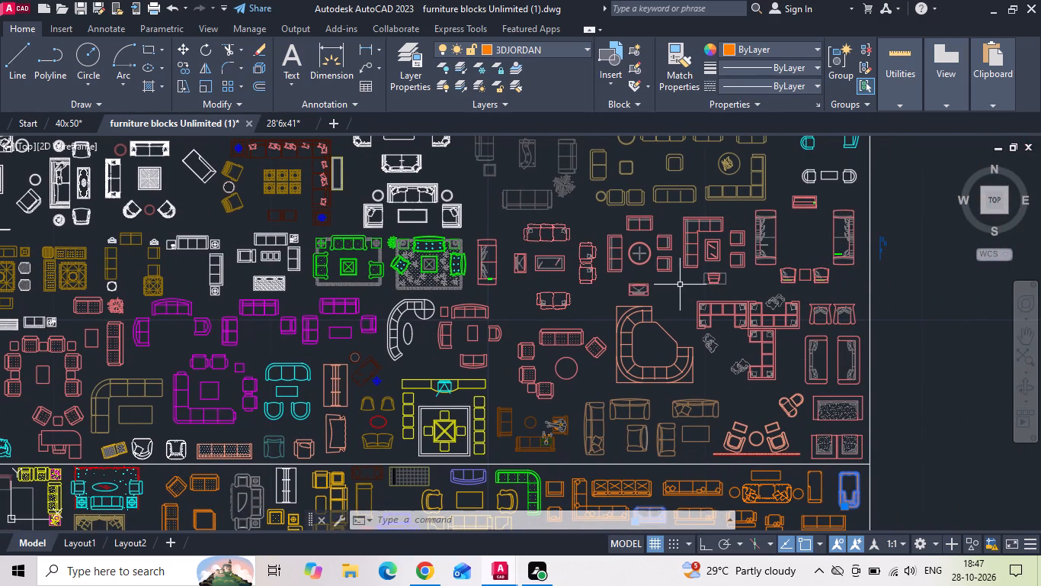
middle_drag(667, 301, 601, 450)
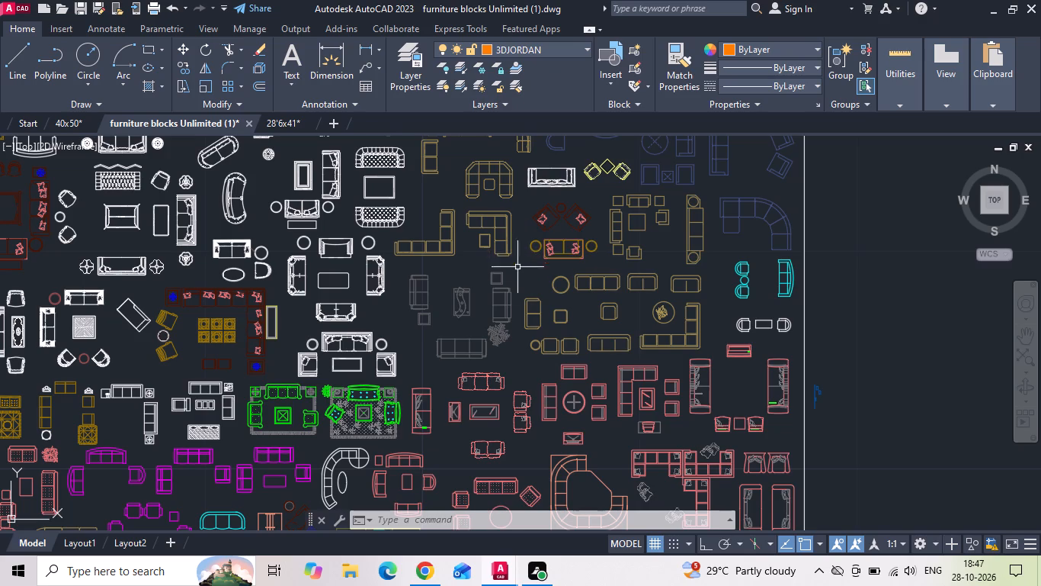
middle_drag(519, 281, 524, 391)
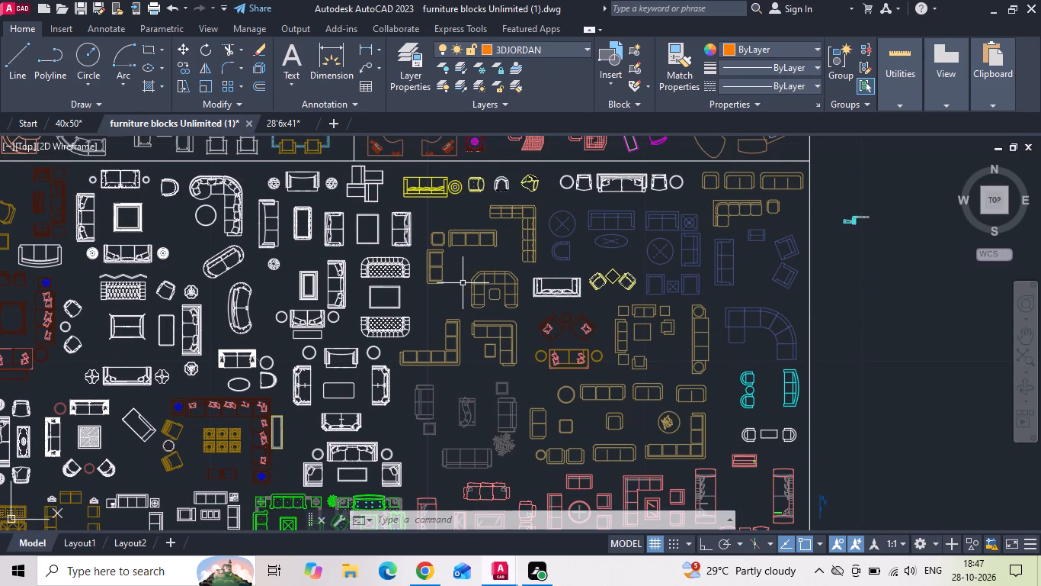
middle_drag(462, 283, 578, 326)
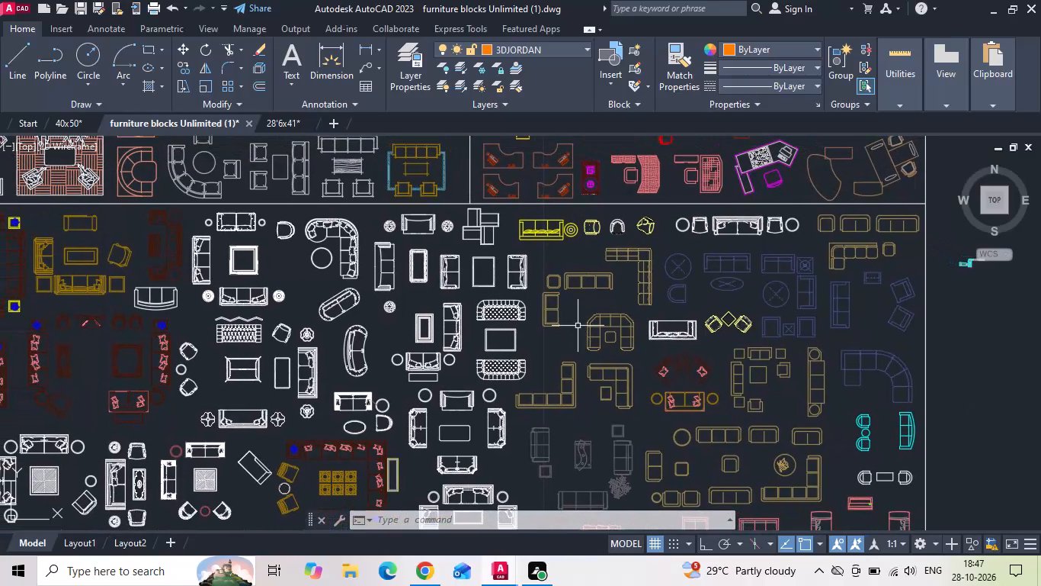
middle_drag(546, 298, 508, 414)
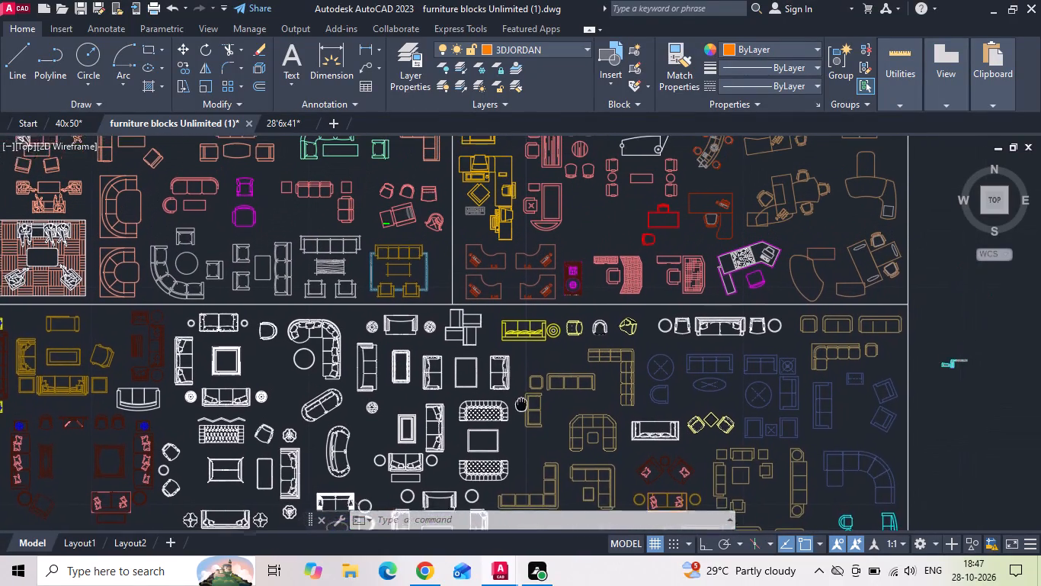
middle_drag(508, 414, 494, 422)
middle_drag(281, 347, 482, 373)
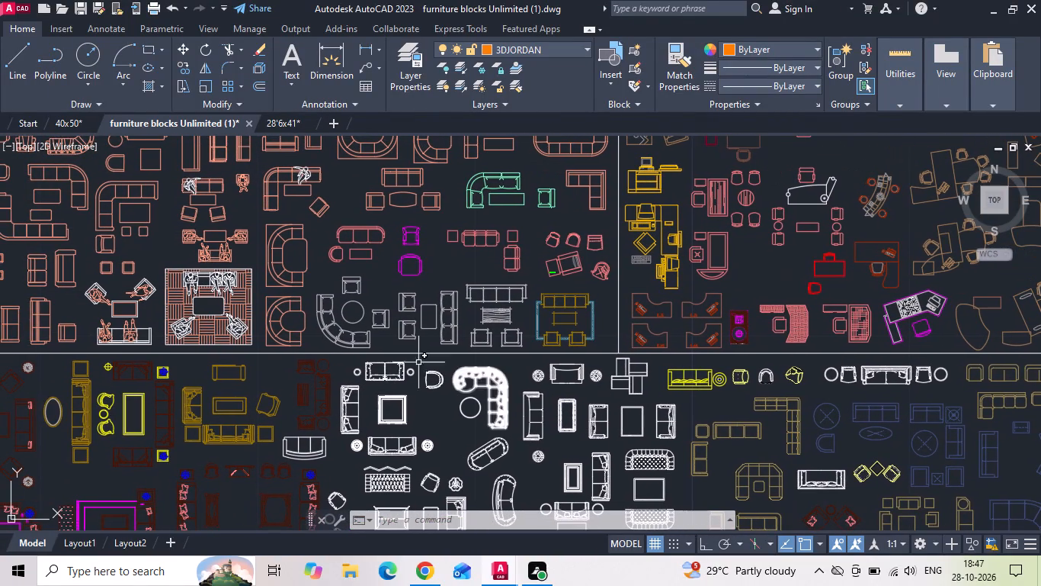
middle_drag(427, 246, 477, 414)
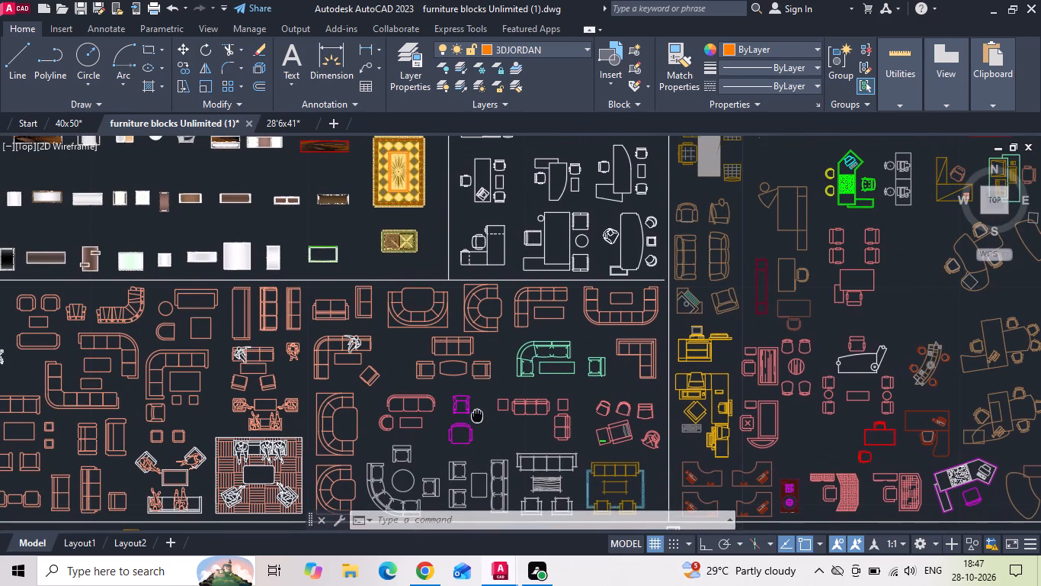
middle_drag(477, 414, 484, 416)
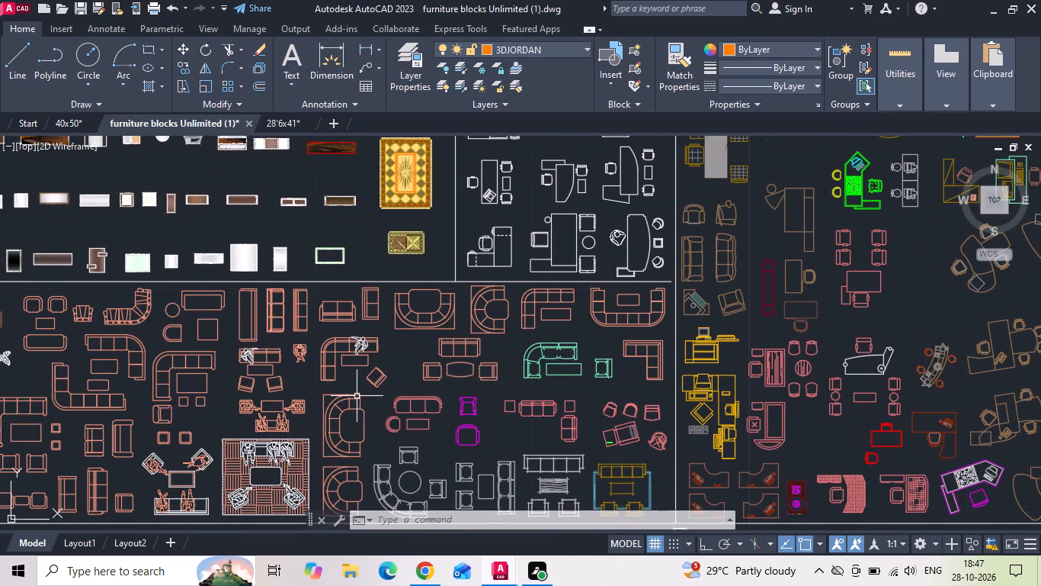
middle_drag(364, 394, 624, 308)
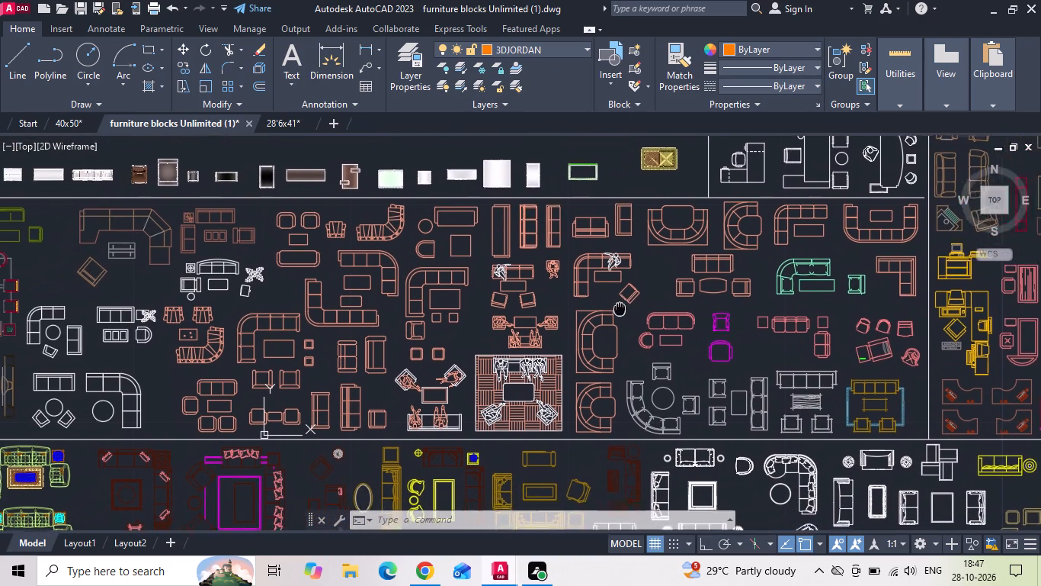
middle_drag(624, 308, 727, 292)
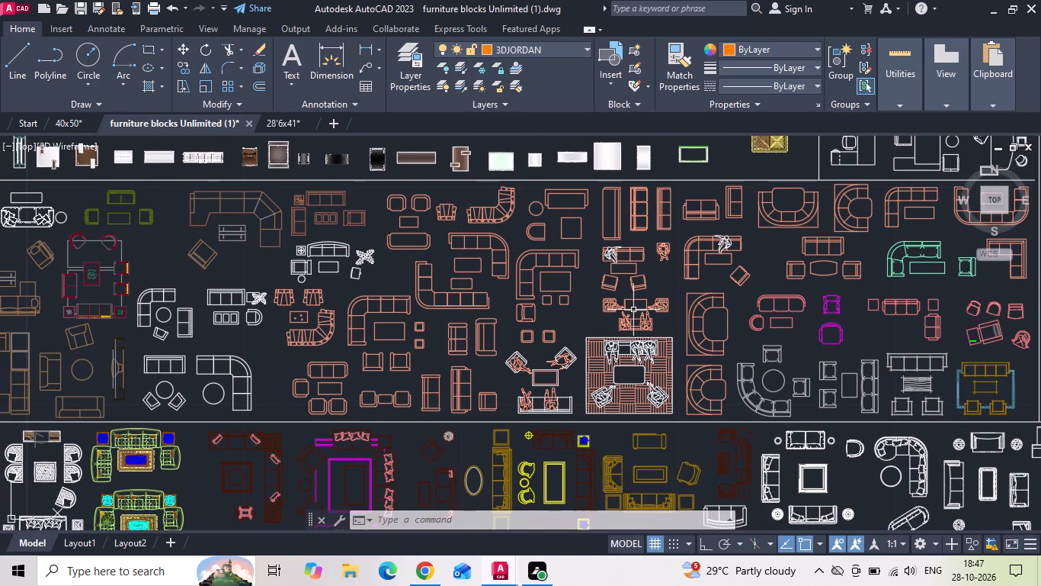
middle_drag(322, 352, 511, 330)
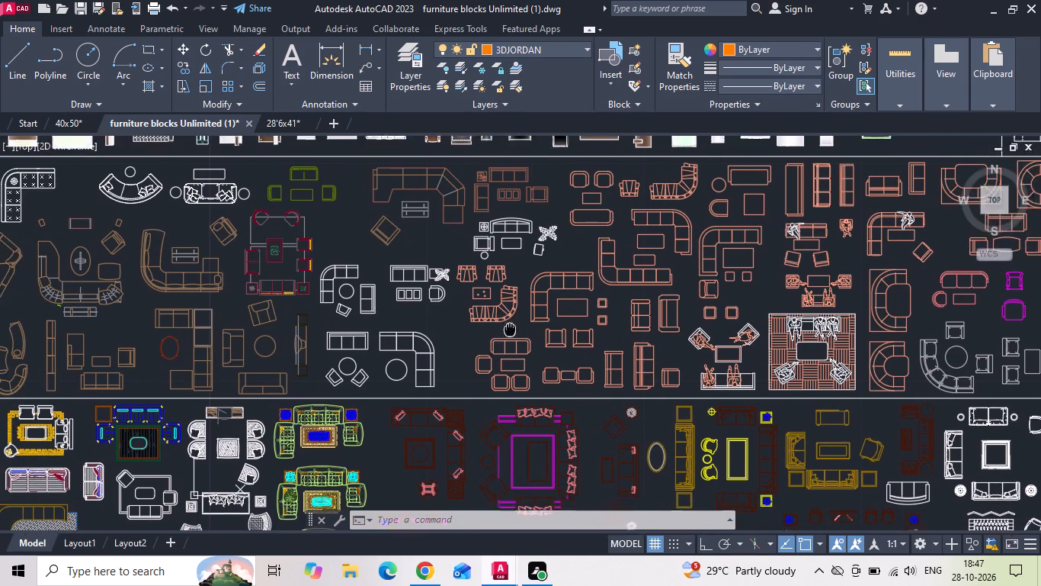
middle_drag(511, 330, 581, 329)
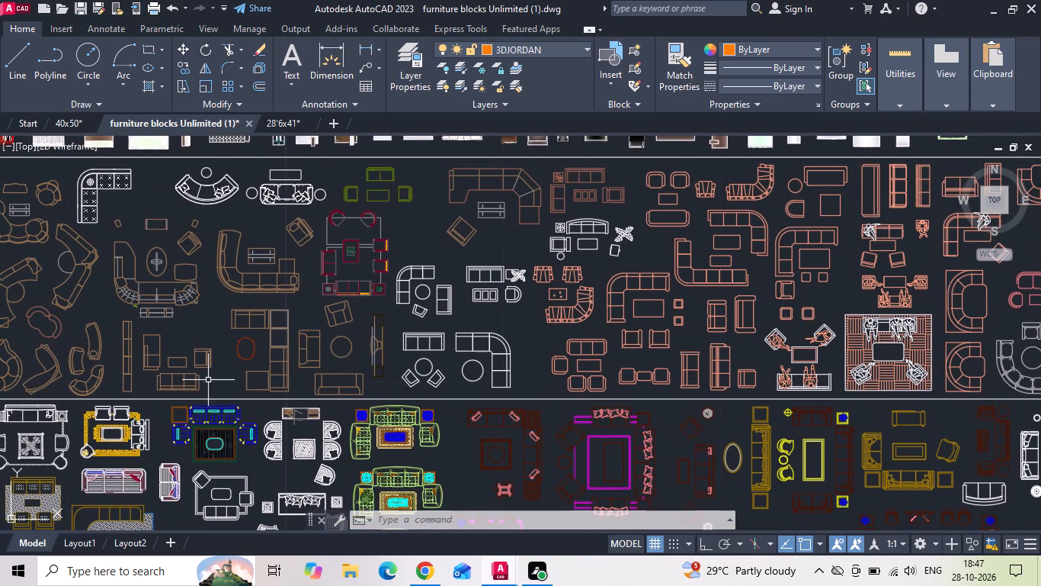
middle_drag(221, 374, 382, 256)
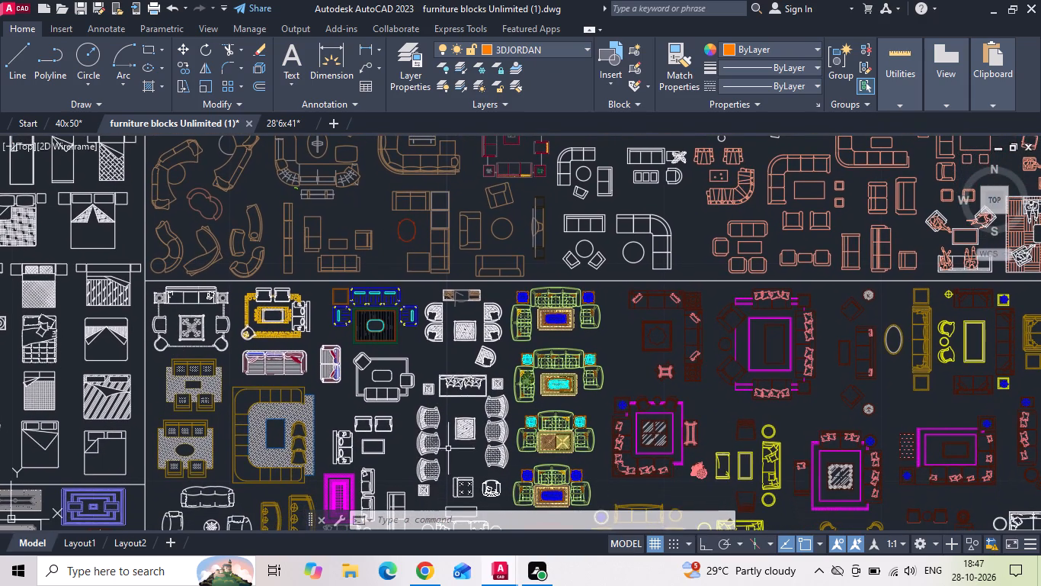
middle_drag(446, 448, 359, 290)
middle_drag(364, 444, 351, 400)
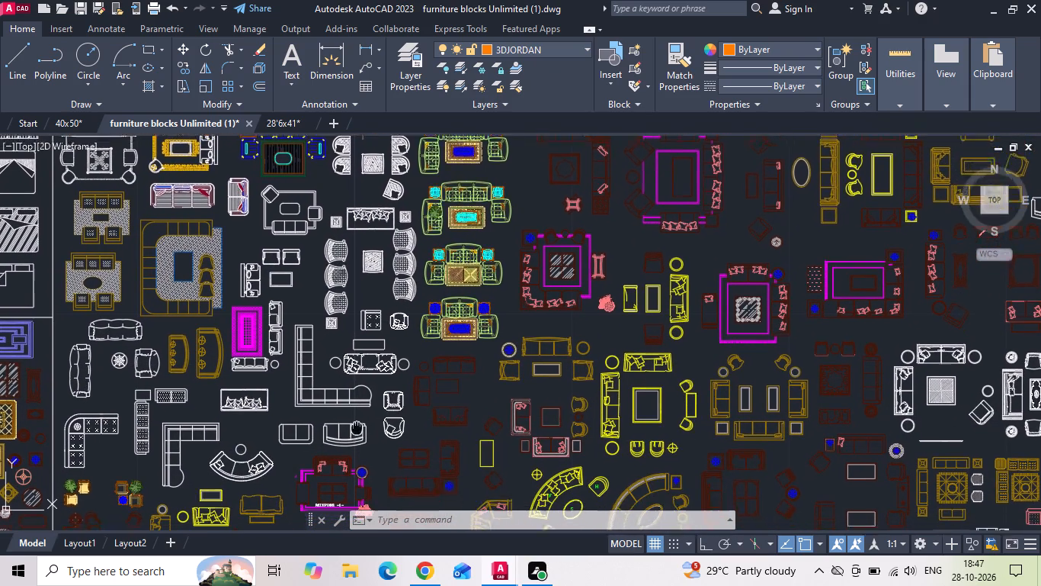
middle_drag(351, 400, 338, 311)
middle_drag(330, 459, 293, 325)
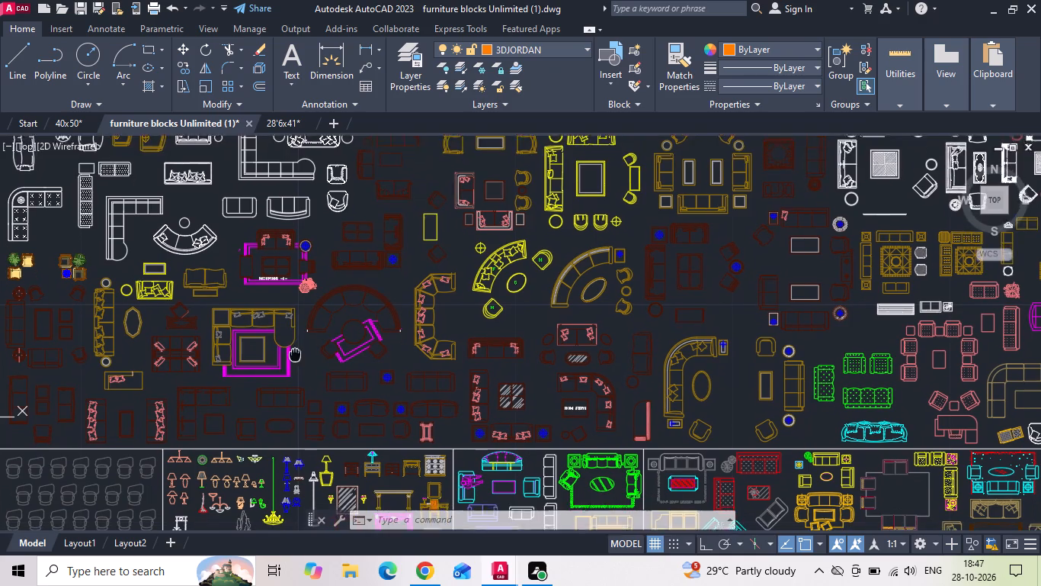
middle_drag(293, 325, 293, 316)
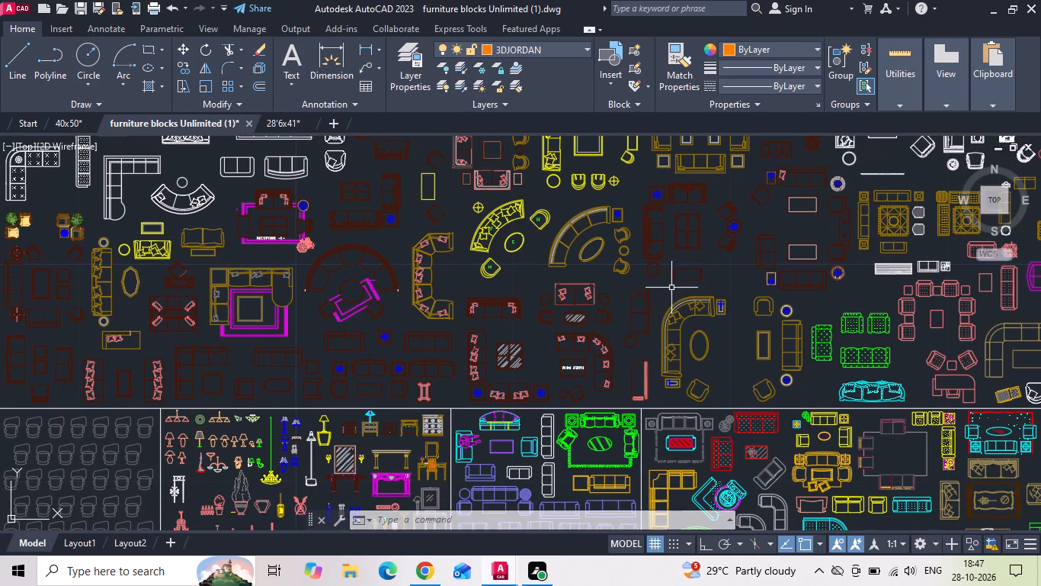
middle_drag(681, 281, 420, 345)
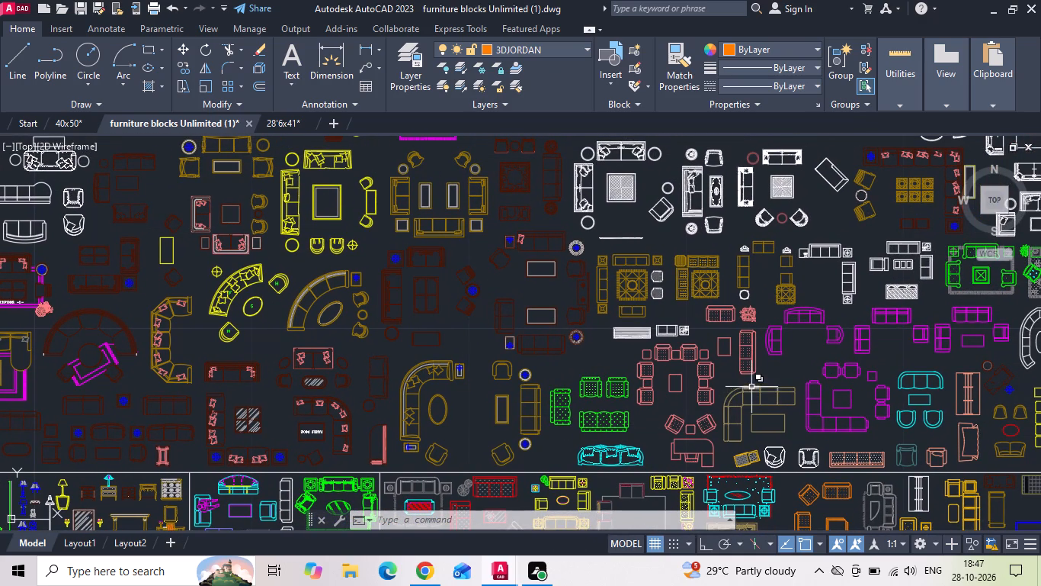
middle_drag(751, 384, 541, 423)
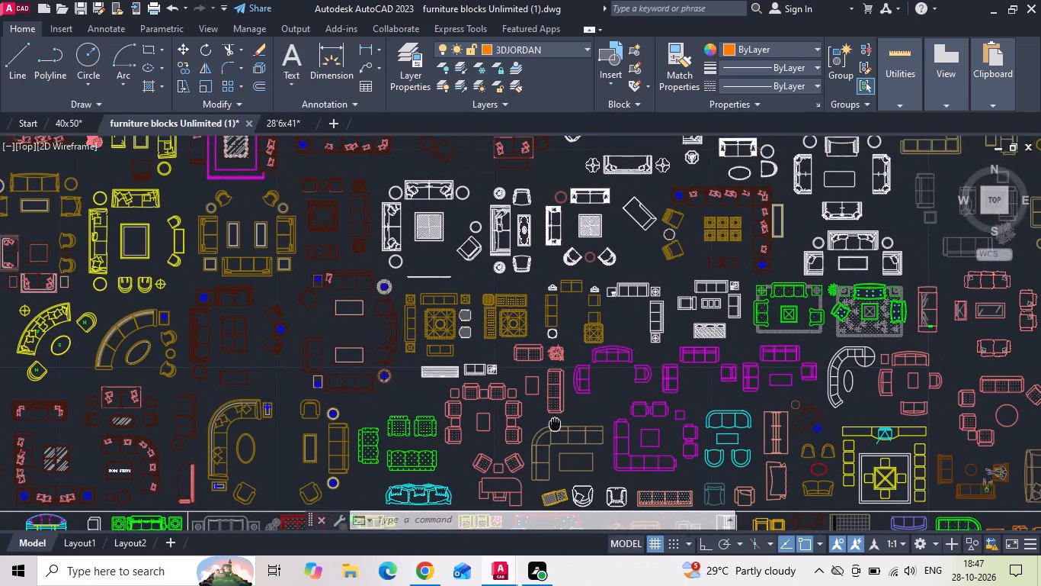
middle_drag(541, 423, 448, 409)
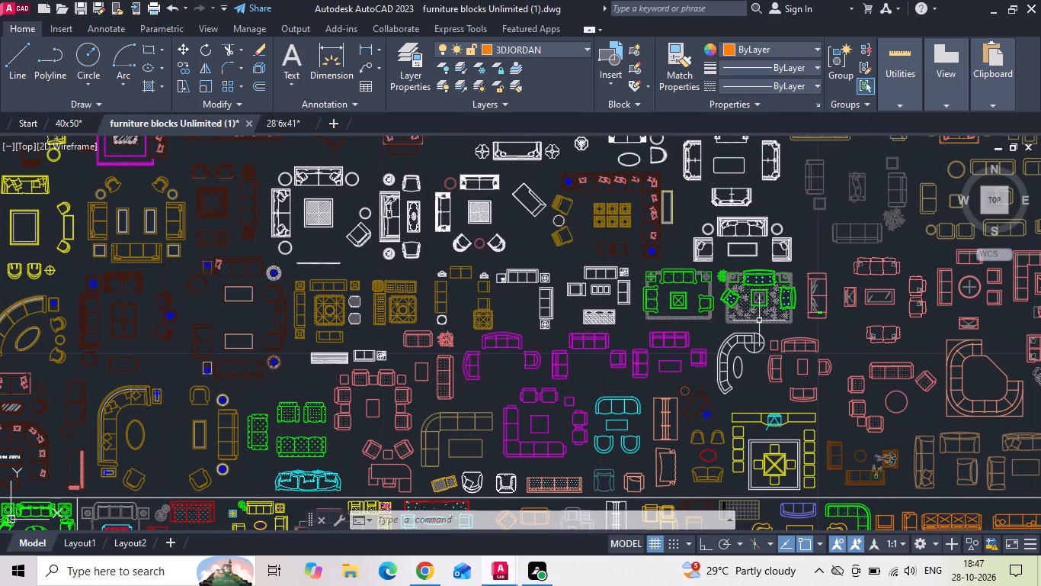
middle_drag(758, 327, 496, 408)
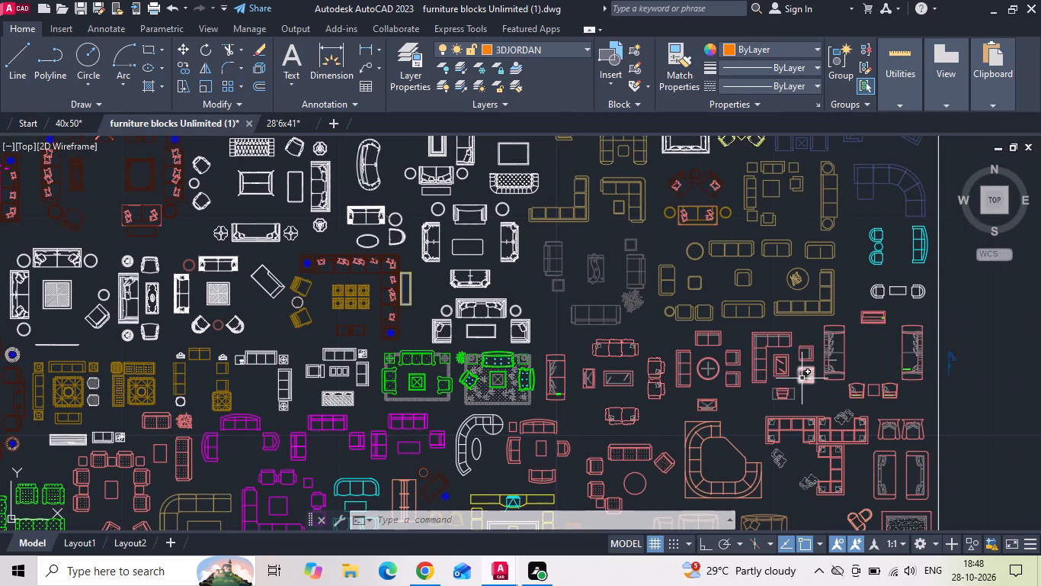
middle_drag(795, 387, 640, 461)
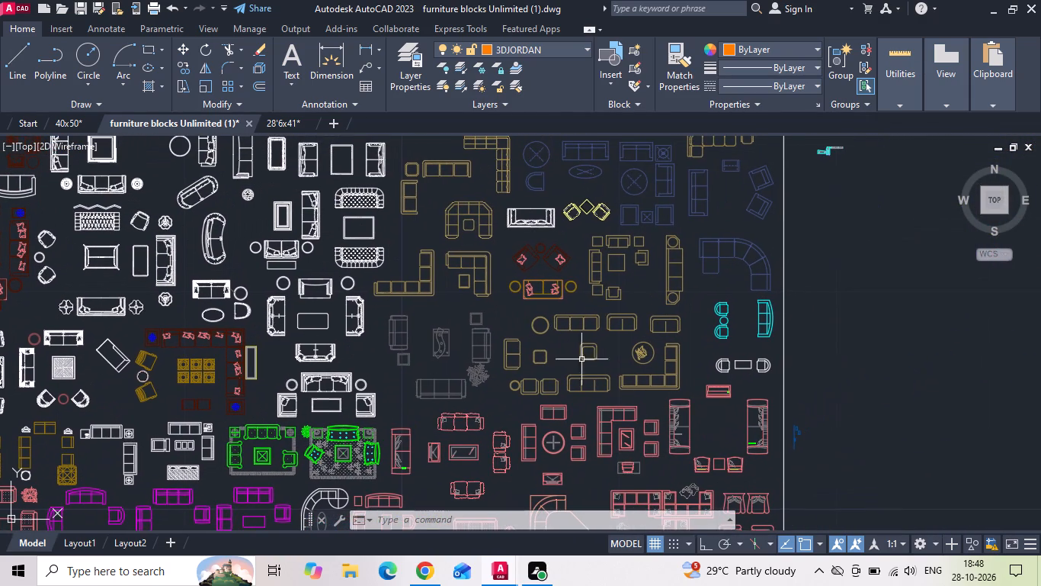
middle_drag(526, 319, 504, 412)
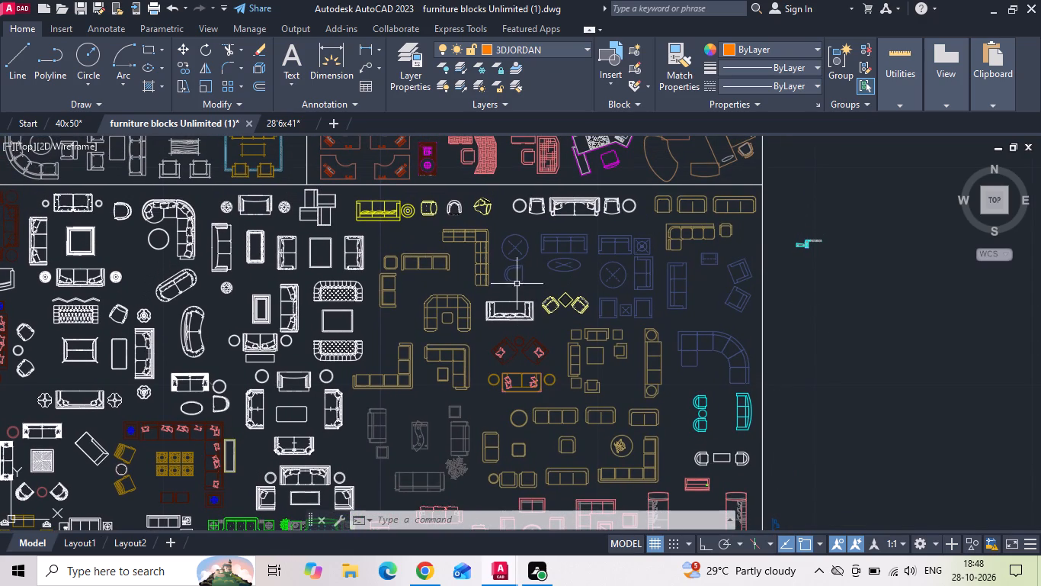
scroll(517, 282, down, 3)
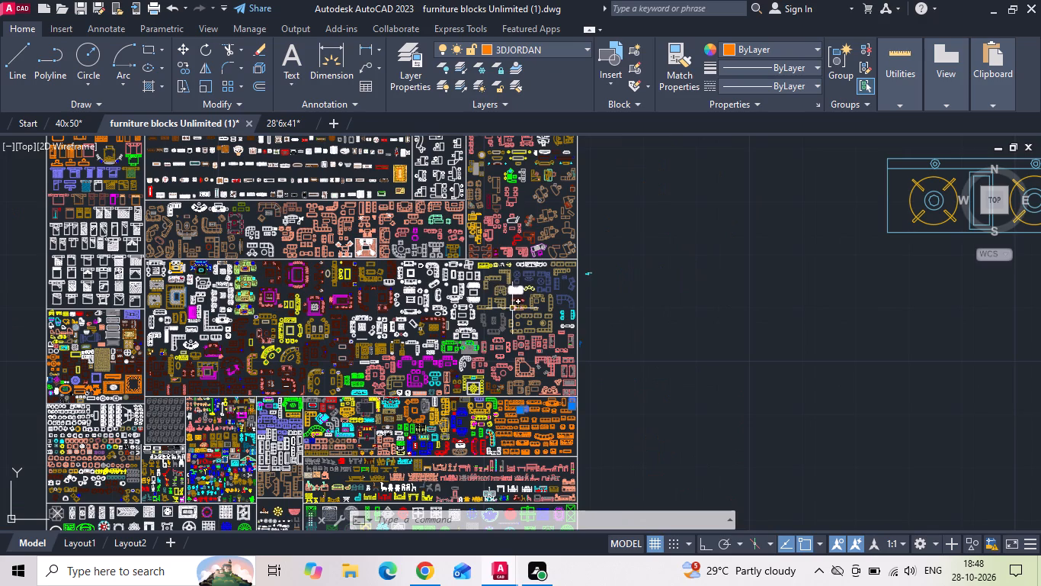
scroll(514, 427, up, 4)
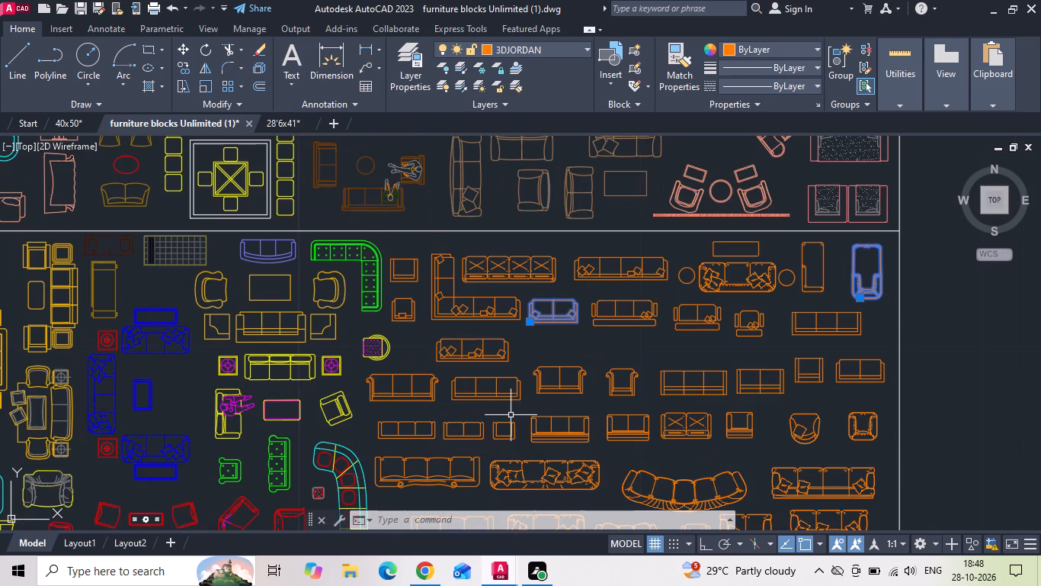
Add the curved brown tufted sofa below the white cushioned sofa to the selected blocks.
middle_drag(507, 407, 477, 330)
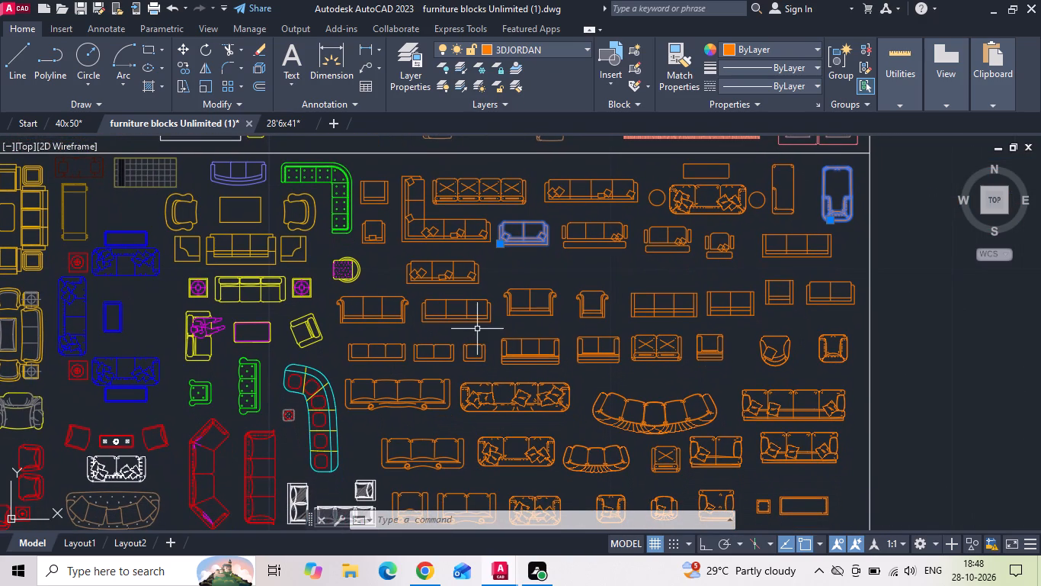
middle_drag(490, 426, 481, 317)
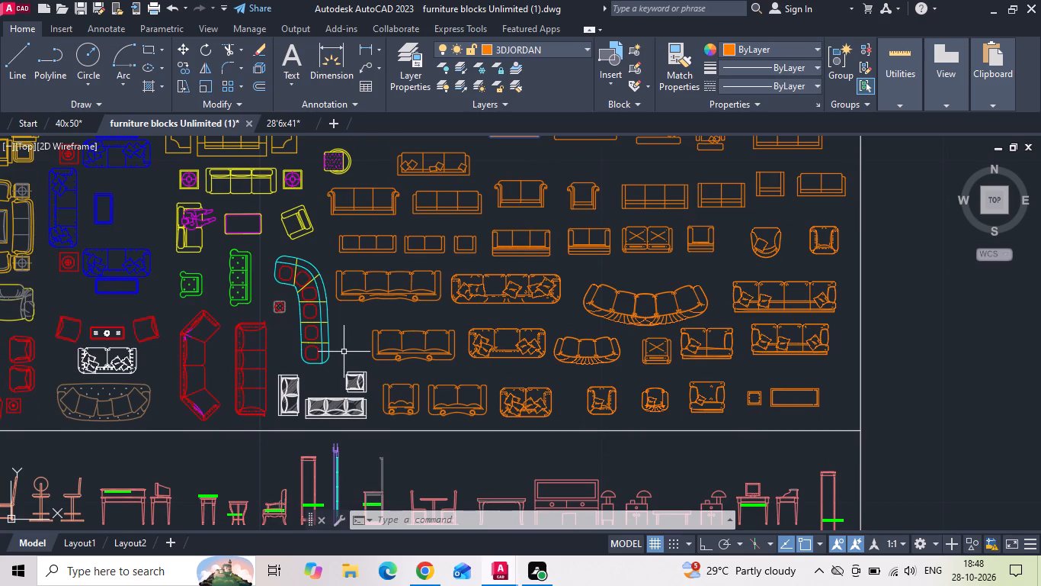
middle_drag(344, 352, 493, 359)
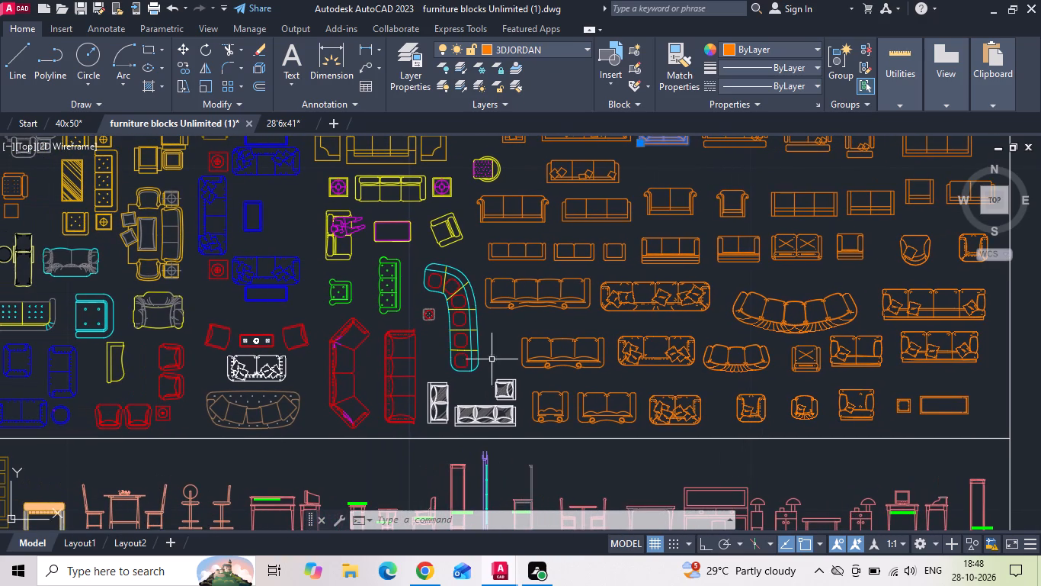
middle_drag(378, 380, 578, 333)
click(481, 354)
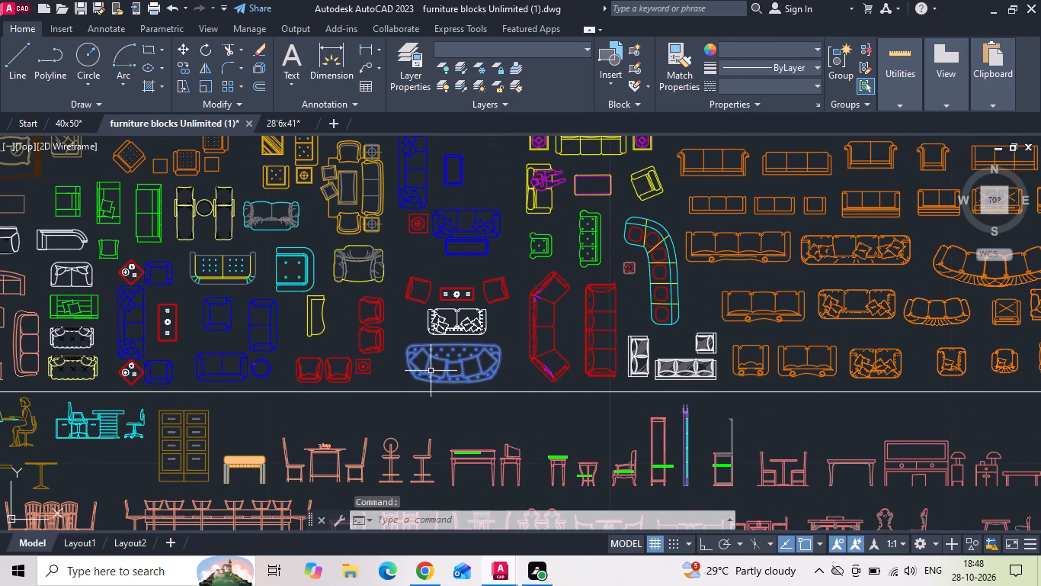
Look through the remaining sofa, lounge-set and neighbouring sections of the furniture blocks drawing for further seating.
middle_drag(294, 382, 447, 396)
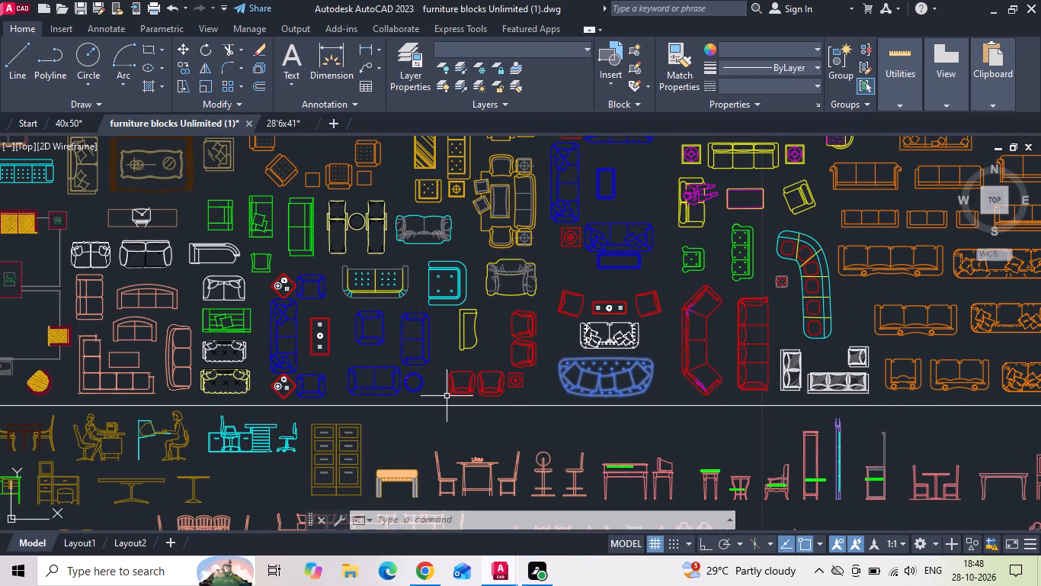
middle_drag(344, 365, 388, 391)
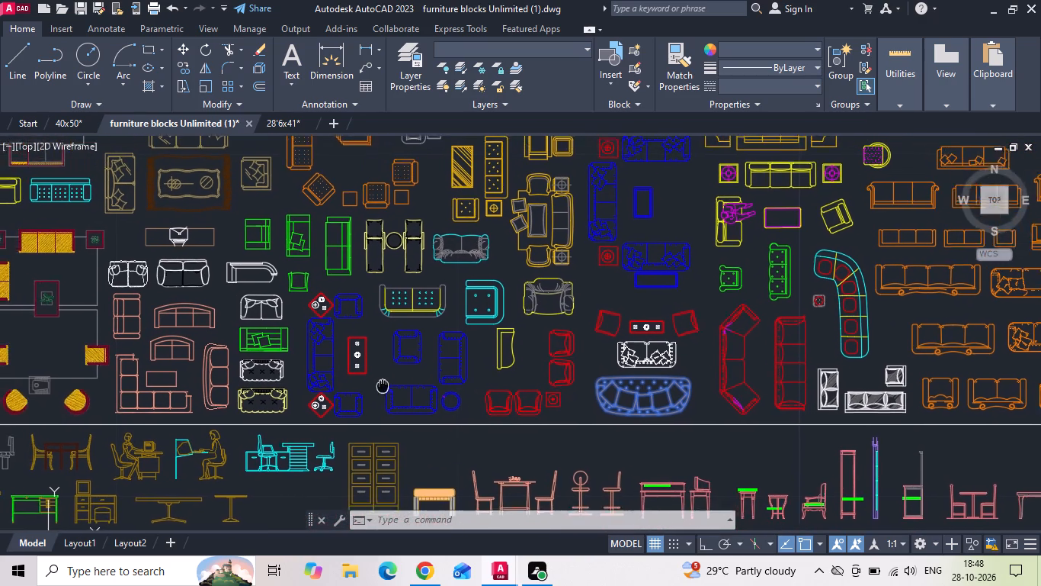
middle_drag(388, 391, 418, 428)
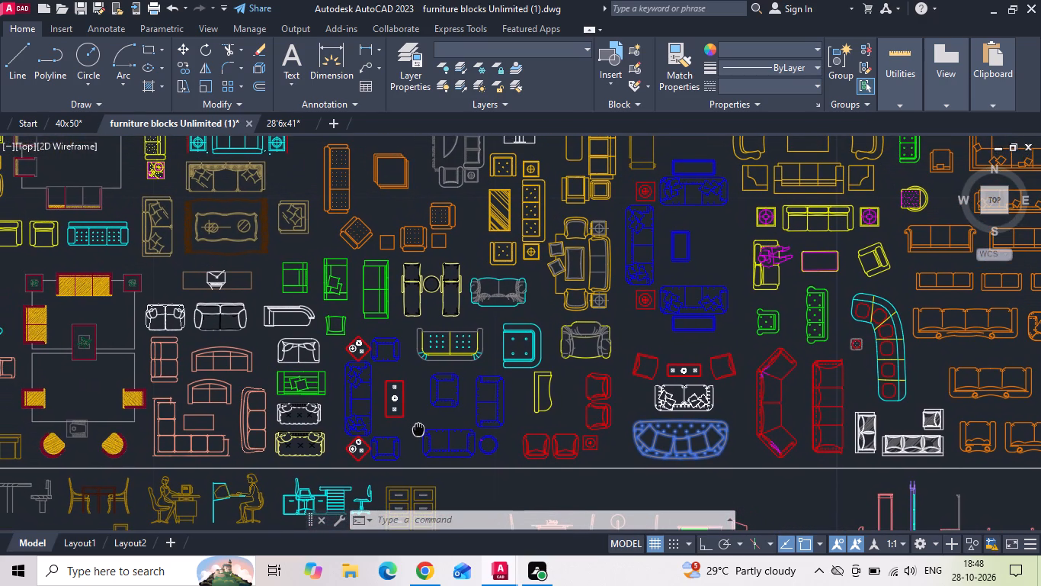
middle_drag(418, 428, 490, 443)
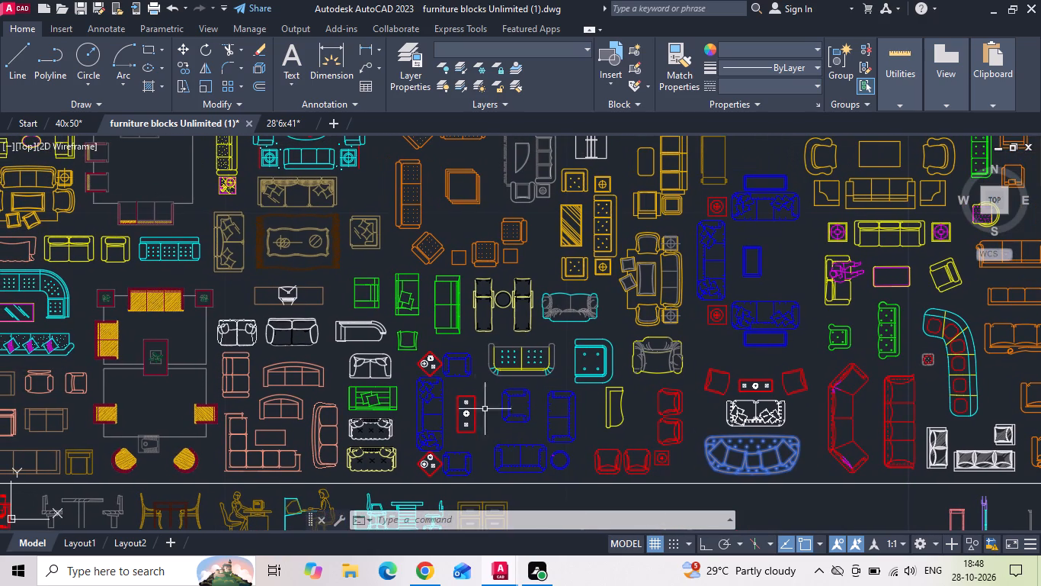
middle_drag(328, 372, 511, 377)
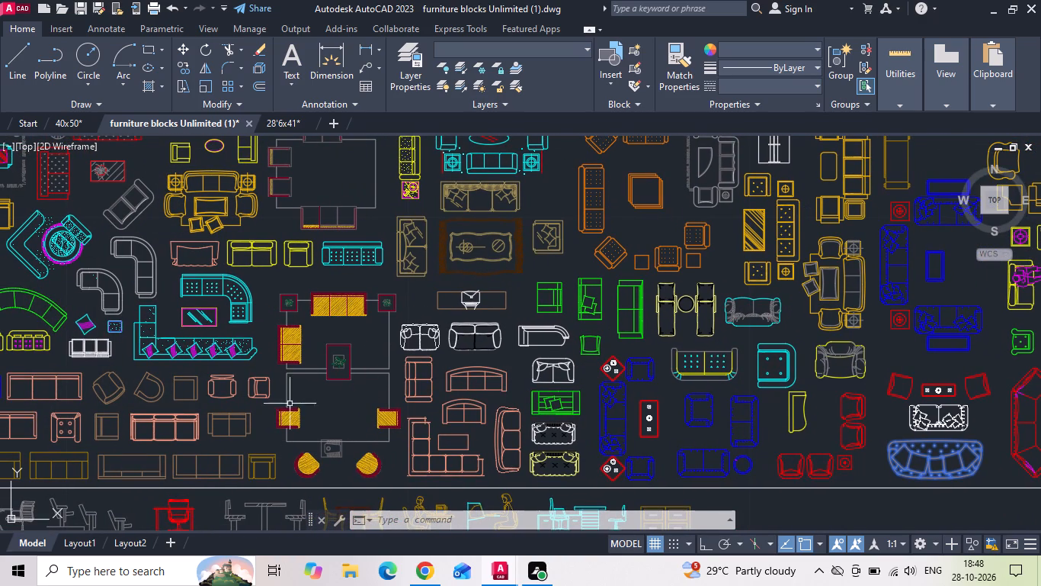
middle_drag(175, 407, 343, 407)
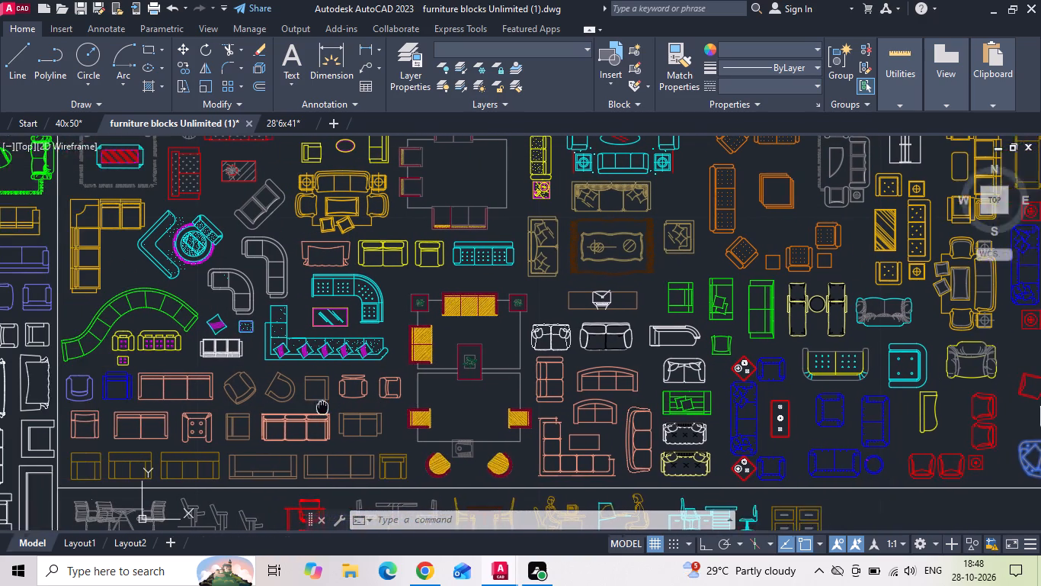
middle_drag(343, 407, 364, 407)
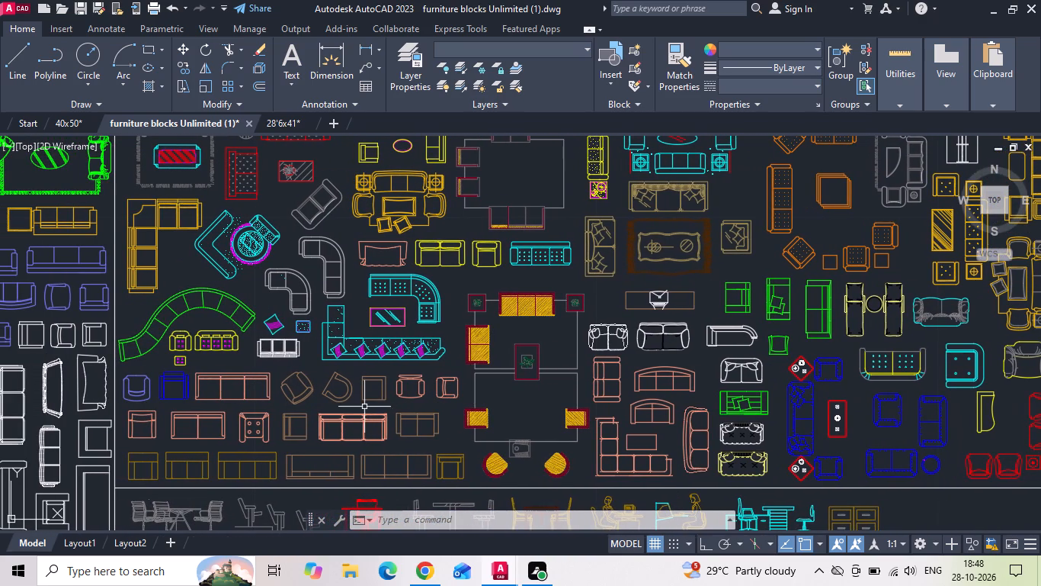
middle_drag(319, 322, 329, 404)
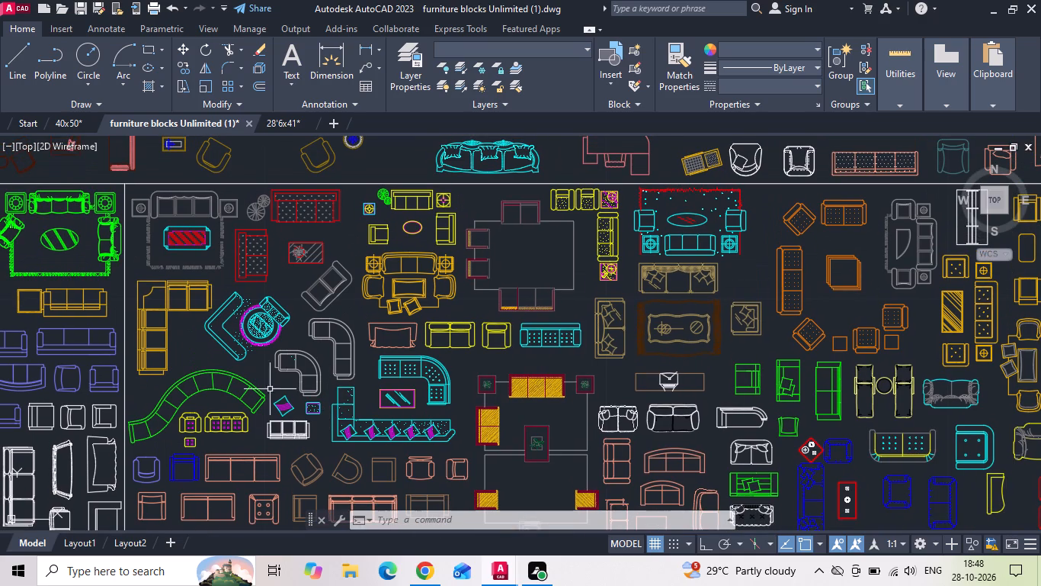
middle_drag(219, 400, 440, 372)
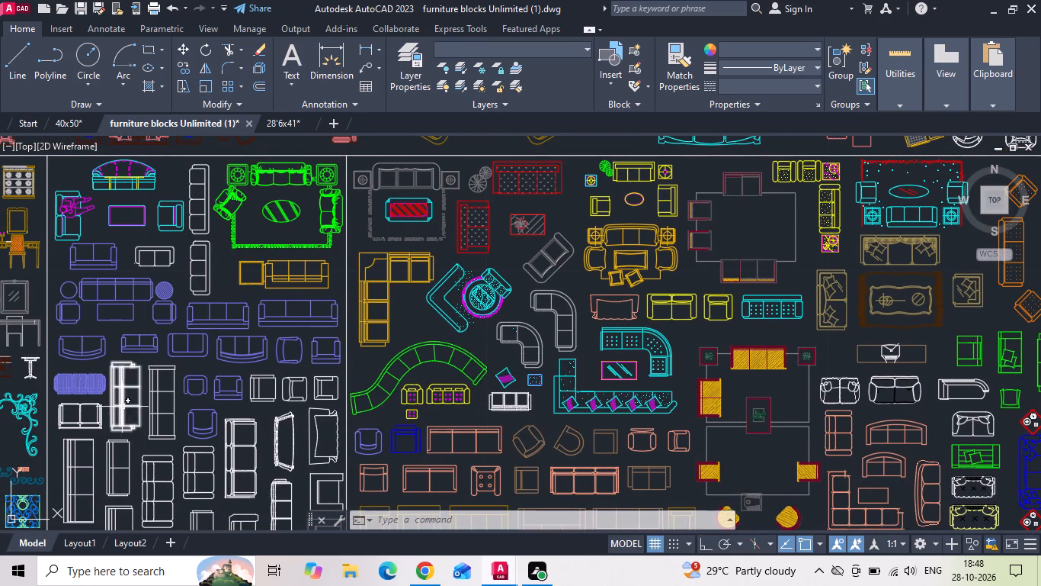
middle_drag(120, 450, 241, 340)
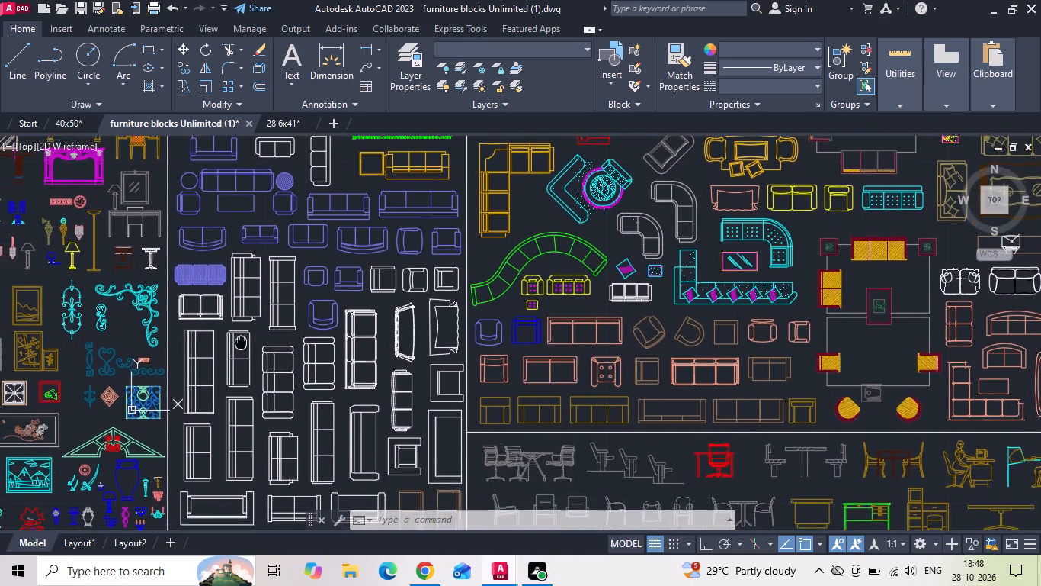
middle_drag(241, 340, 284, 282)
scroll(286, 281, down, 1)
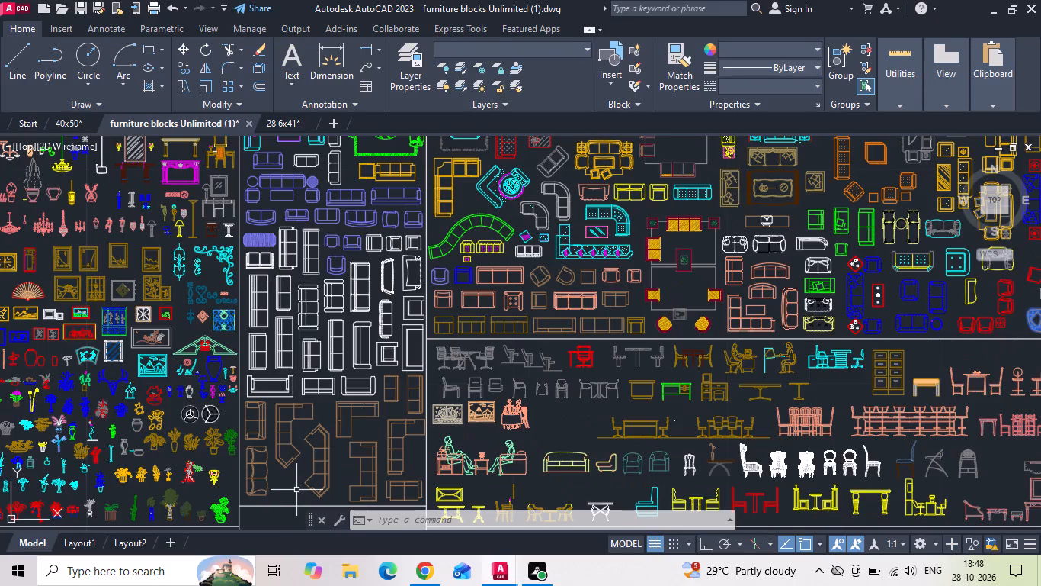
Copy the three selected seating blocks and paste them into the 40x50 drawing near the LIVING label.
key(ctrl+c)
click(69, 122)
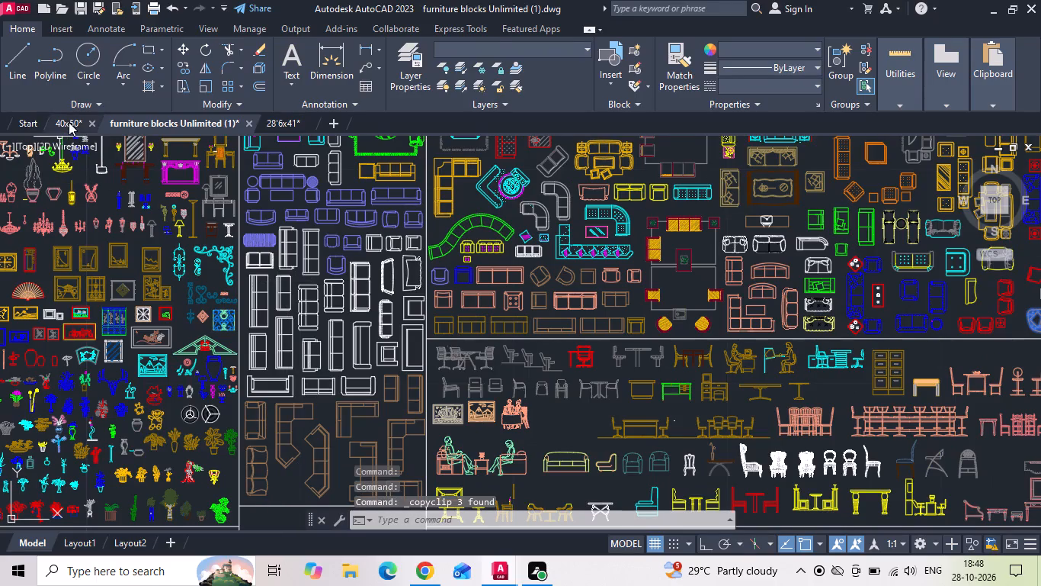
key(ctrl+v)
scroll(154, 333, down, 1)
scroll(208, 296, up, 2)
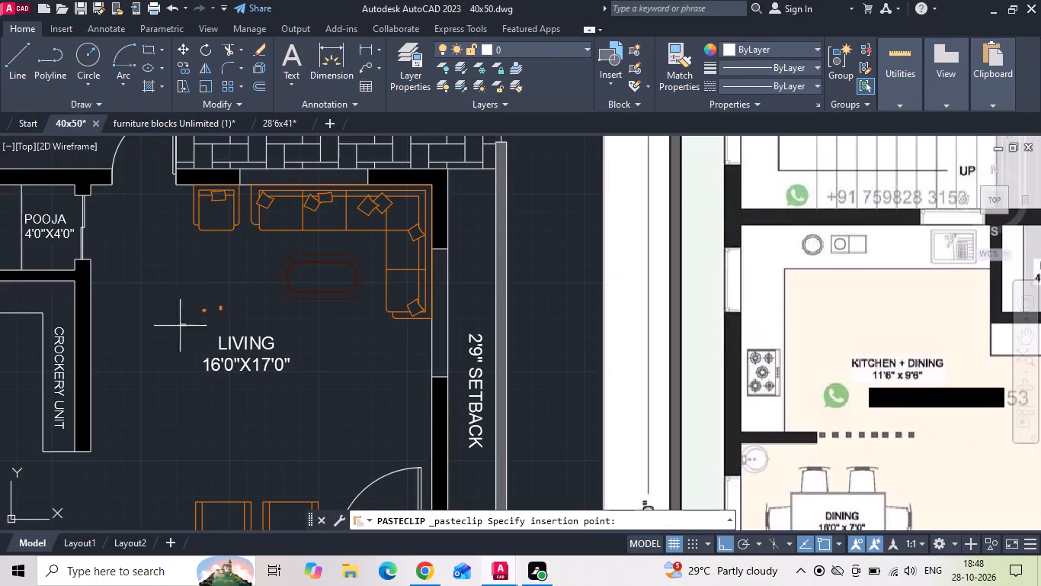
click(167, 407)
Move the tiny pasted two-seat sofa and lounge chair together, with Ortho off, so the sofa sits beside the curved sofa.
scroll(168, 416, up, 2)
drag(291, 339, 241, 362)
click(194, 375)
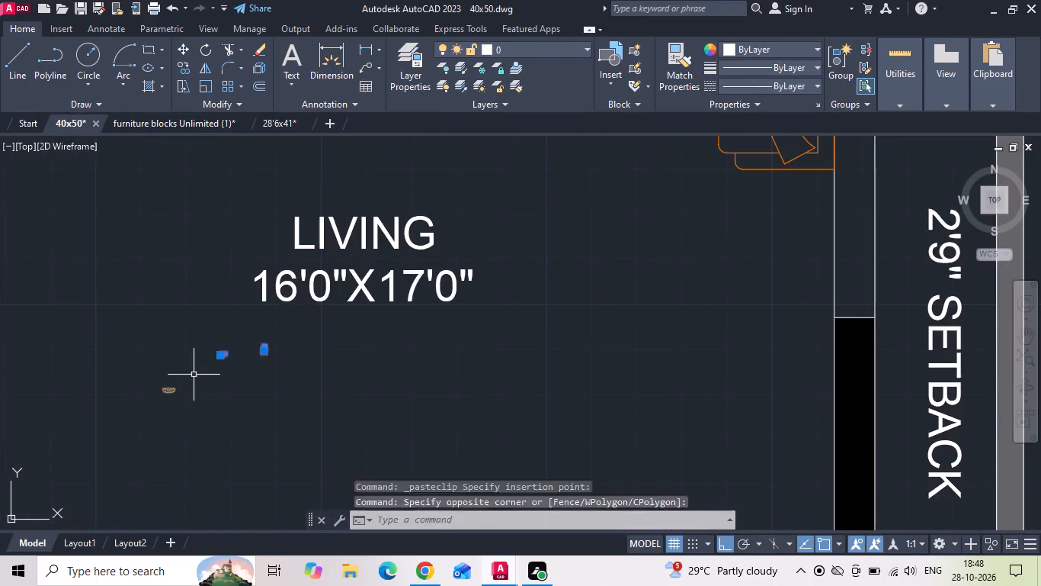
right_click(194, 374)
click(245, 112)
drag(238, 364, 220, 391)
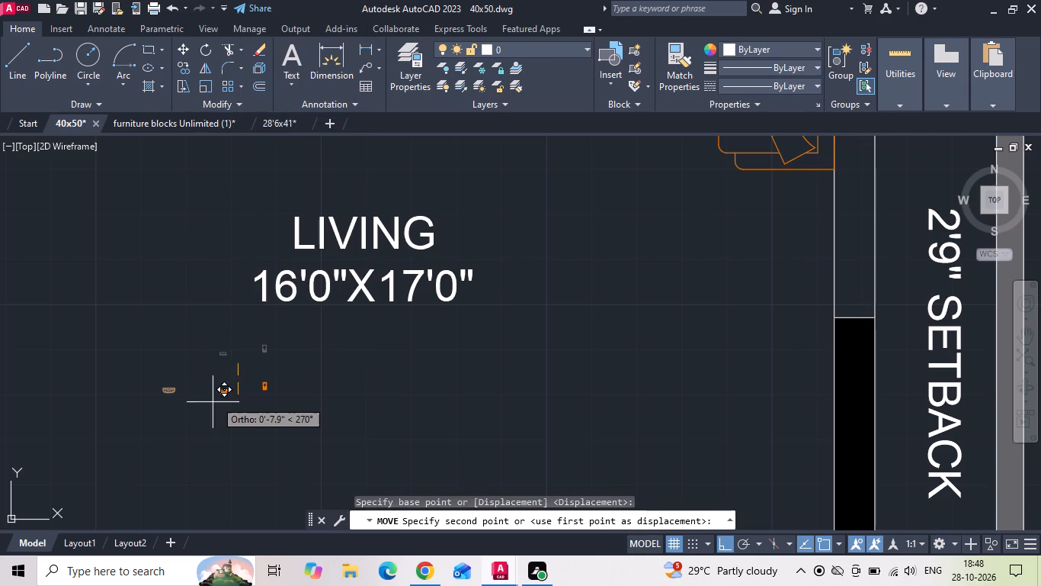
scroll(184, 407, up, 1)
key(F8)
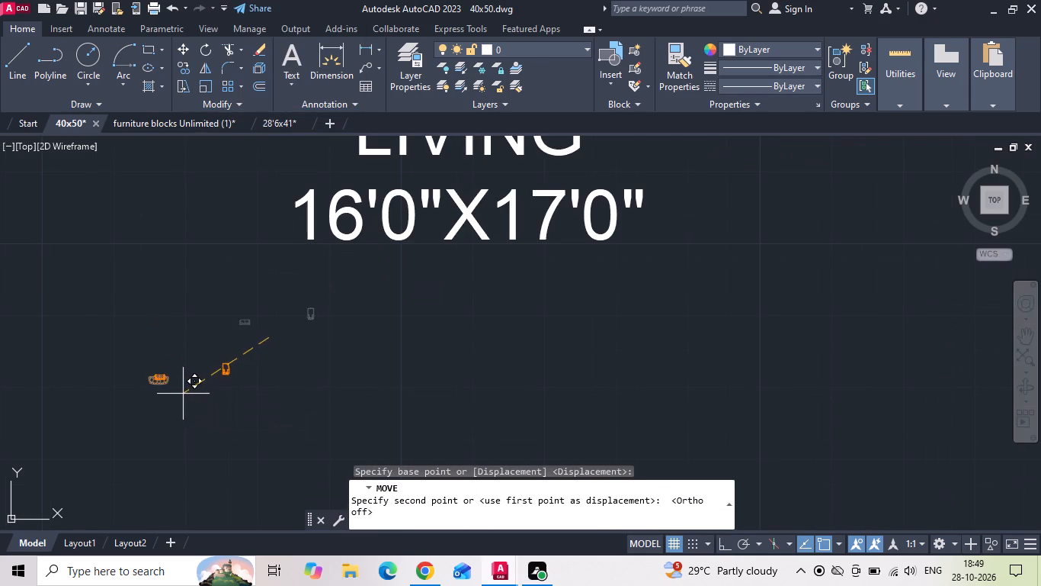
click(200, 400)
Move the tiny lounge chair next to the two-seat sofa so the three pasted blocks are grouped closely.
click(228, 394)
click(261, 332)
right_click(261, 332)
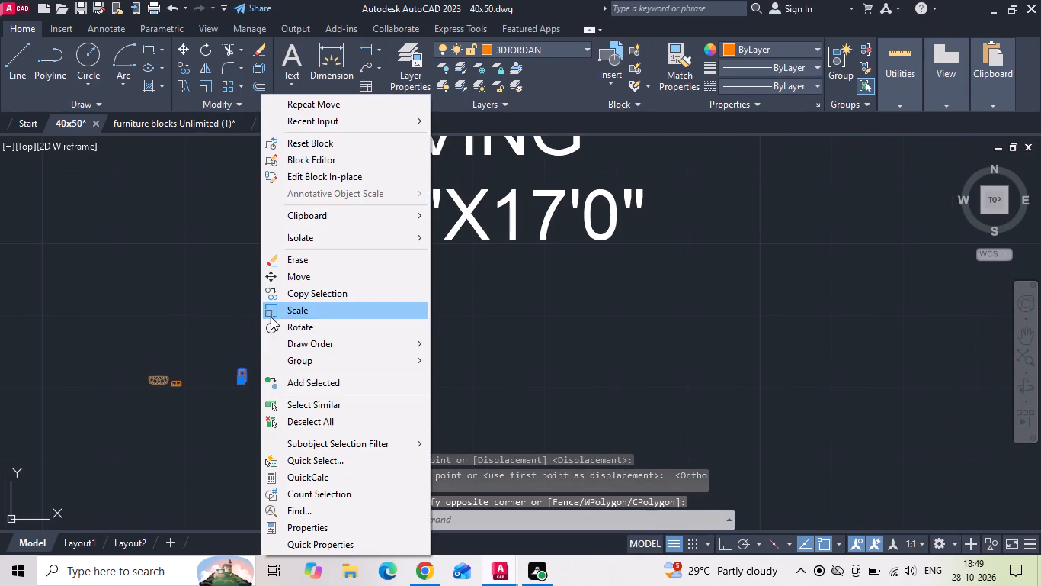
click(287, 282)
drag(260, 387, 243, 391)
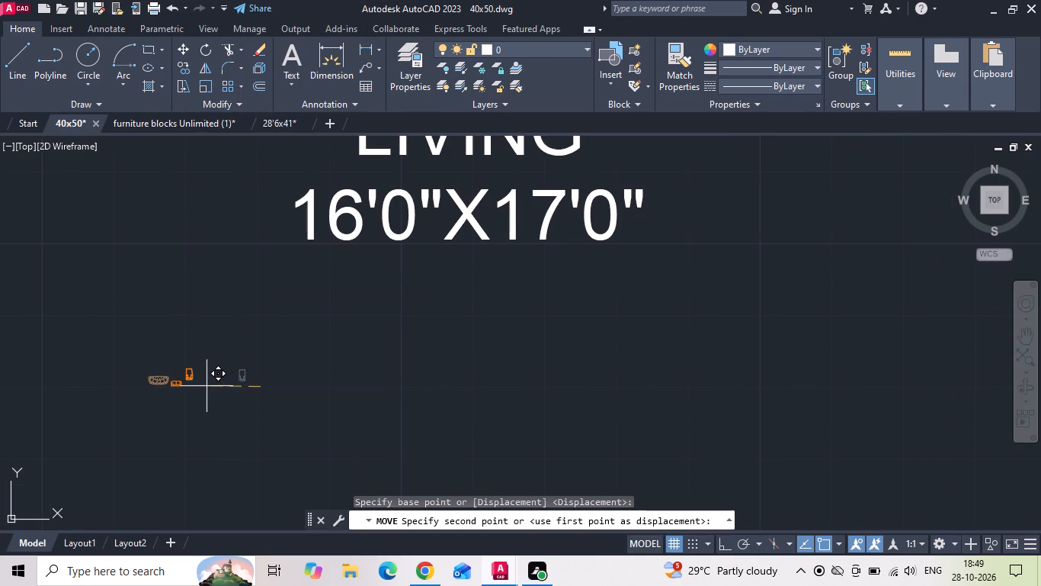
click(207, 384)
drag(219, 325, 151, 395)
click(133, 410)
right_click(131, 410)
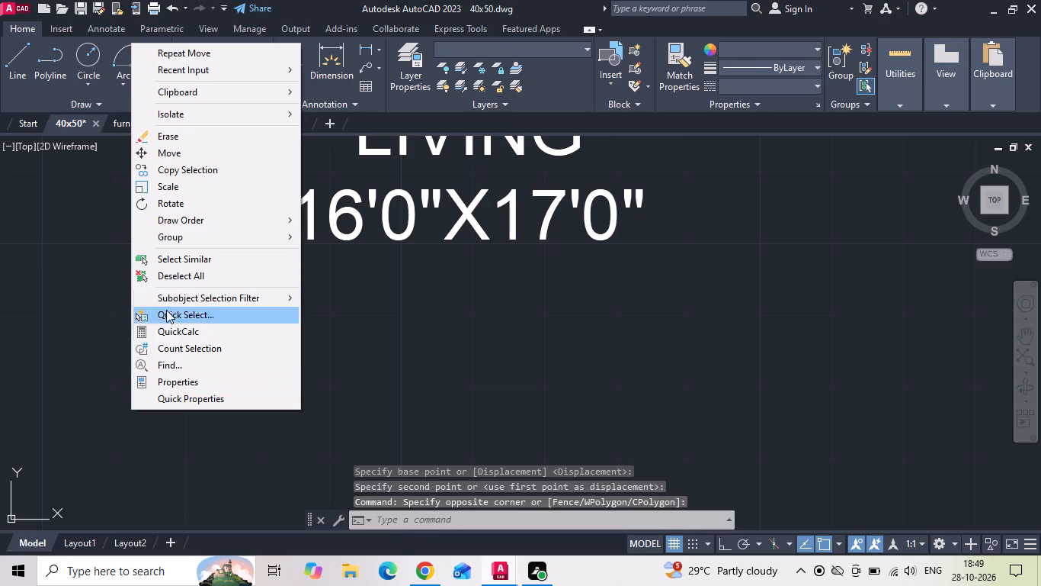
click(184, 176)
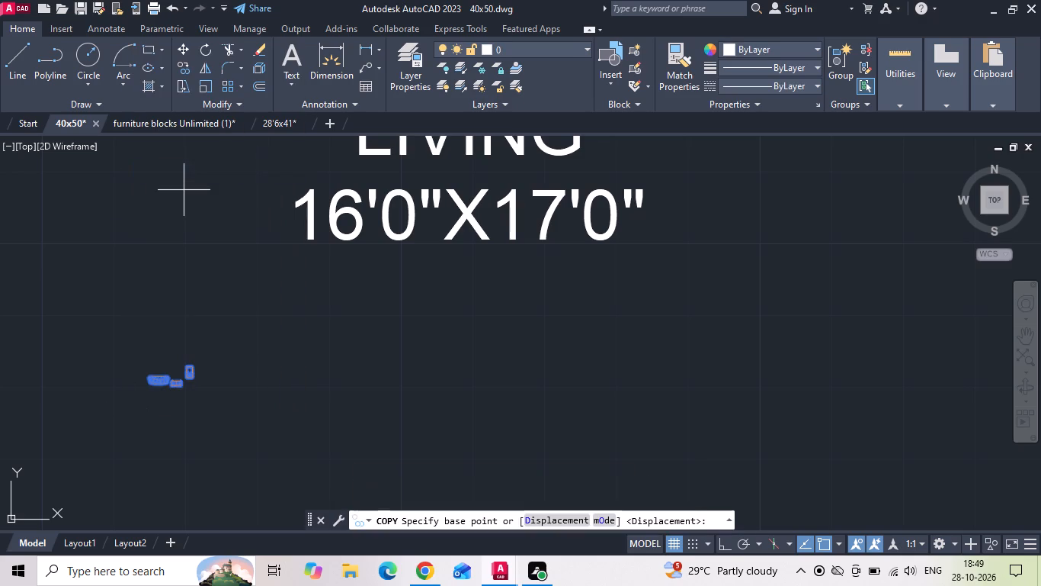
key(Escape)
Scale the three pasted seating blocks by a factor of 39.3701 from a base point on the curved sofa.
drag(216, 332, 168, 413)
click(101, 462)
right_drag(99, 452, 96, 444)
click(139, 225)
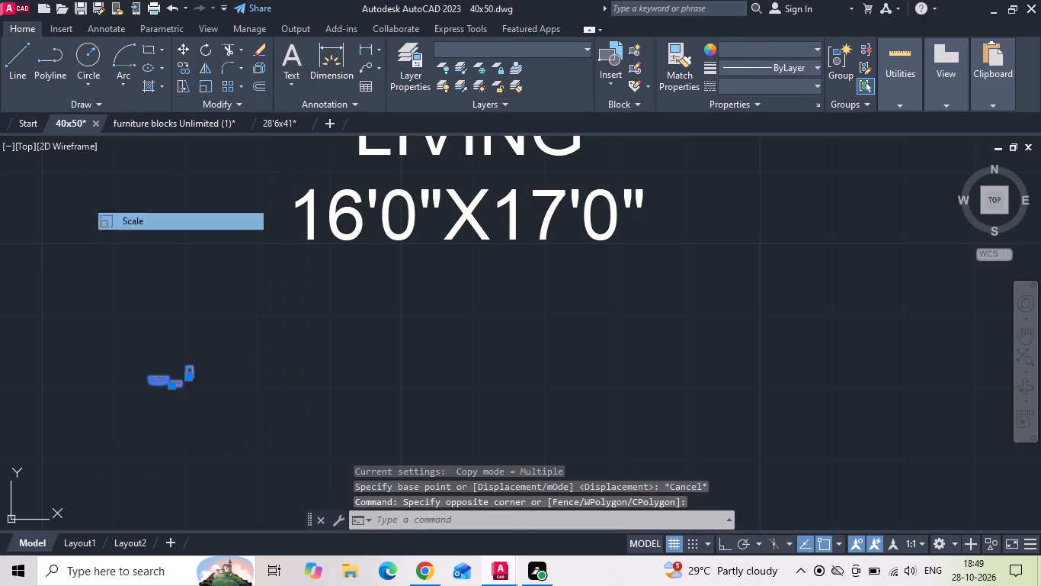
drag(160, 382, 163, 375)
text(39.3701')
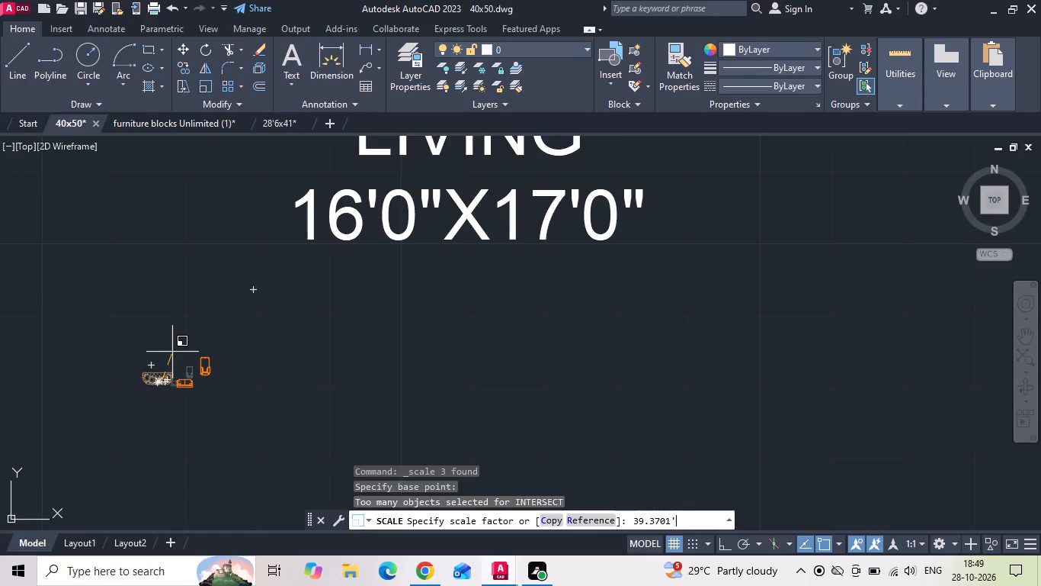
key(BackSpace)
key(Return)
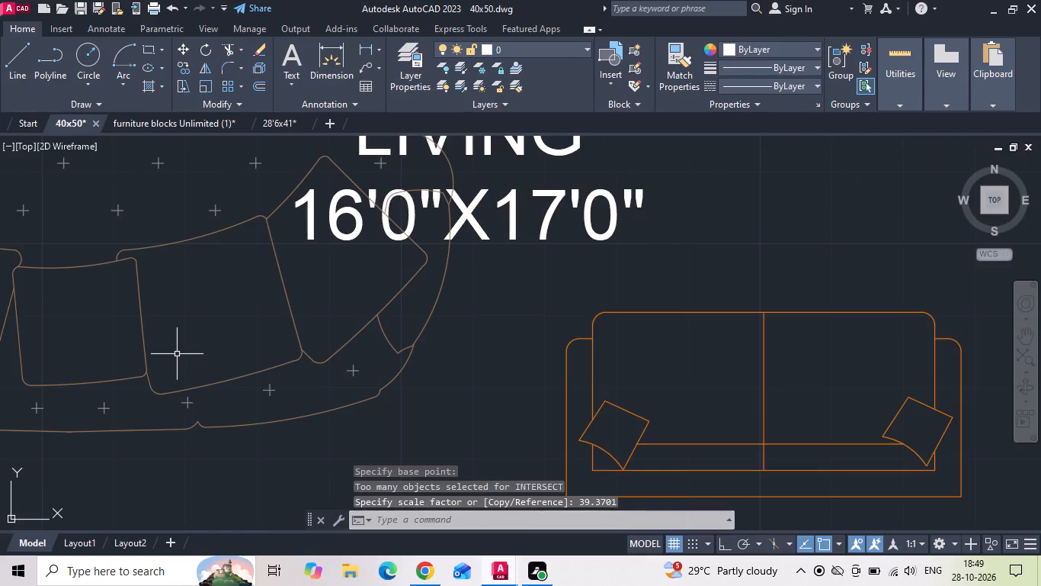
Move the scaled lounge chair against the living room's setback-side wall, directly below the end of the L-shaped sofa.
scroll(177, 354, down, 3)
scroll(358, 389, down, 2)
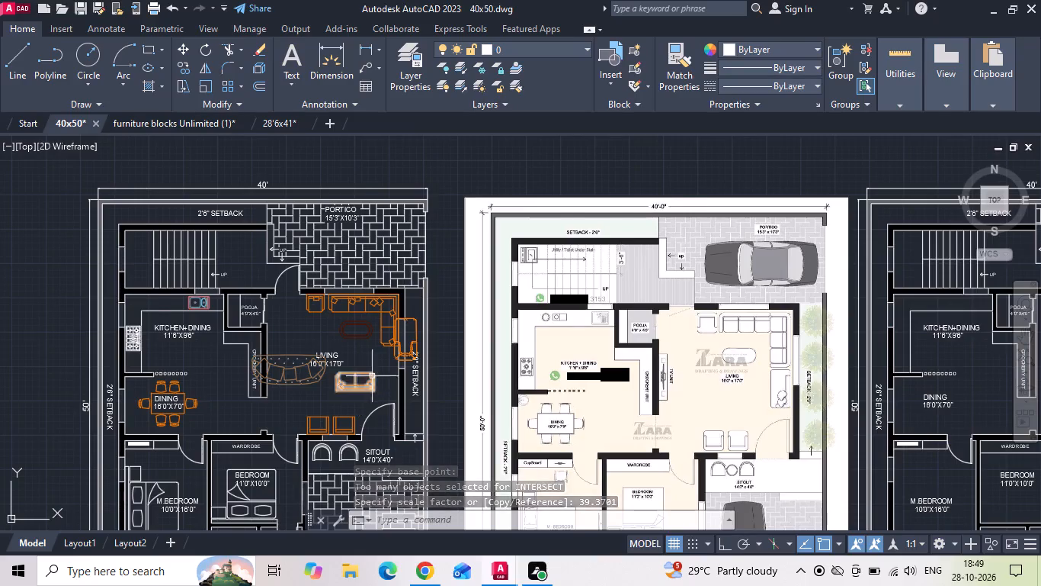
scroll(378, 375, up, 1)
click(405, 346)
right_click(405, 346)
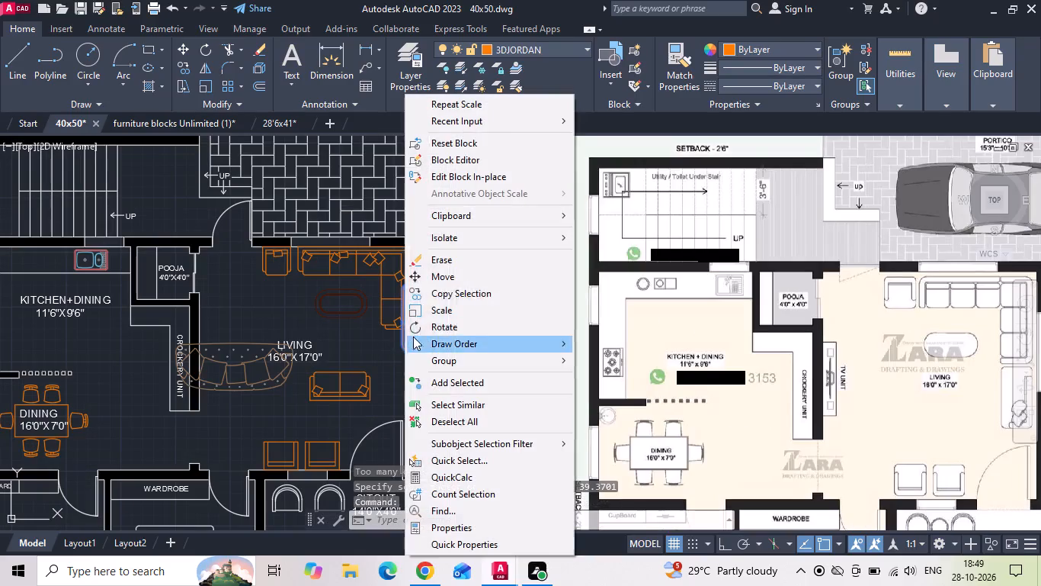
click(440, 279)
scroll(434, 308, up, 2)
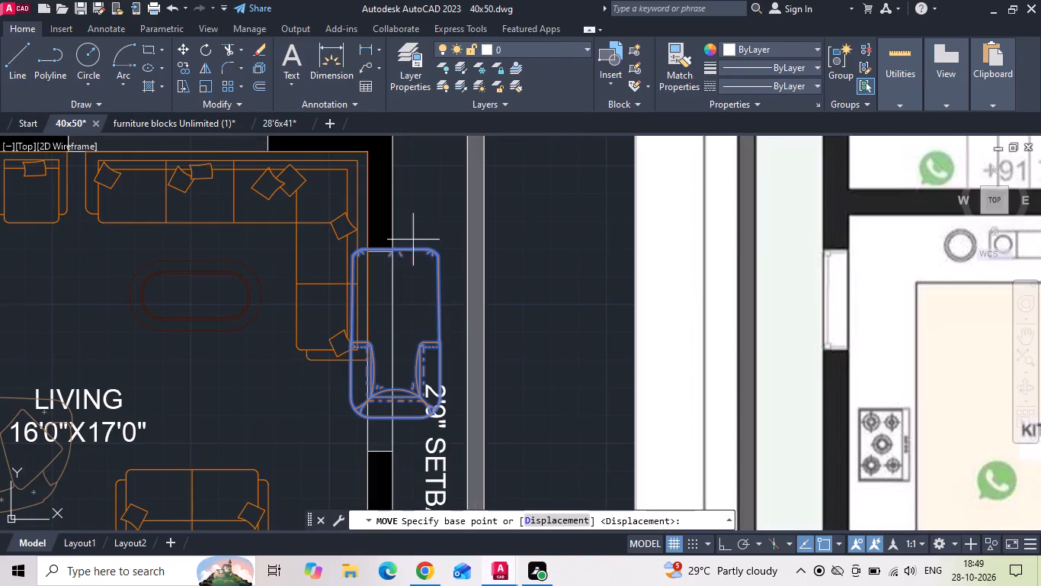
click(402, 245)
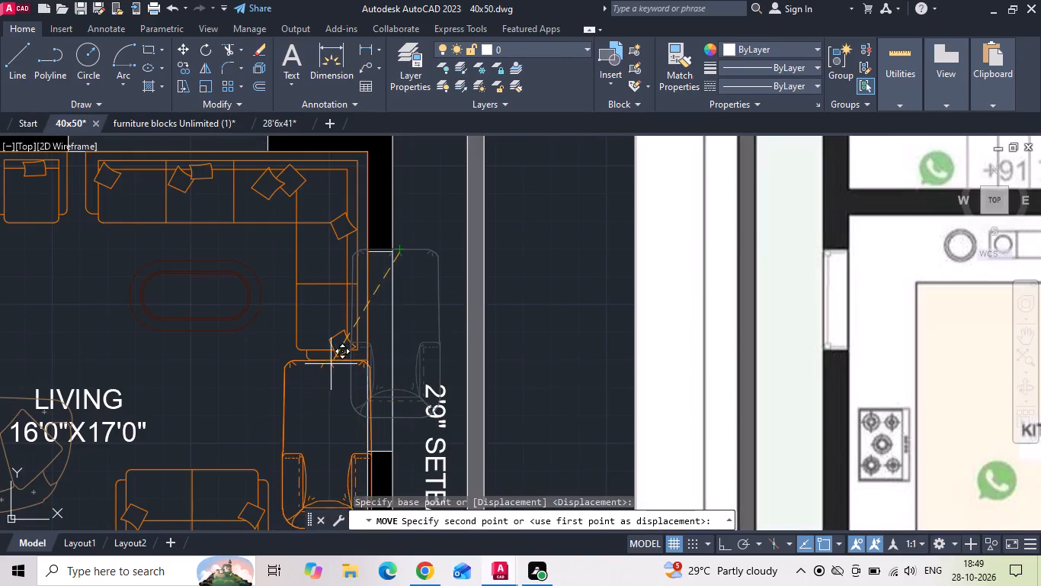
click(334, 362)
Delete the scaled curved sofa and two-seat sofa from the living room.
middle_drag(312, 378, 367, 315)
scroll(393, 288, down, 2)
drag(330, 343, 328, 348)
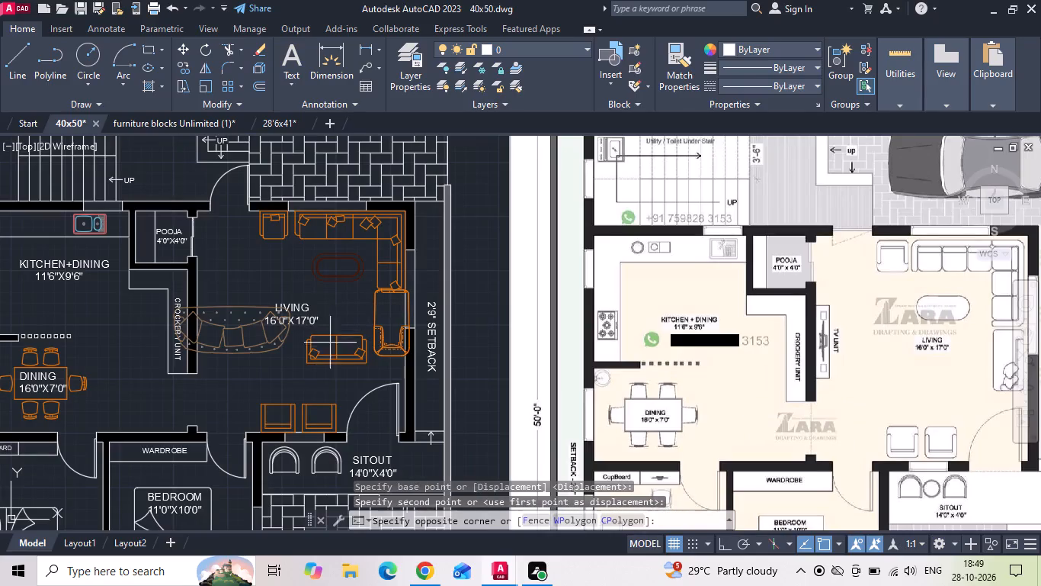
drag(328, 348, 325, 351)
click(263, 347)
key(Delete)
Move the lounge chair so its upper corner meets the inner face of the living room's setback-side wall.
scroll(386, 343, up, 1)
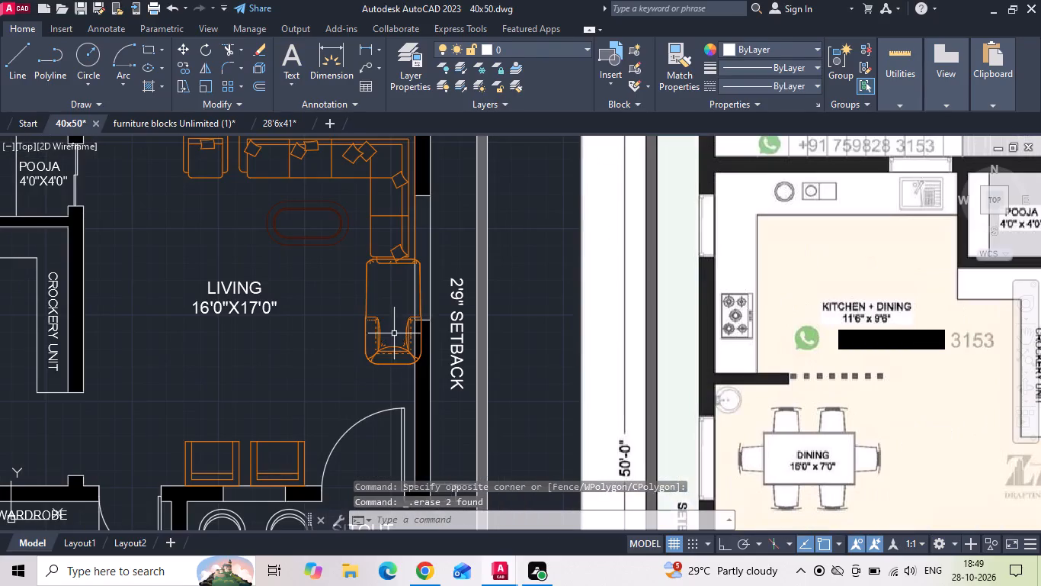
click(376, 319)
right_click(357, 312)
click(396, 275)
scroll(405, 262, up, 2)
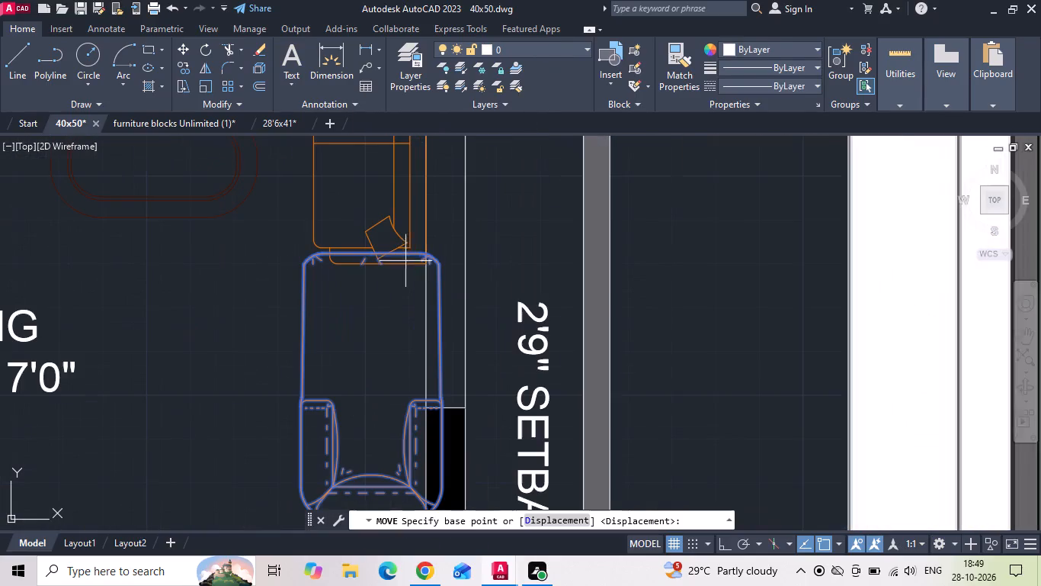
click(444, 264)
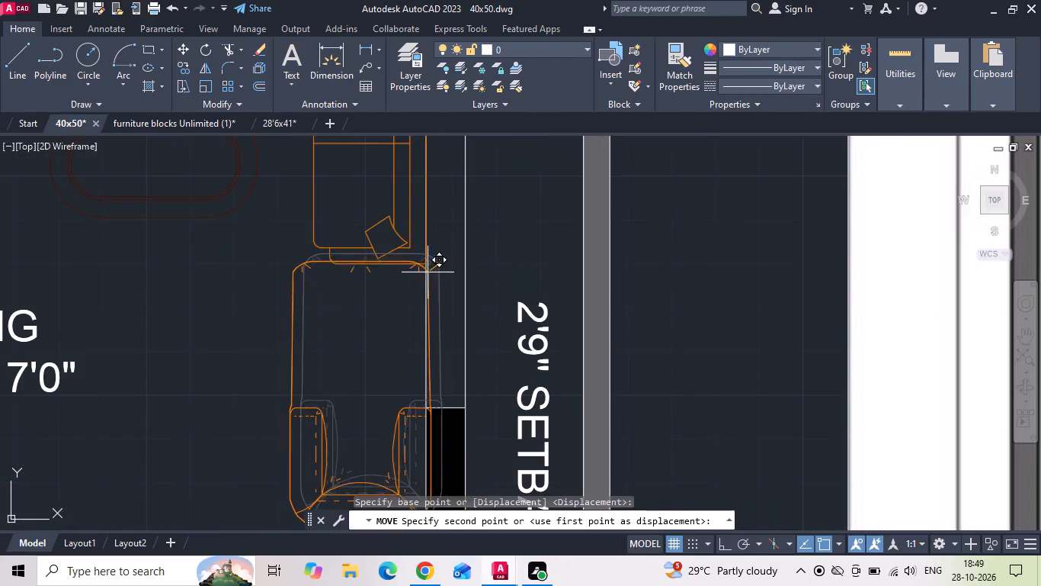
click(426, 267)
scroll(355, 296, down, 2)
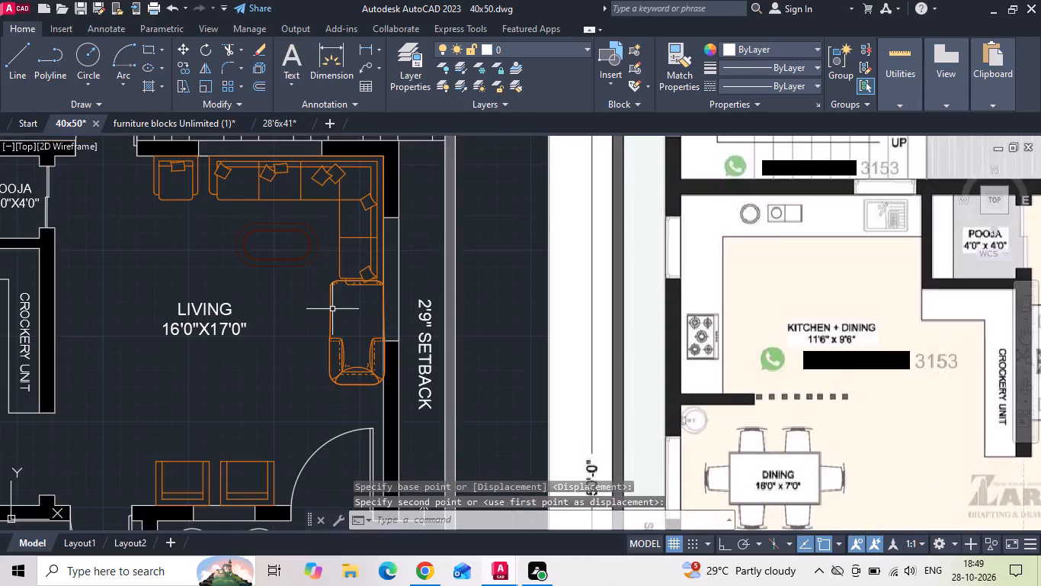
scroll(331, 310, down, 1)
scroll(345, 318, up, 3)
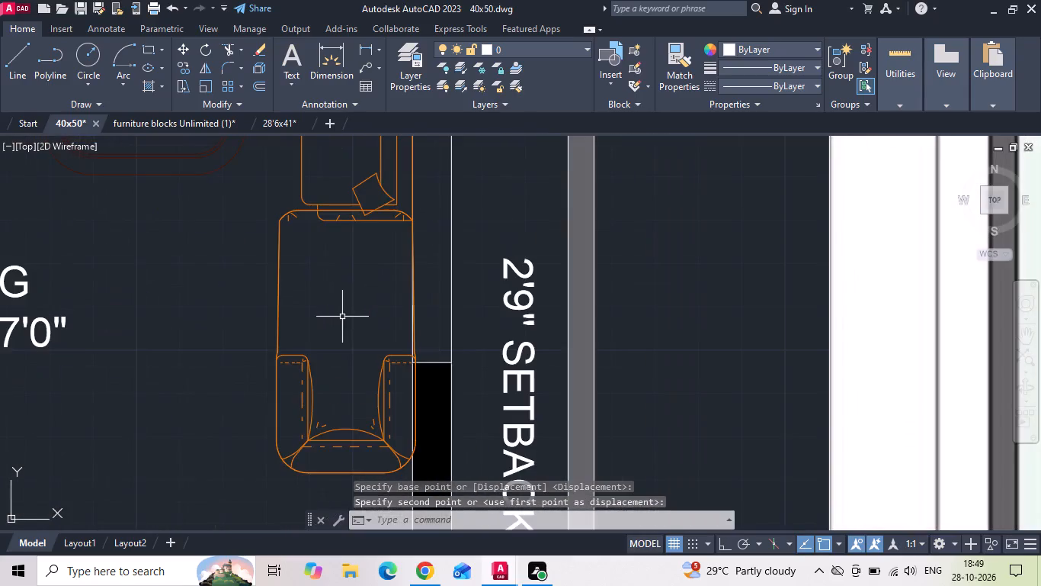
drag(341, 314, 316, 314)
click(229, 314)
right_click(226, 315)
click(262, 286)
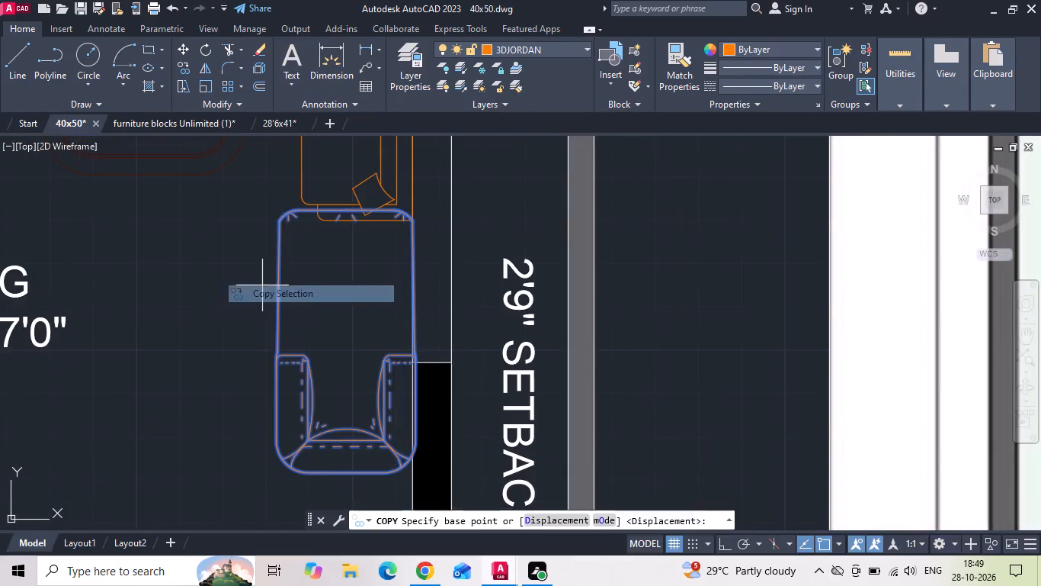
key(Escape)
Scale the lounge chair down freehand from its upper wall-side corner to roughly the width of the adjoining sofa.
click(279, 247)
right_click(280, 246)
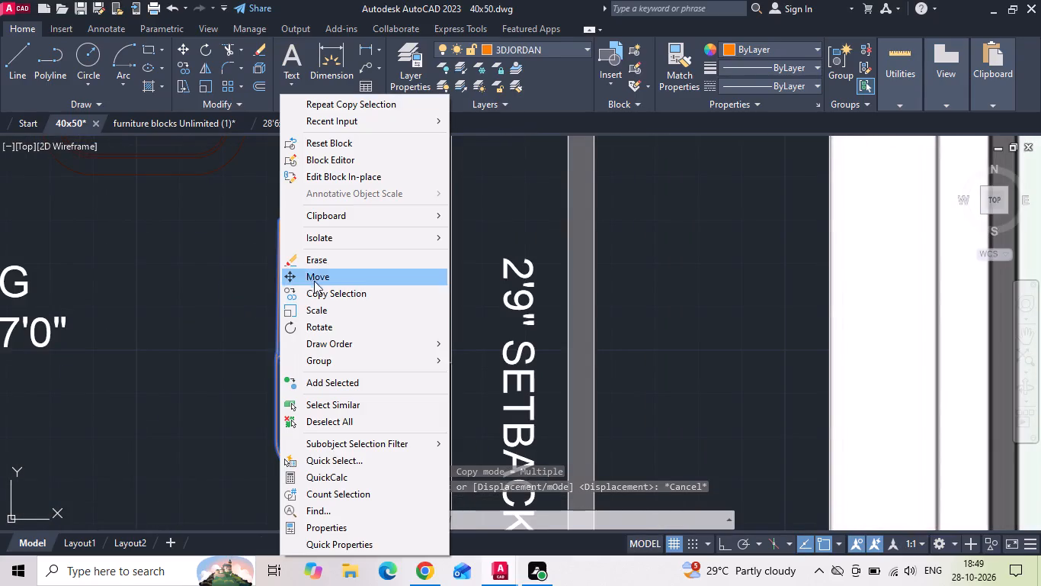
click(316, 303)
click(414, 219)
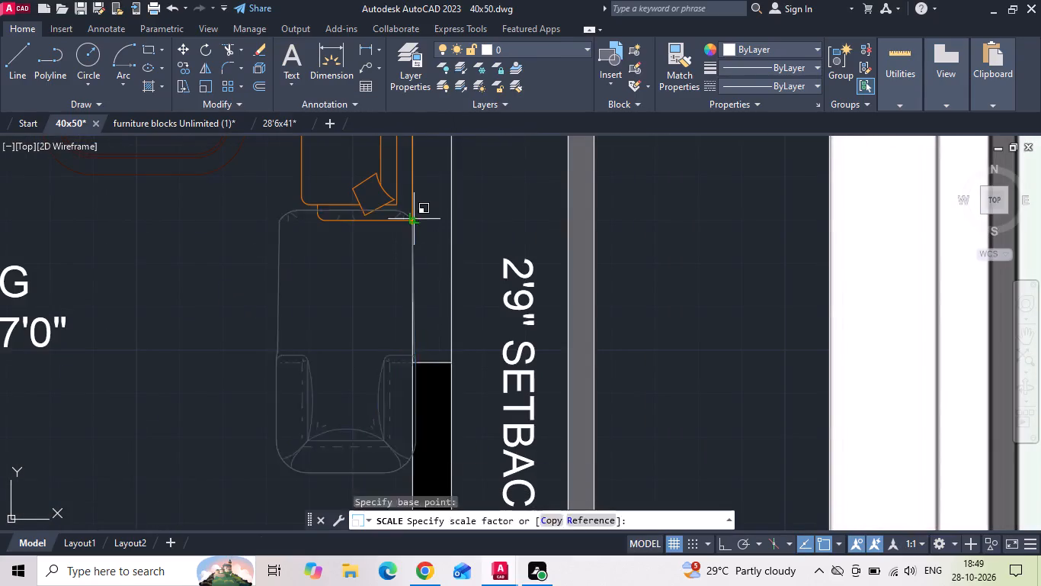
click(514, 250)
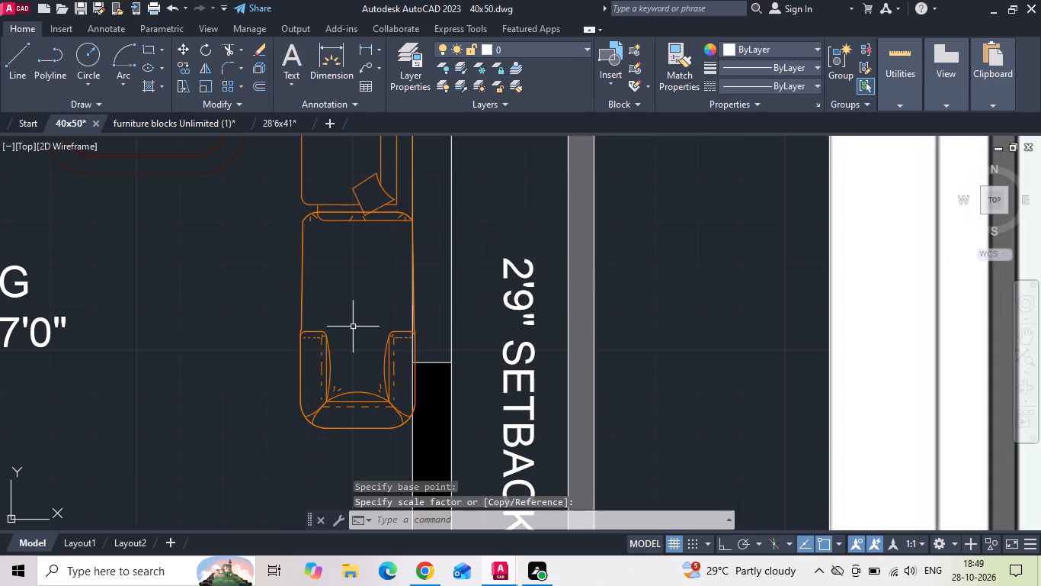
Move the lounge chair slightly down and away from the wall, leaving a small gap below the L-shaped sofa.
scroll(369, 272, down, 1)
drag(358, 278, 322, 332)
click(288, 372)
right_click(283, 369)
click(341, 272)
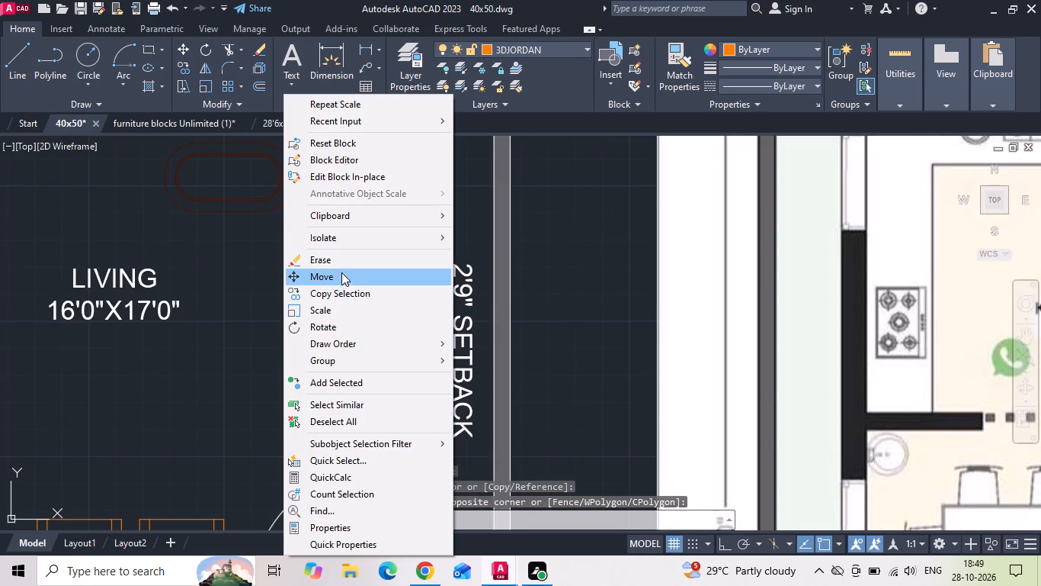
scroll(343, 316, up, 1)
drag(364, 400, 364, 407)
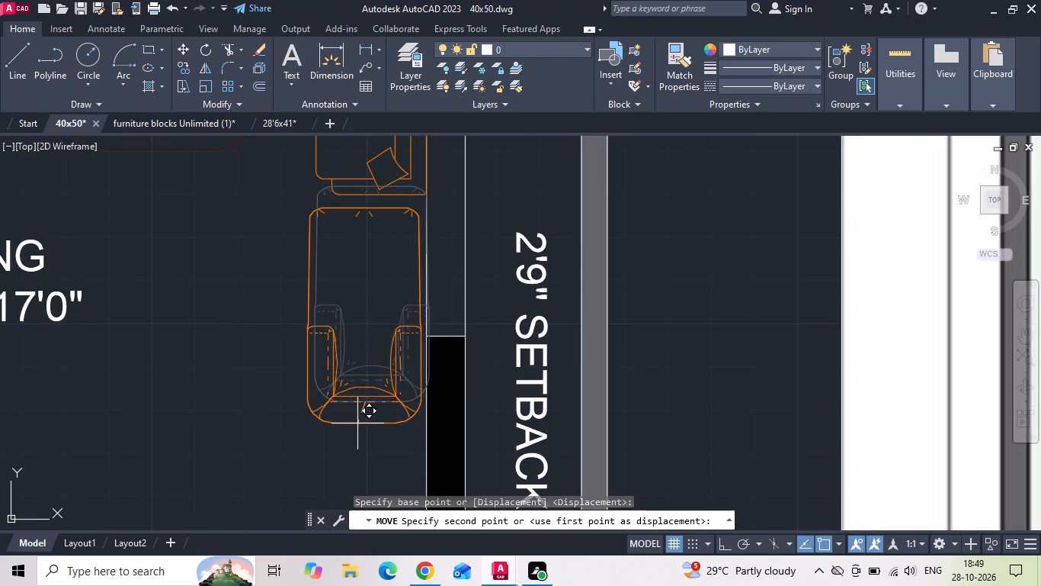
click(359, 425)
Shift the lounge chair so its armrest side sits against the inner face of the setback-side wall.
scroll(412, 197, up, 2)
drag(409, 203, 382, 269)
right_click(361, 286)
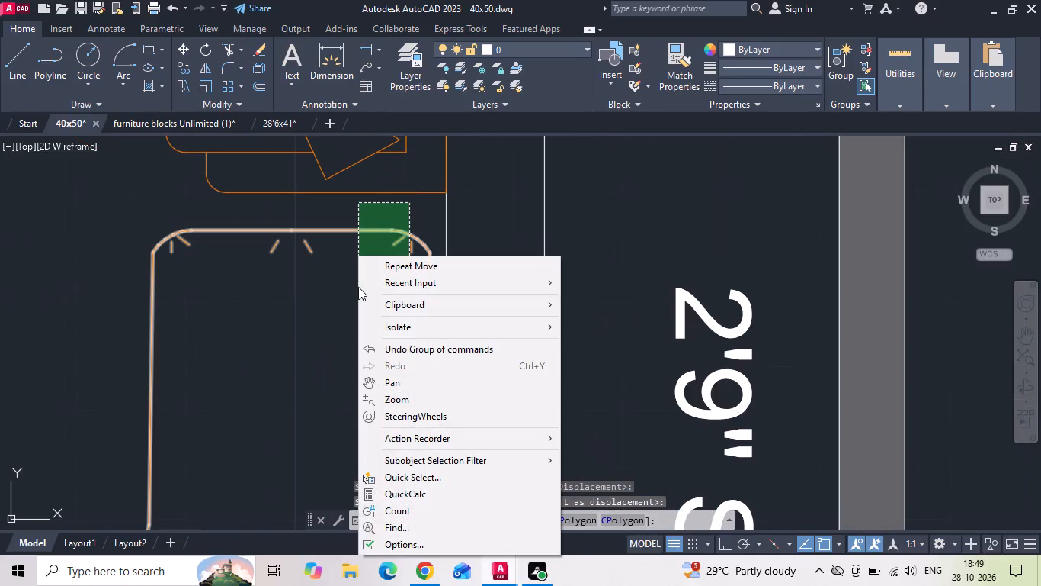
click(358, 287)
click(352, 284)
right_click(350, 283)
click(399, 272)
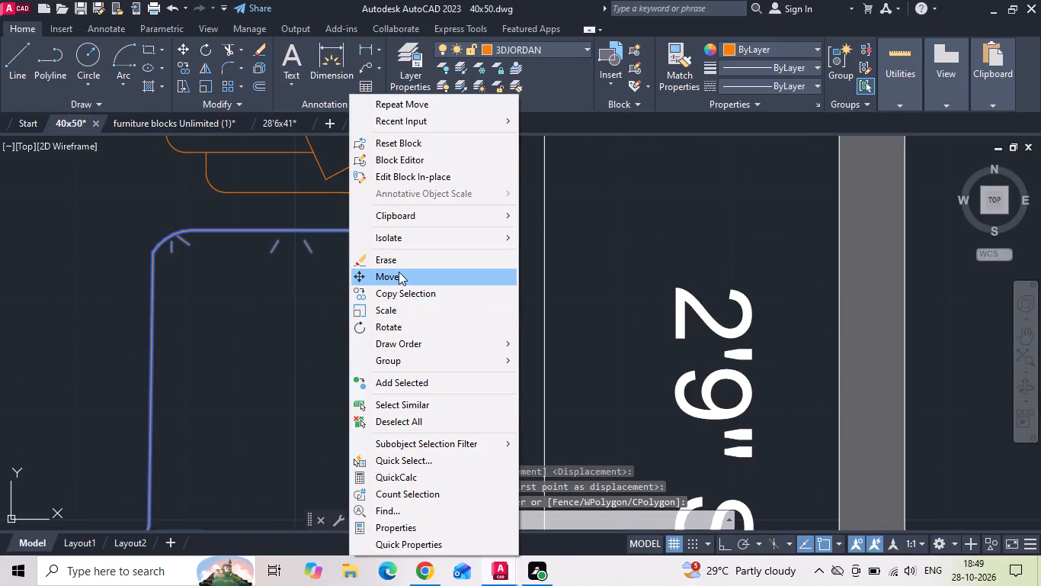
scroll(401, 250, down, 2)
scroll(410, 433, up, 1)
click(416, 433)
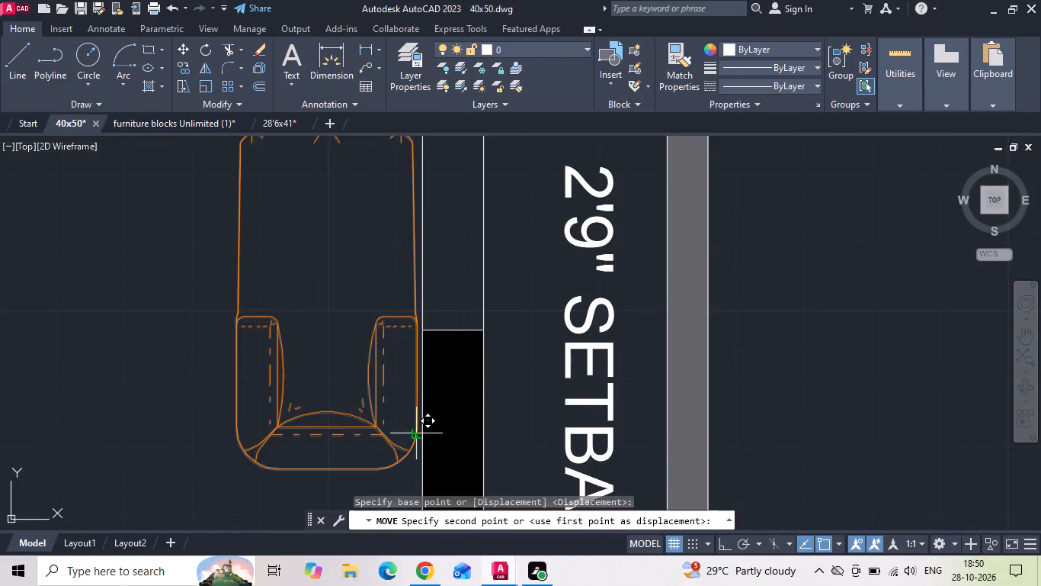
click(428, 433)
Save the 40x50 drawing.
scroll(379, 409, down, 2)
scroll(323, 373, down, 2)
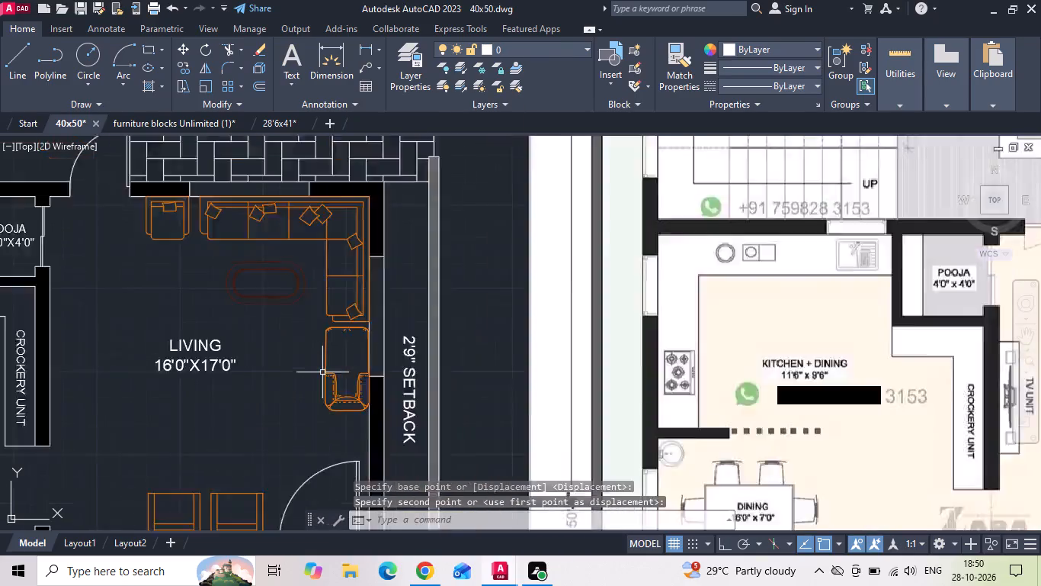
scroll(322, 372, down, 1)
key(ctrl+s)
key(ctrl+s)
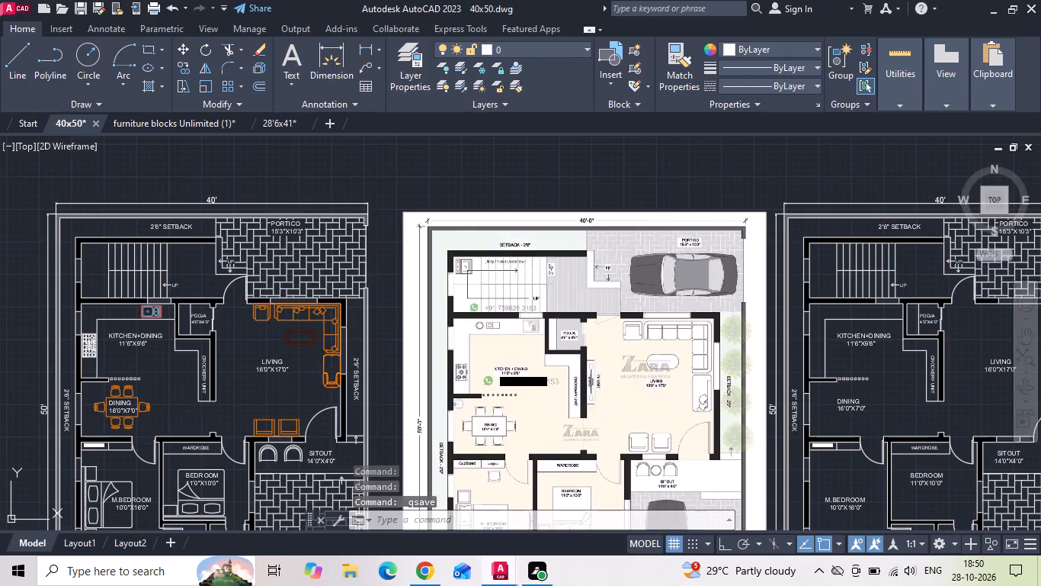
key(ctrl+s)
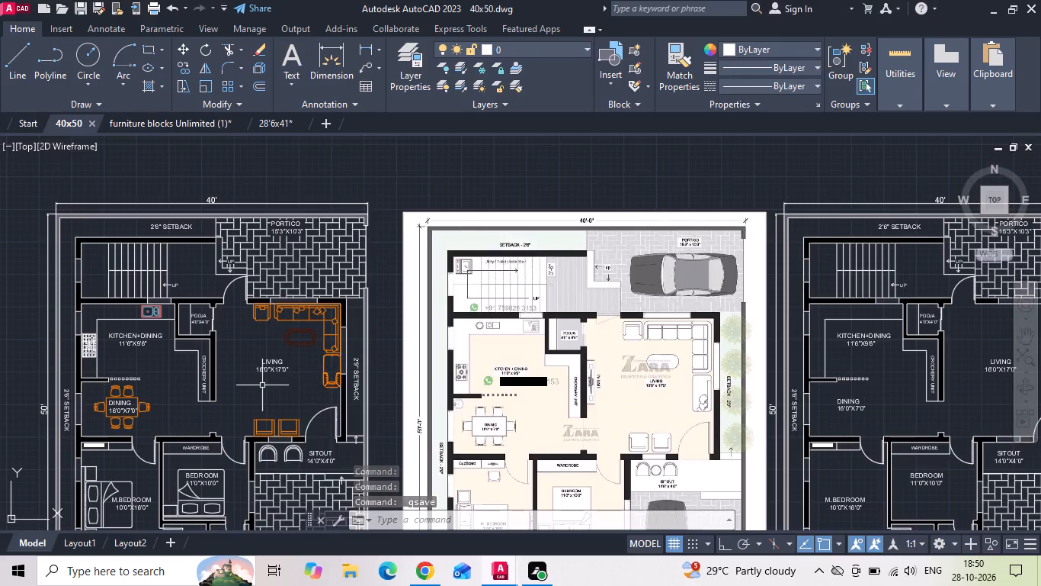
Open the recent drawing Courtyard House.dwg and open the External References palette for its missing reference.
middle_drag(230, 411, 362, 265)
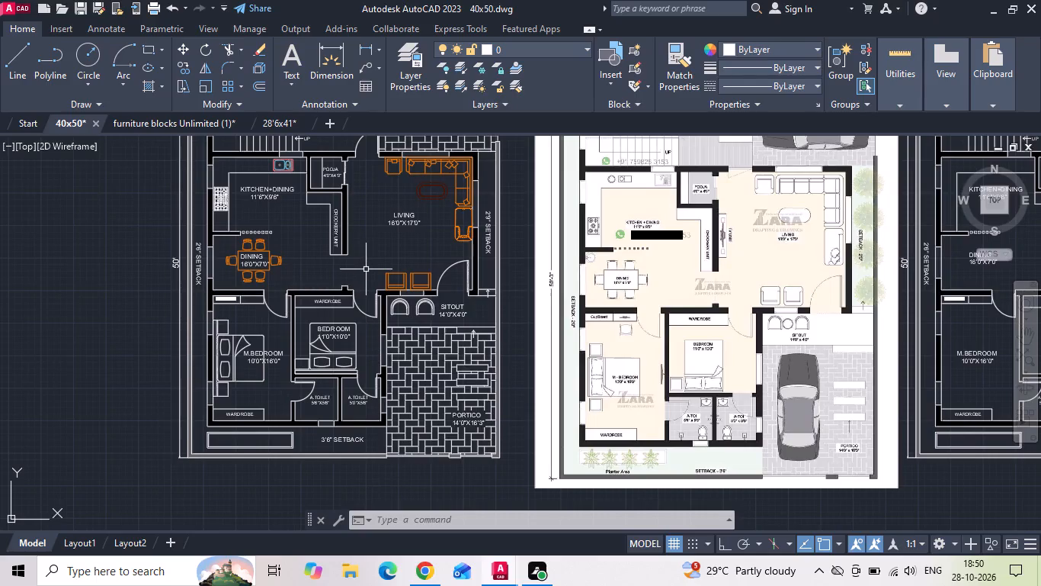
click(14, 9)
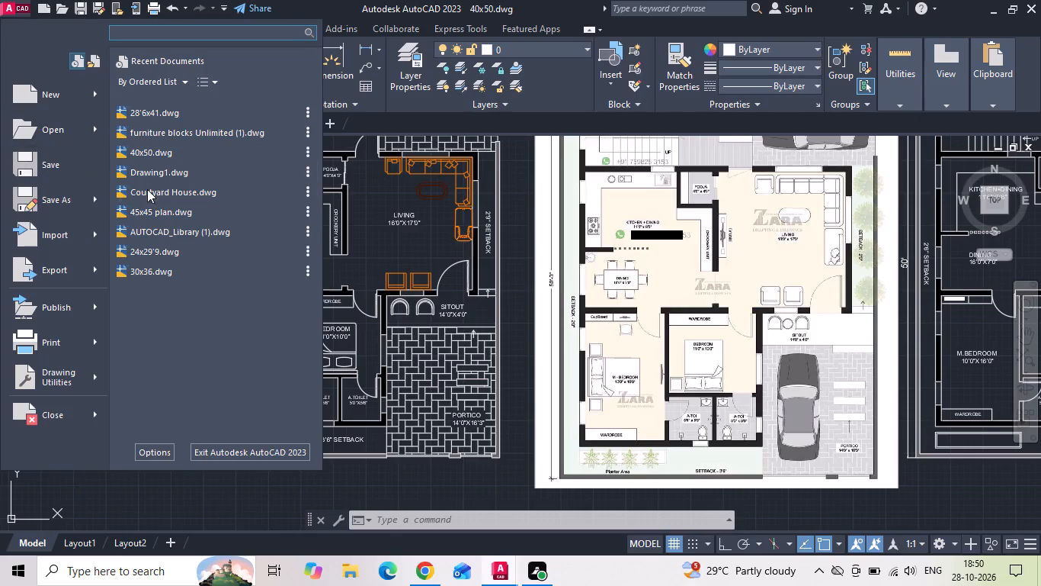
click(148, 191)
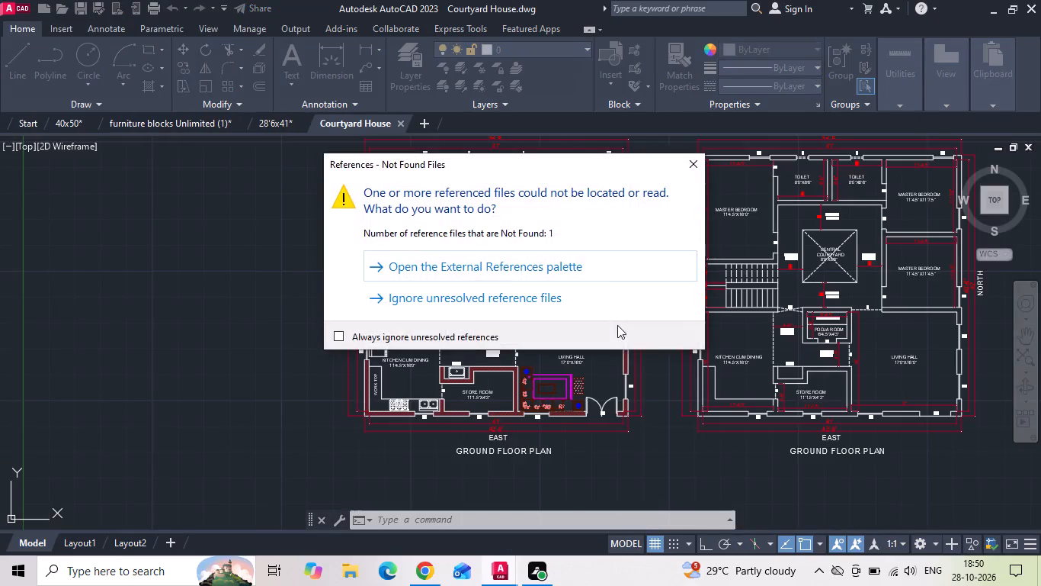
click(588, 269)
Copy the TV block from the Courtyard House living hall and paste it into the 40x50 drawing's living room.
scroll(589, 319, up, 3)
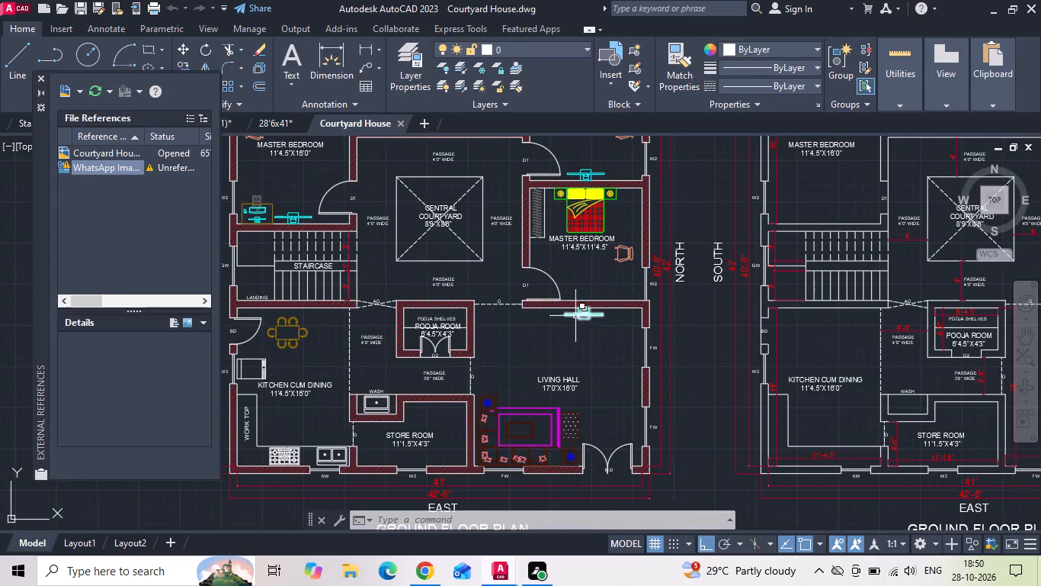
click(575, 312)
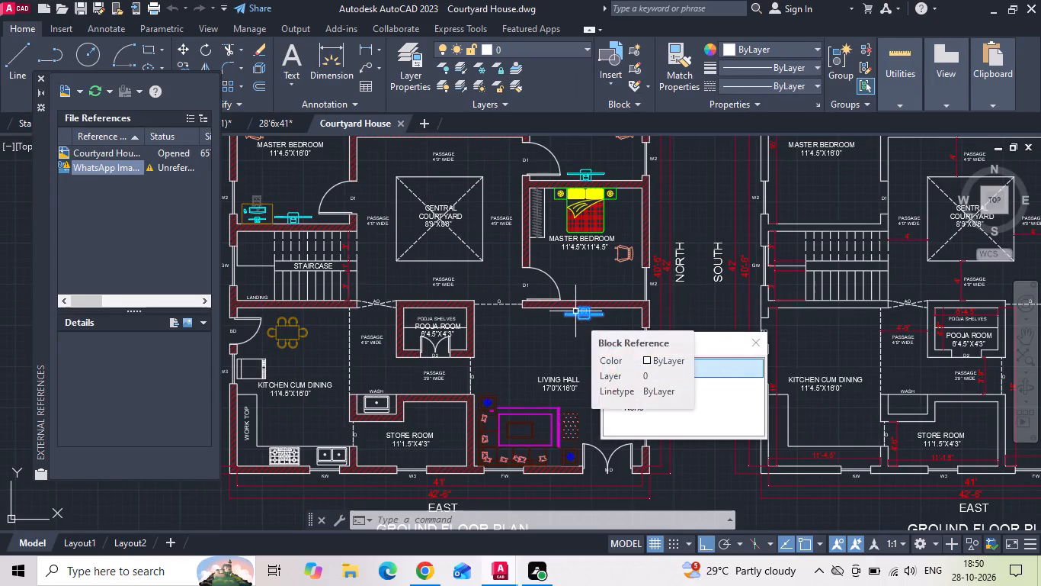
key(ctrl+c)
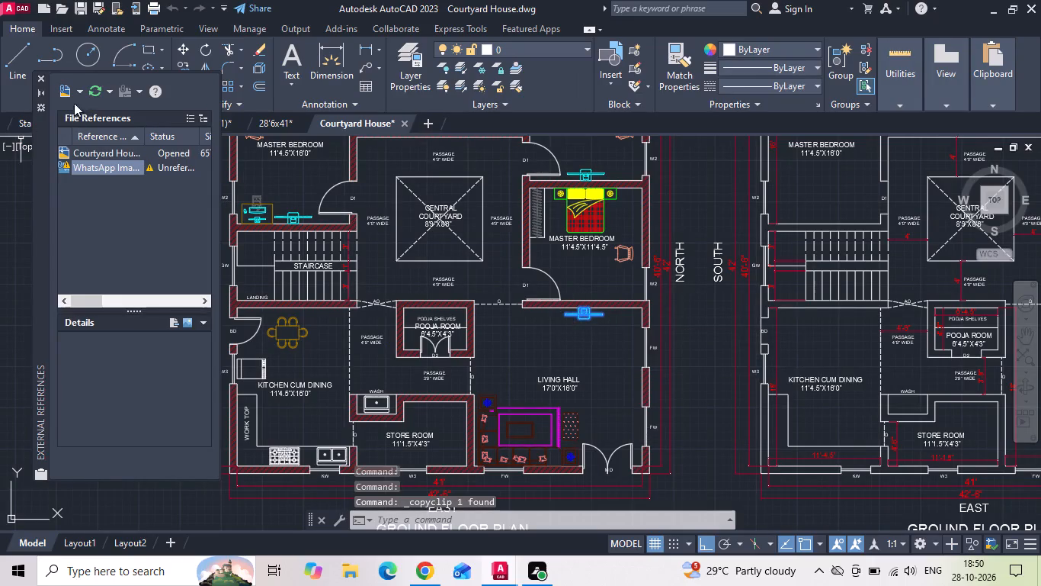
click(40, 74)
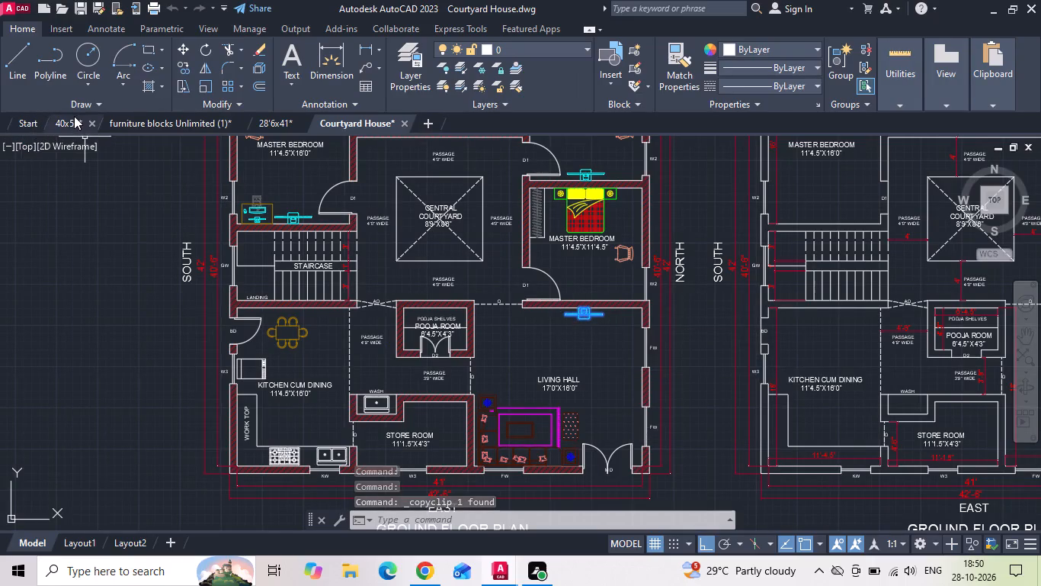
click(74, 116)
key(ctrl+v)
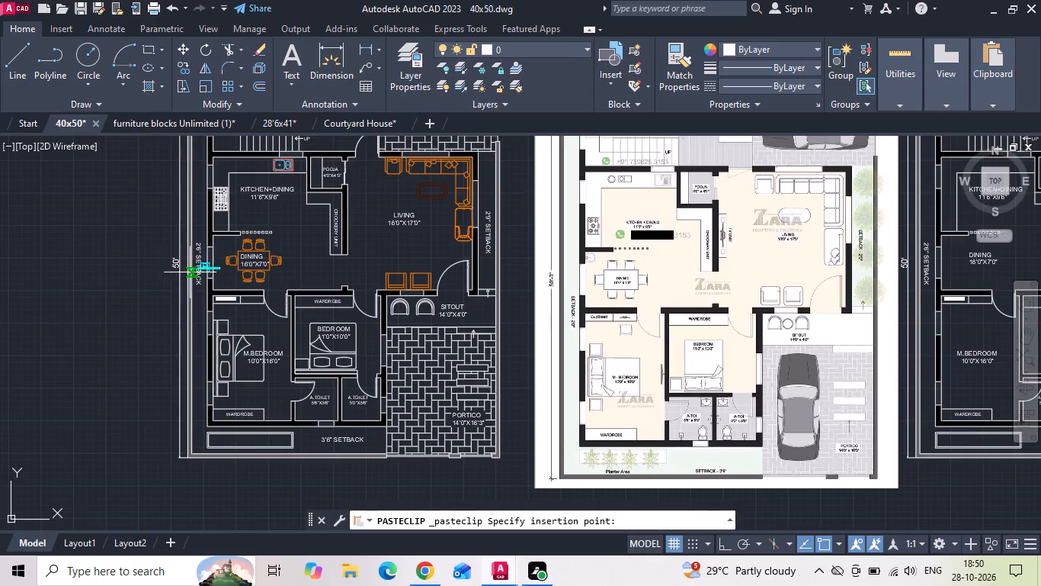
scroll(219, 263, up, 2)
scroll(213, 255, down, 2)
scroll(352, 219, up, 3)
click(356, 234)
key(Escape)
Move the pasted TV block onto the living room face of the wall behind the crockery unit.
click(414, 216)
right_click(409, 201)
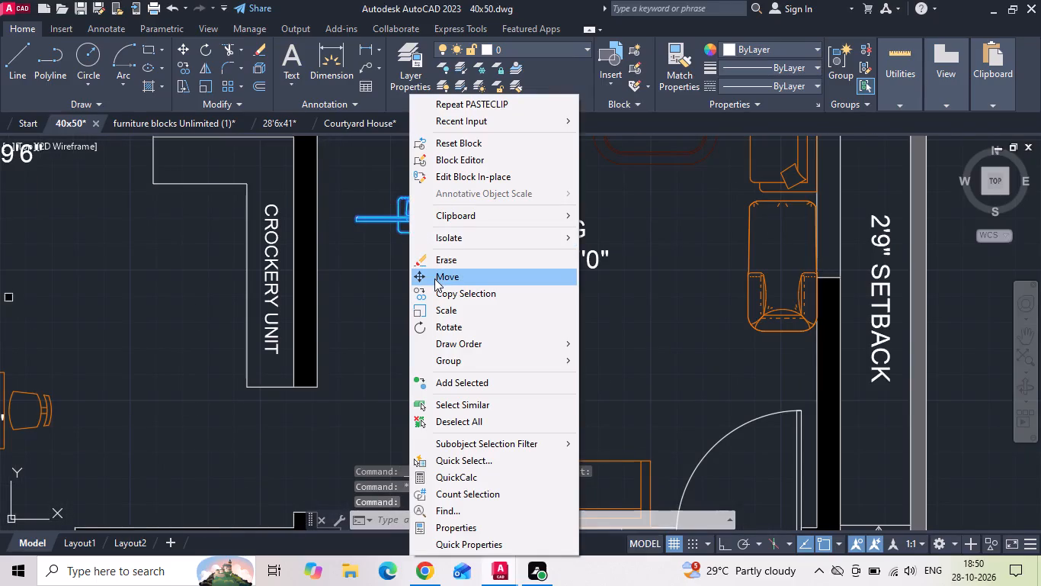
click(434, 279)
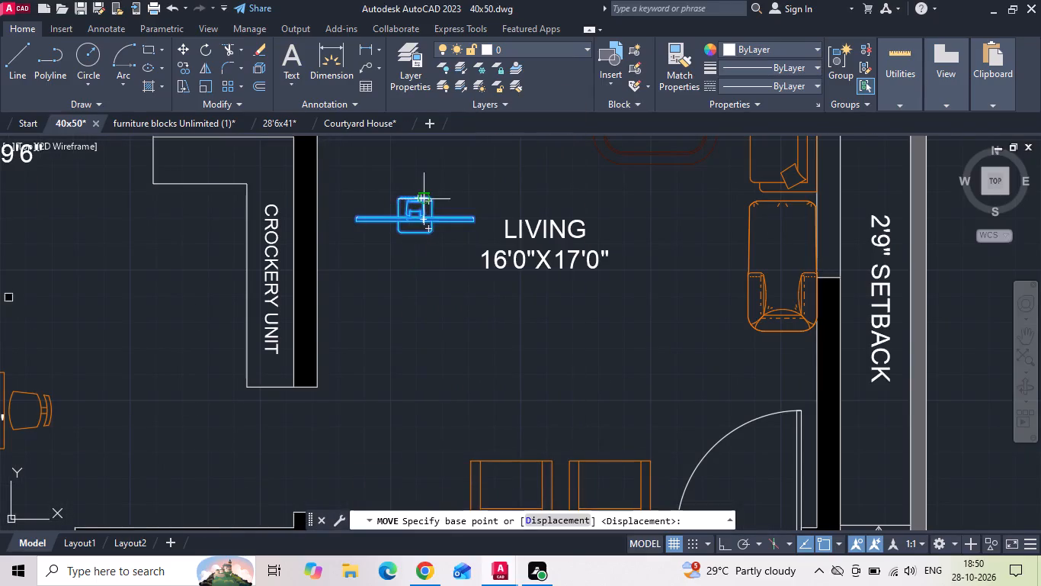
scroll(412, 193, up, 1)
click(415, 196)
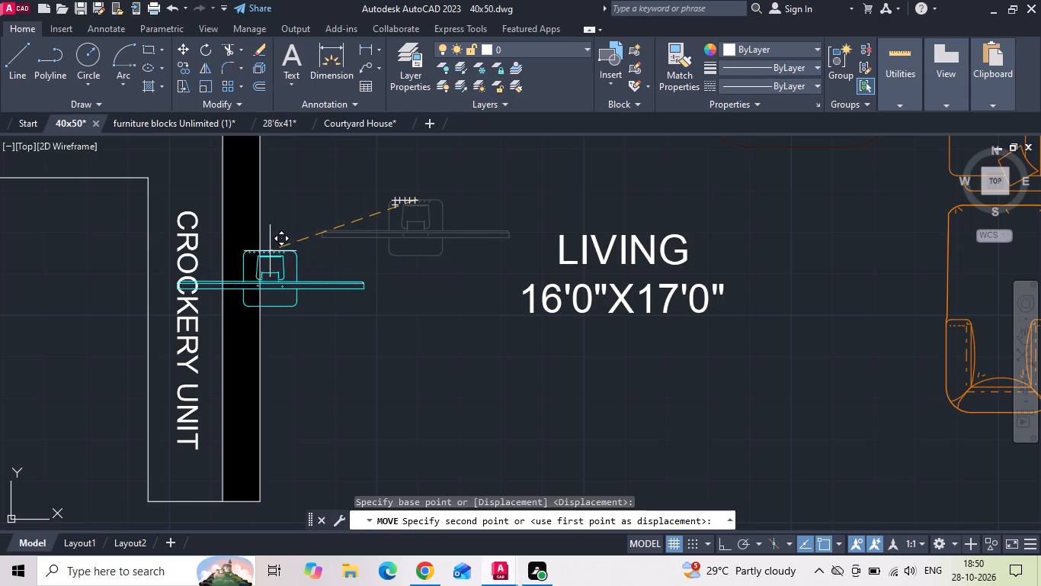
click(261, 257)
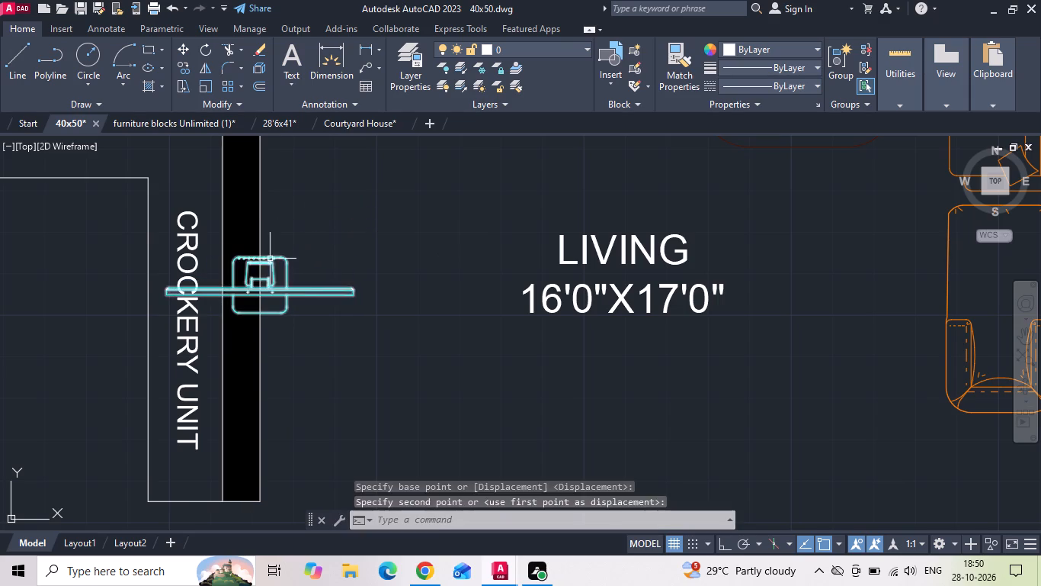
Rotate the TV block a quarter turn so its screen runs parallel to the crockery unit wall and faces the living room.
click(271, 259)
right_click(271, 256)
click(296, 324)
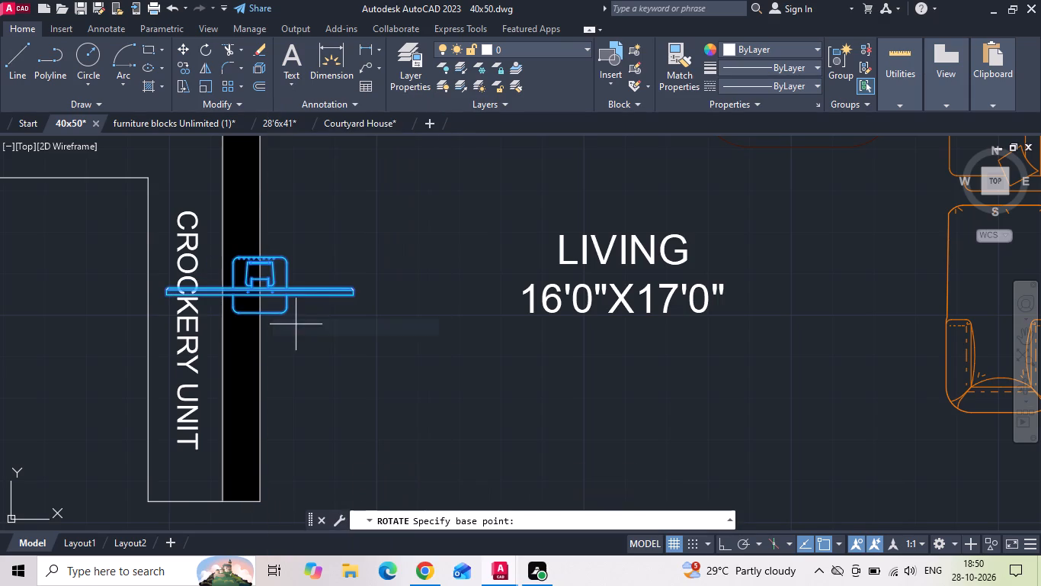
key(F8)
click(329, 243)
click(319, 199)
Move the rotated TV block horizontally so its back sits against the living room side of the crockery unit wall.
scroll(348, 288, down, 1)
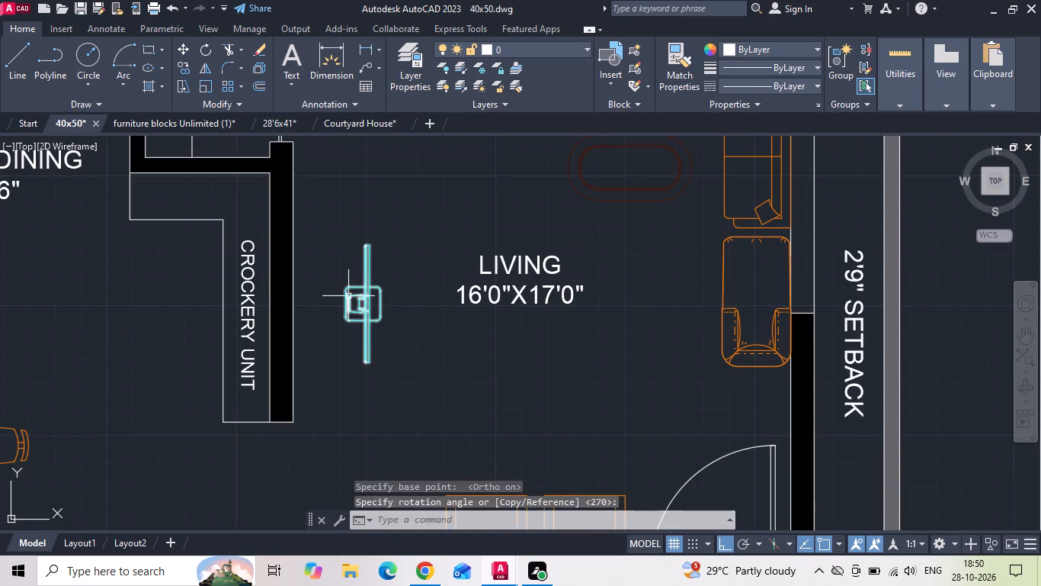
click(348, 296)
right_click(348, 295)
click(357, 281)
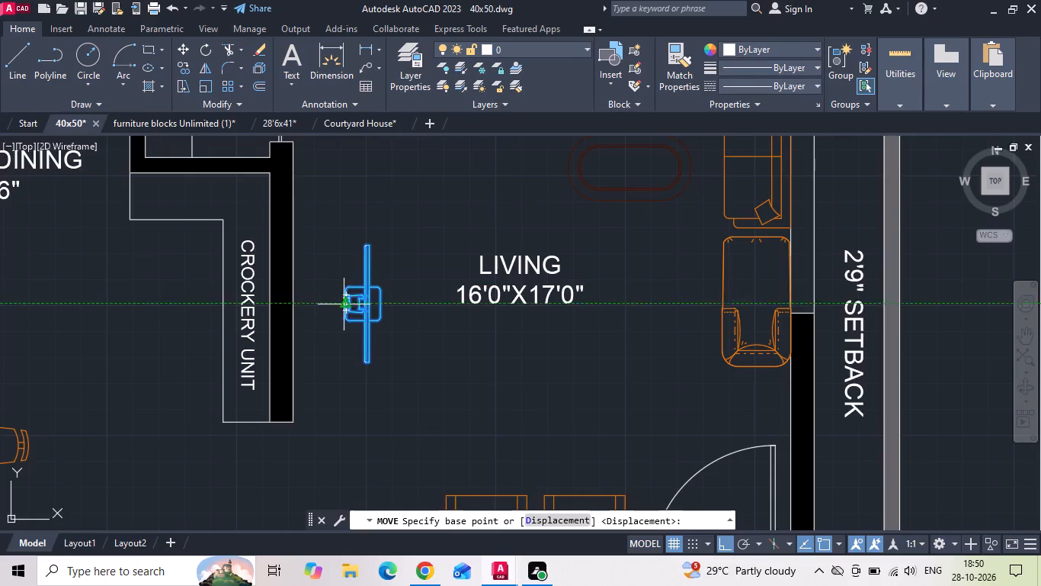
click(345, 302)
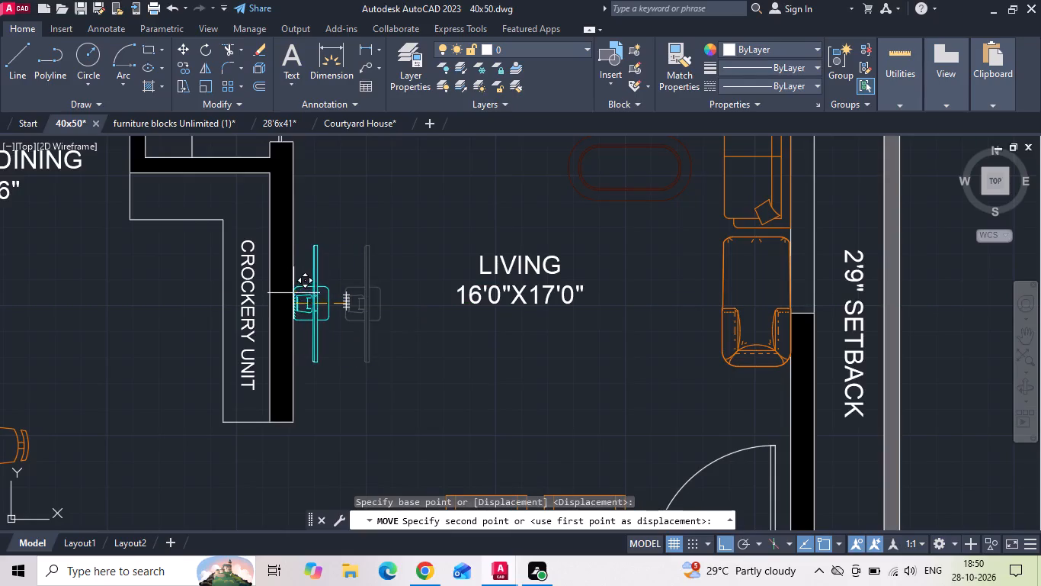
click(291, 279)
Copy the living room TV block into the master bedroom, near the counter beside the cupboard.
scroll(383, 247, down, 3)
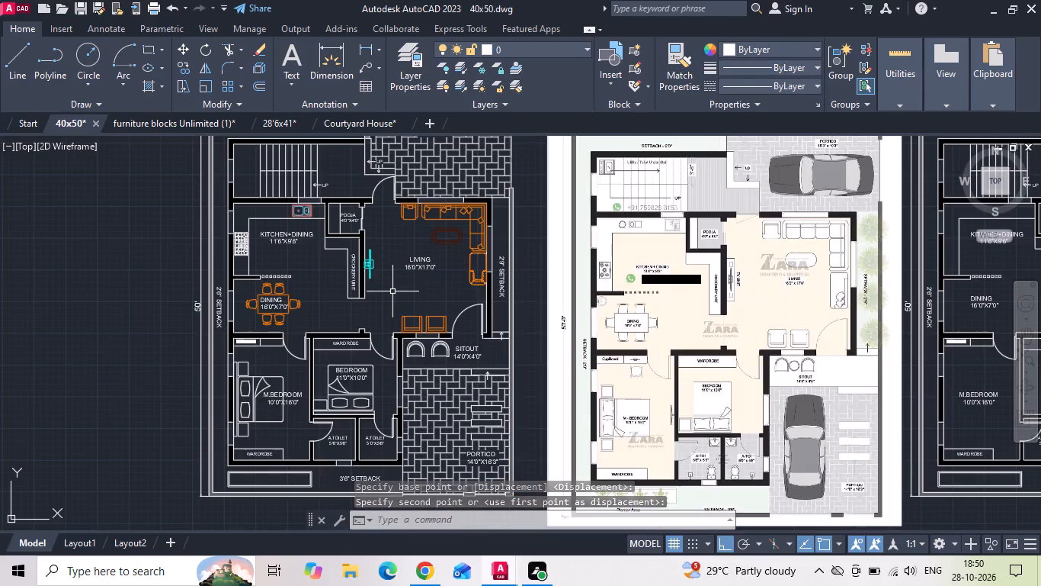
click(373, 268)
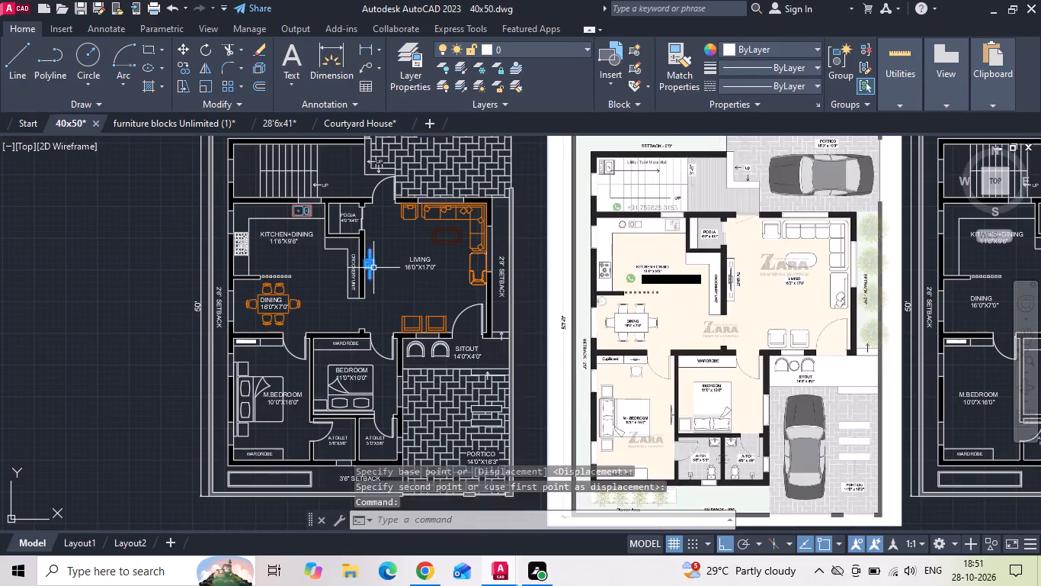
right_click(373, 266)
click(399, 293)
drag(376, 264, 360, 300)
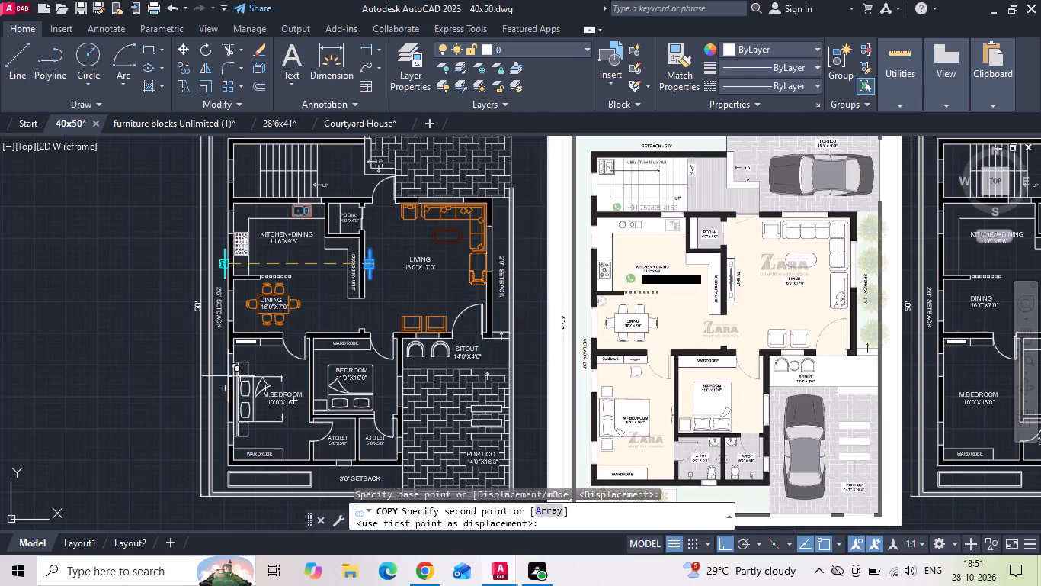
key(F8)
scroll(288, 352, up, 5)
click(229, 333)
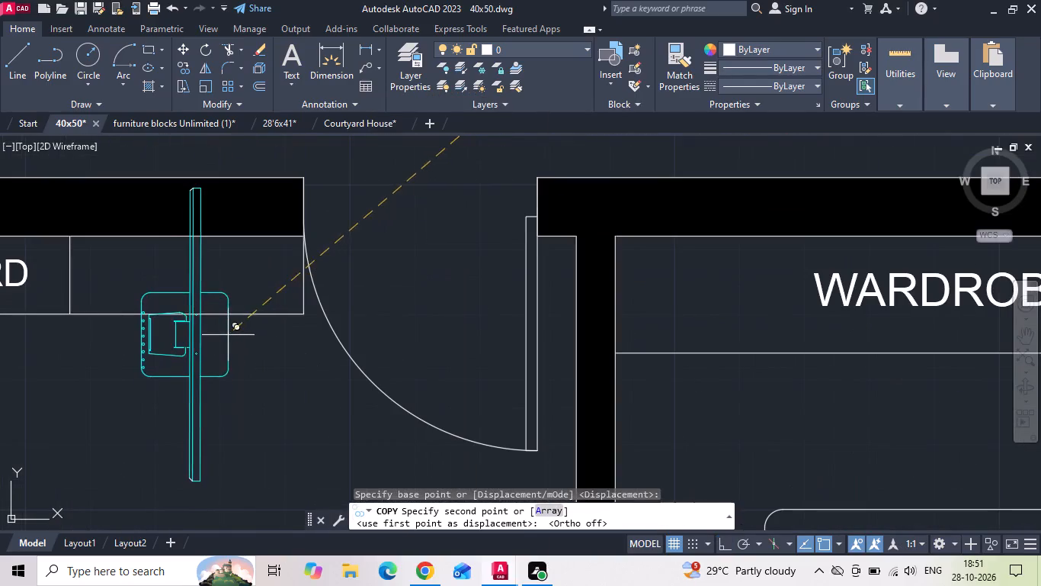
click(253, 364)
key(Escape)
Delete the extra overlapping TV copy beside the master bedroom cupboard, keeping the one nearer the cupboard.
click(242, 362)
click(226, 415)
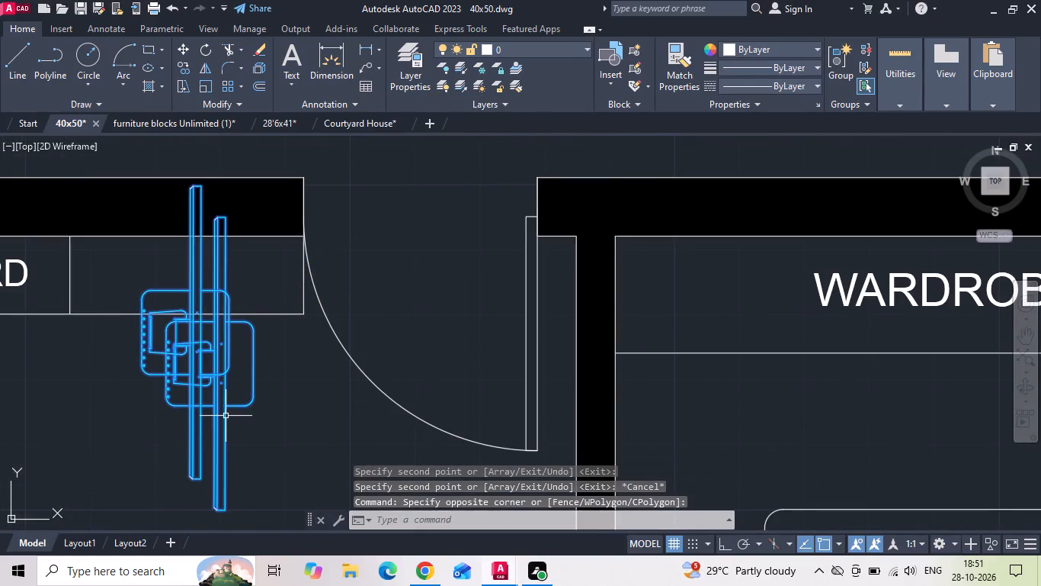
key(Escape)
drag(266, 362, 252, 389)
click(247, 406)
key(Delete)
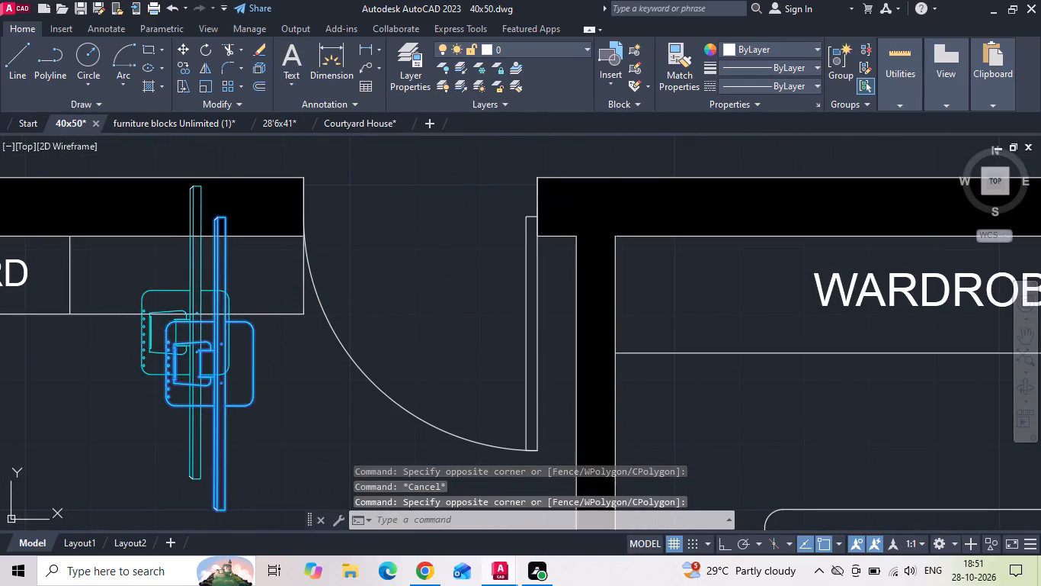
Scale the master bedroom TV block down to a little under half its size.
drag(232, 402, 223, 402)
click(180, 378)
right_click(176, 369)
click(207, 312)
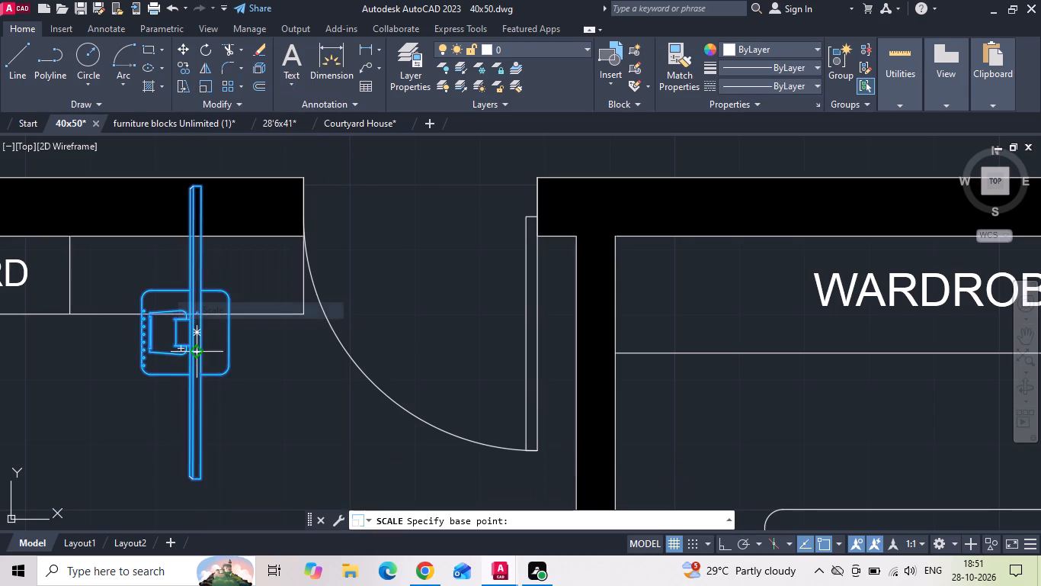
drag(188, 333, 191, 340)
click(191, 401)
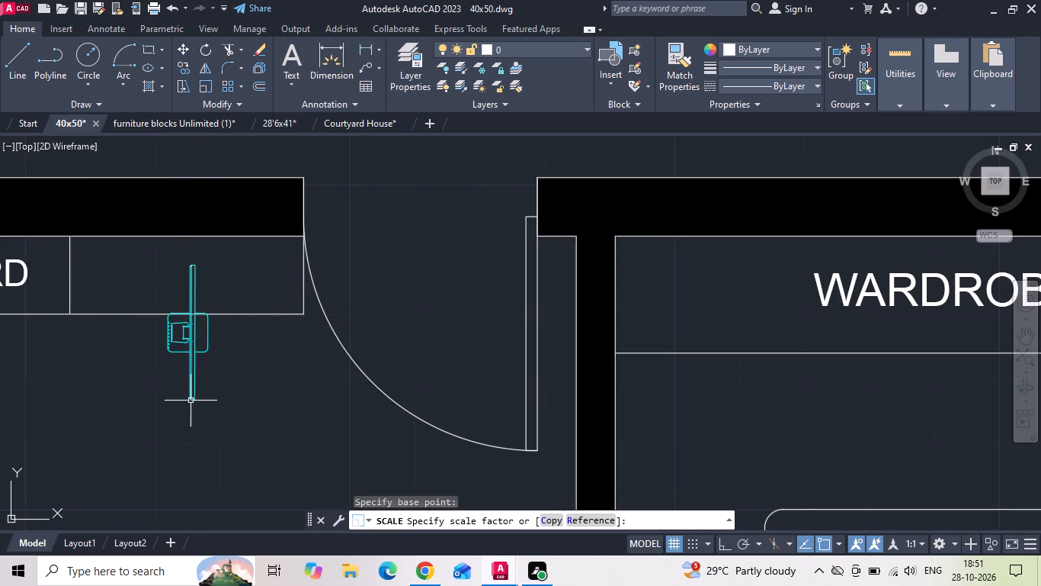
Rotate the master bedroom TV block a quarter turn so its screen runs parallel to the cupboard wall.
drag(226, 368, 208, 368)
click(167, 362)
right_click(165, 362)
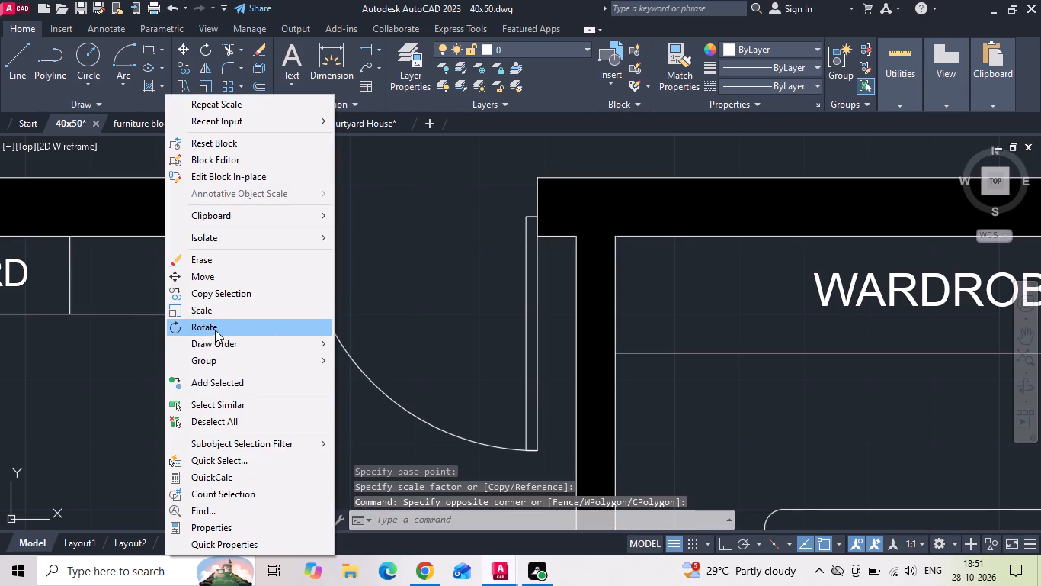
click(215, 330)
key(F8)
drag(239, 334, 231, 346)
click(220, 360)
Move the rotated TV block onto the counter beside the master bedroom cupboard, roughly centred between its ends.
click(248, 279)
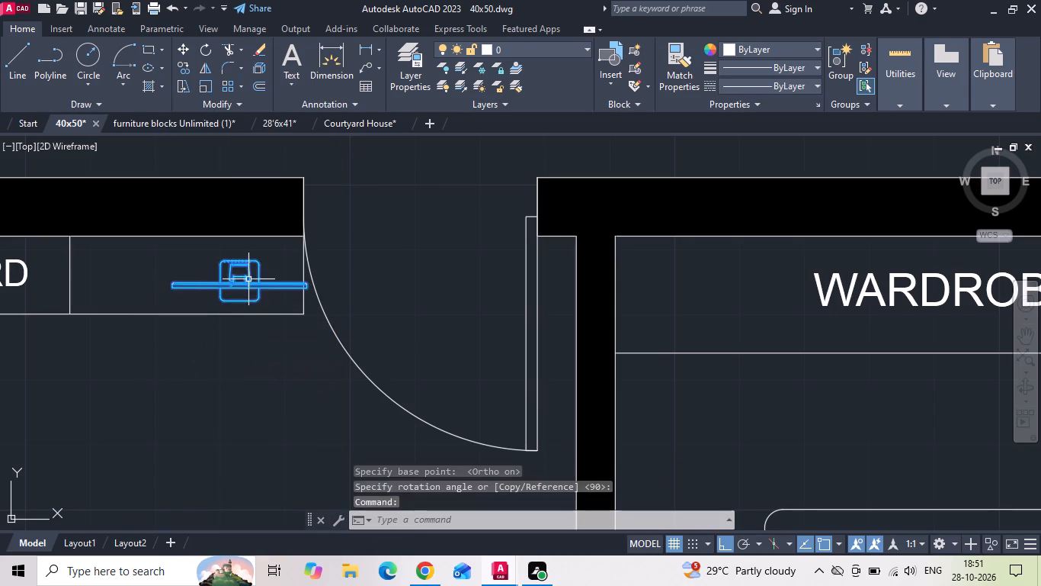
right_click(248, 279)
click(262, 284)
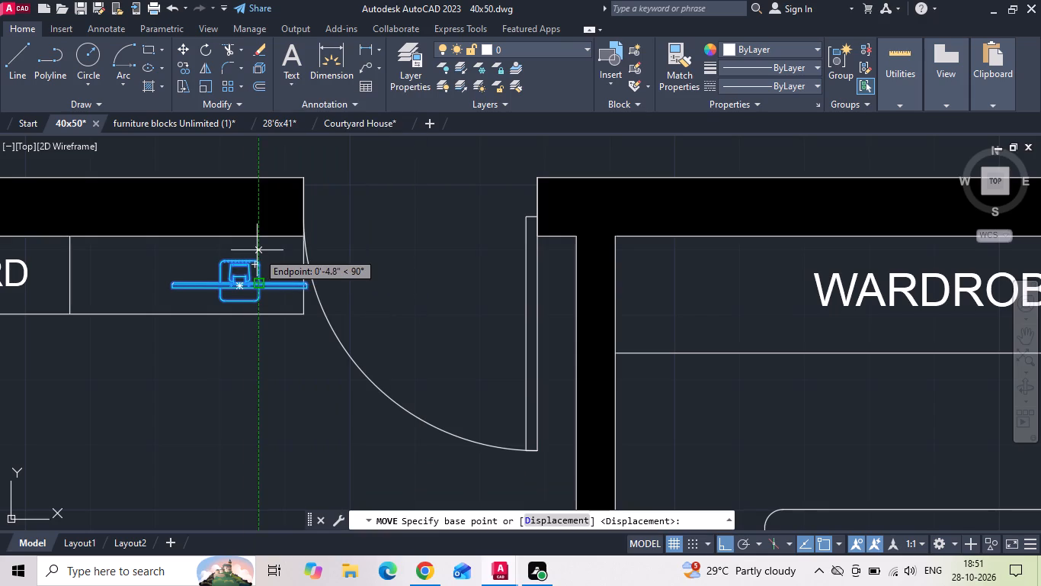
click(238, 260)
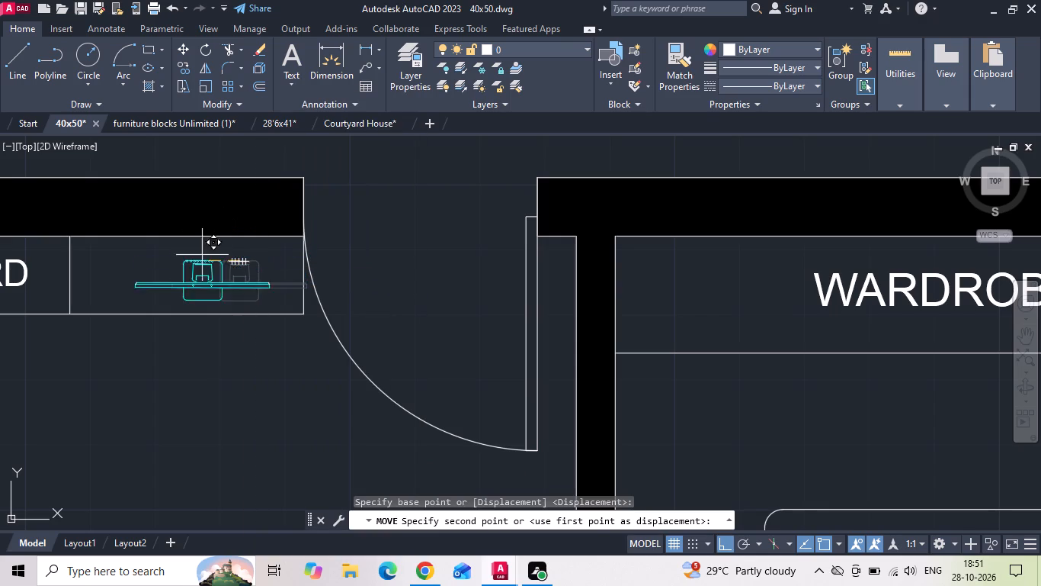
click(196, 312)
click(211, 340)
right_click(212, 340)
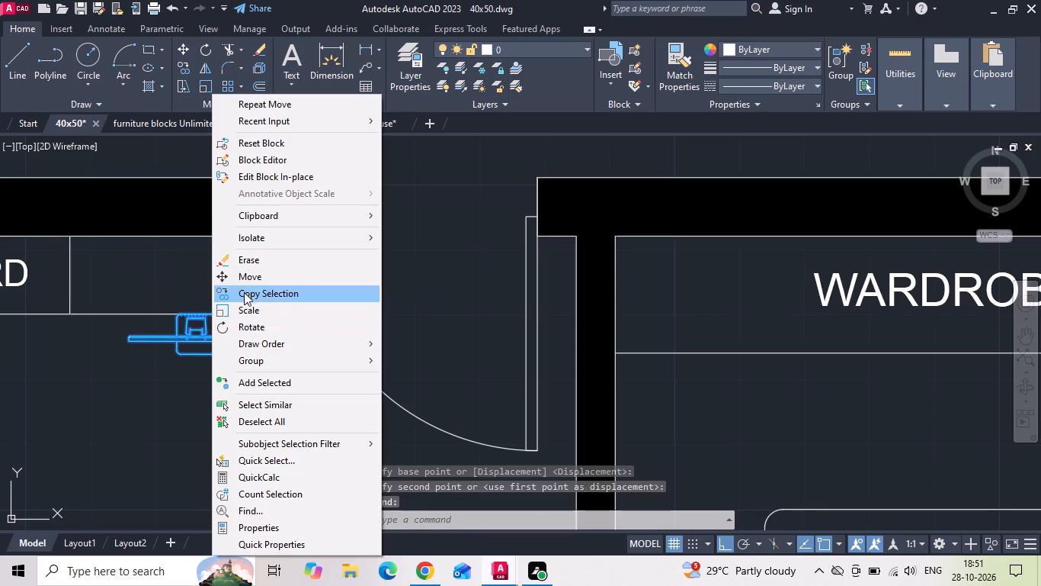
click(247, 278)
click(194, 311)
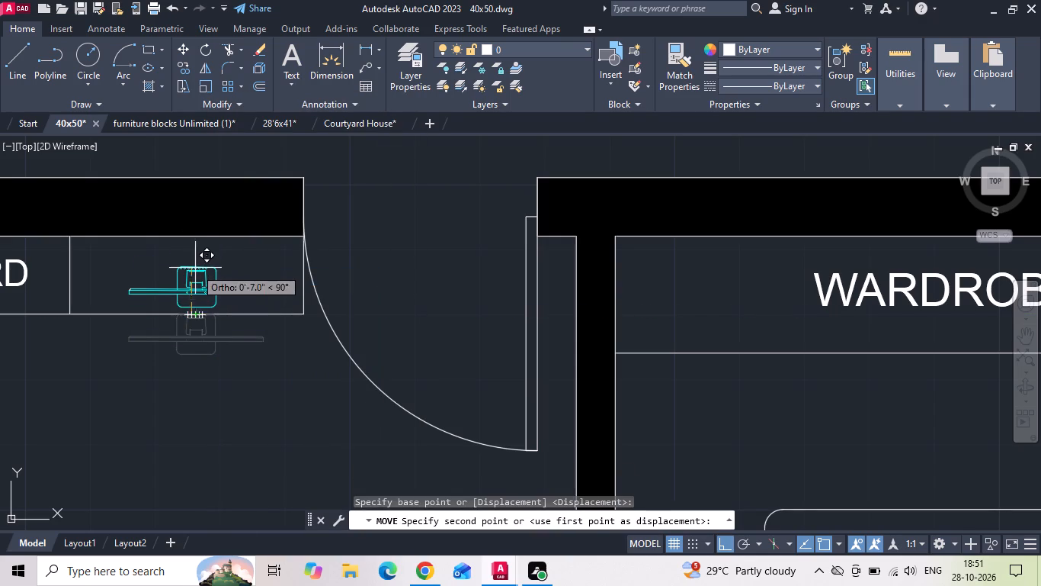
click(195, 254)
click(193, 270)
right_click(193, 269)
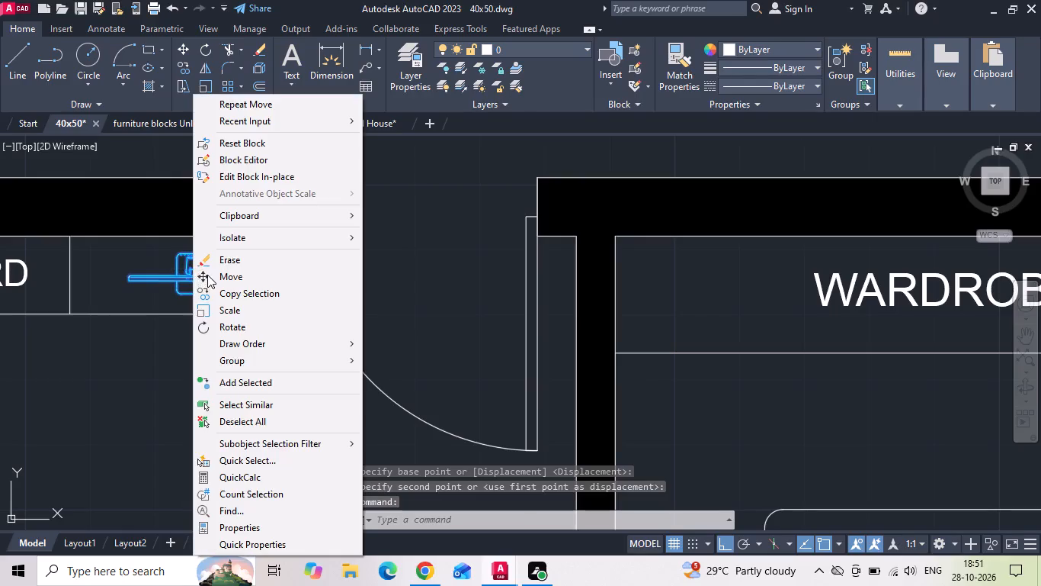
click(208, 275)
click(241, 400)
click(219, 398)
Save the 40x50 drawing.
key(ctrl+s)
ctrl+scroll(361, 364, down, 2)
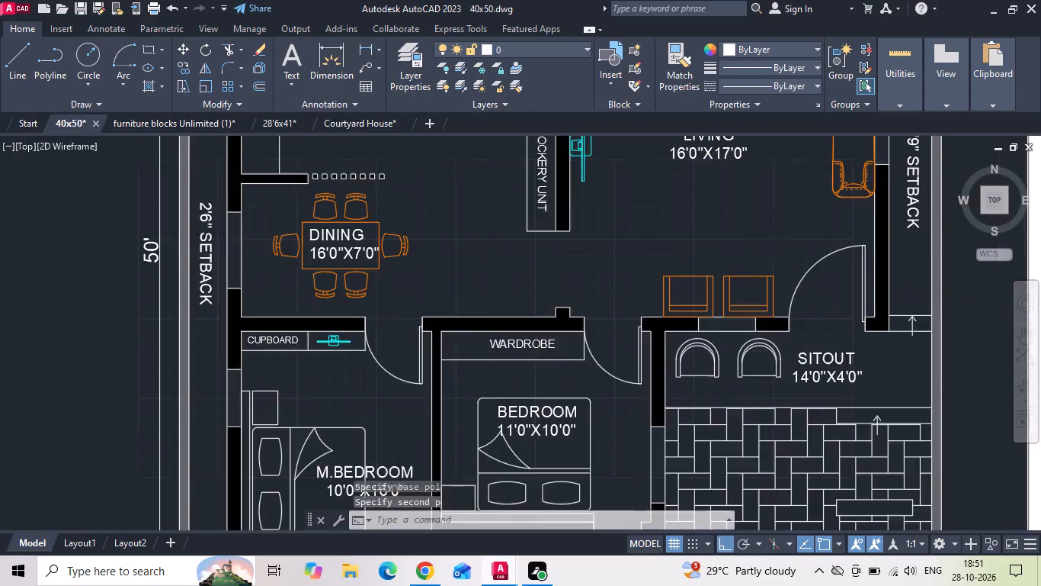
ctrl+scroll(392, 361, down, 3)
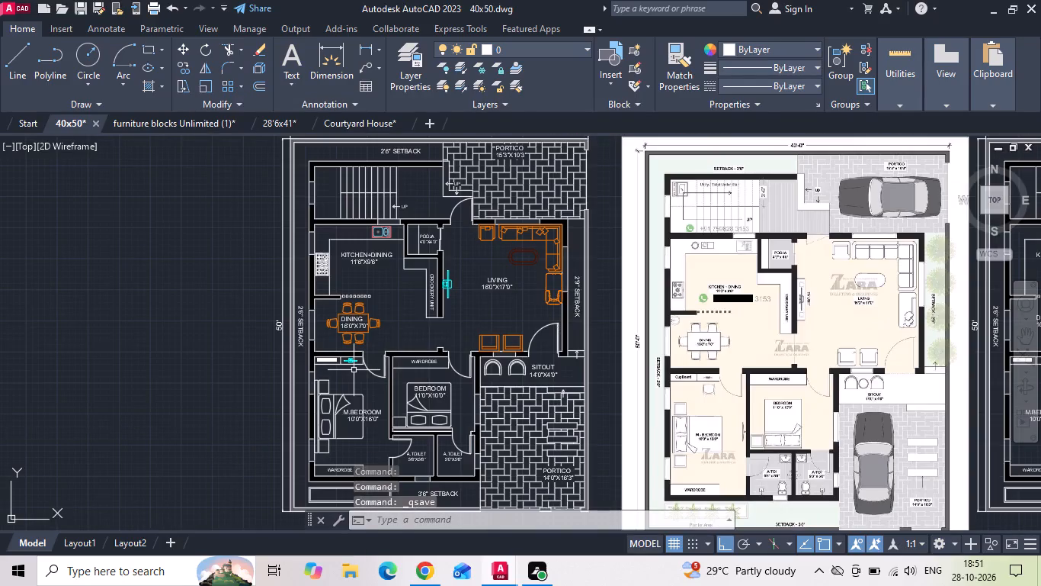
key(ctrl+s)
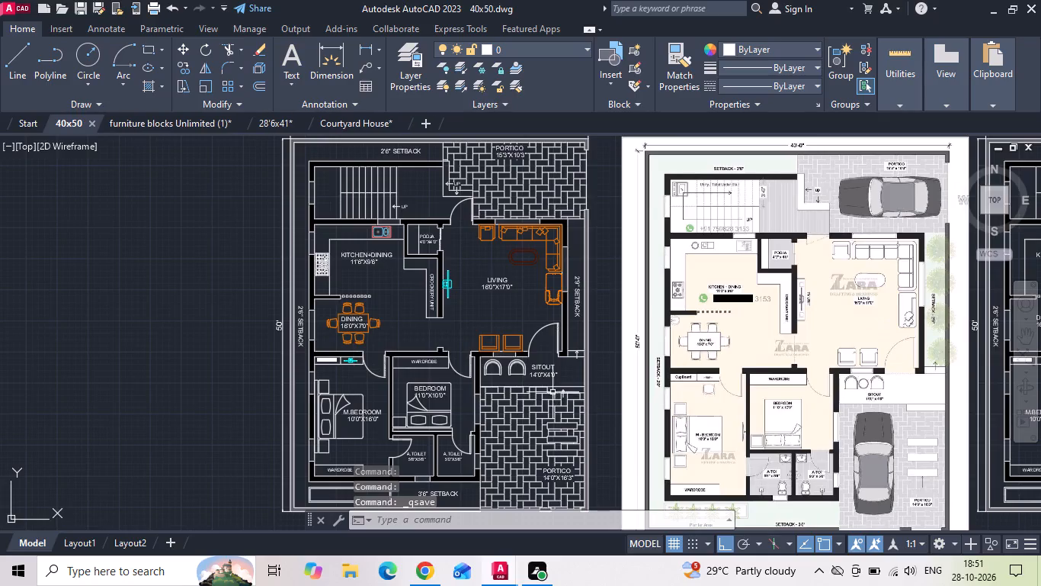
Copy a squarish plan-view chair from the furniture blocks drawing and paste it in front of the 40x50 master bedroom's TV counter.
scroll(725, 391, up, 2)
scroll(725, 391, down, 1)
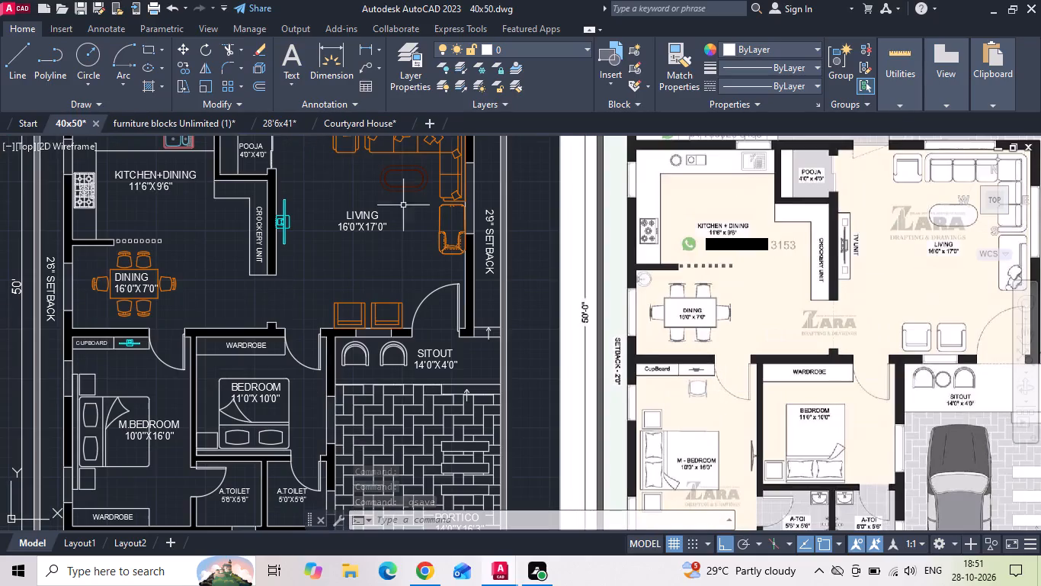
click(175, 121)
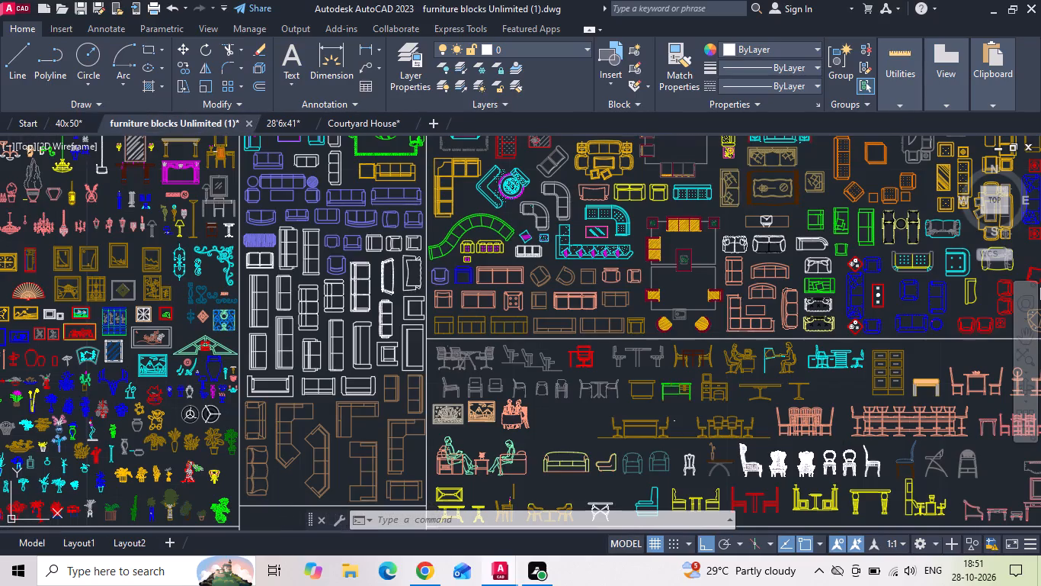
middle_drag(132, 340, 493, 318)
scroll(495, 317, down, 2)
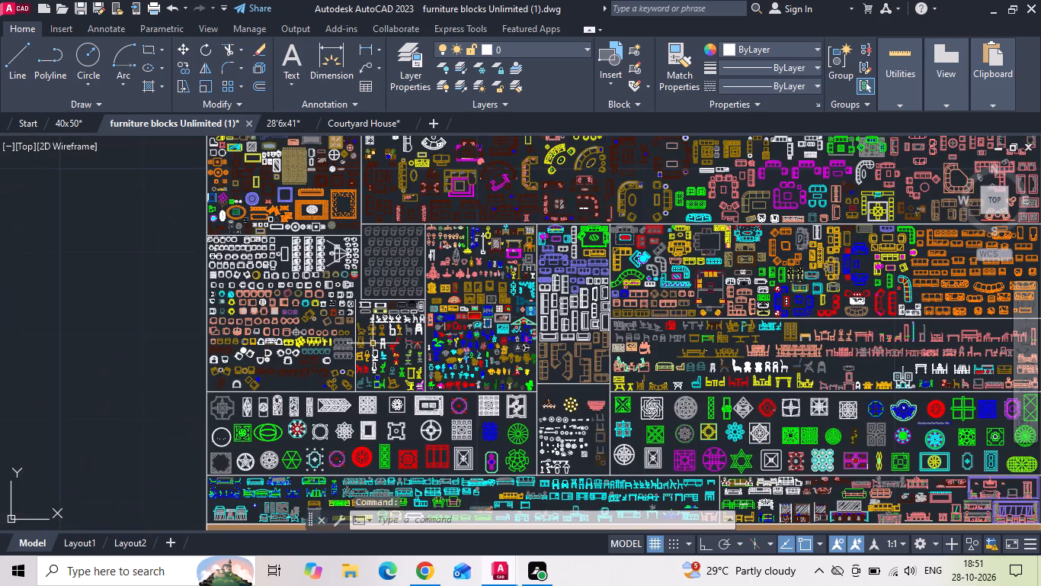
scroll(296, 346, up, 2)
scroll(76, 299, up, 2)
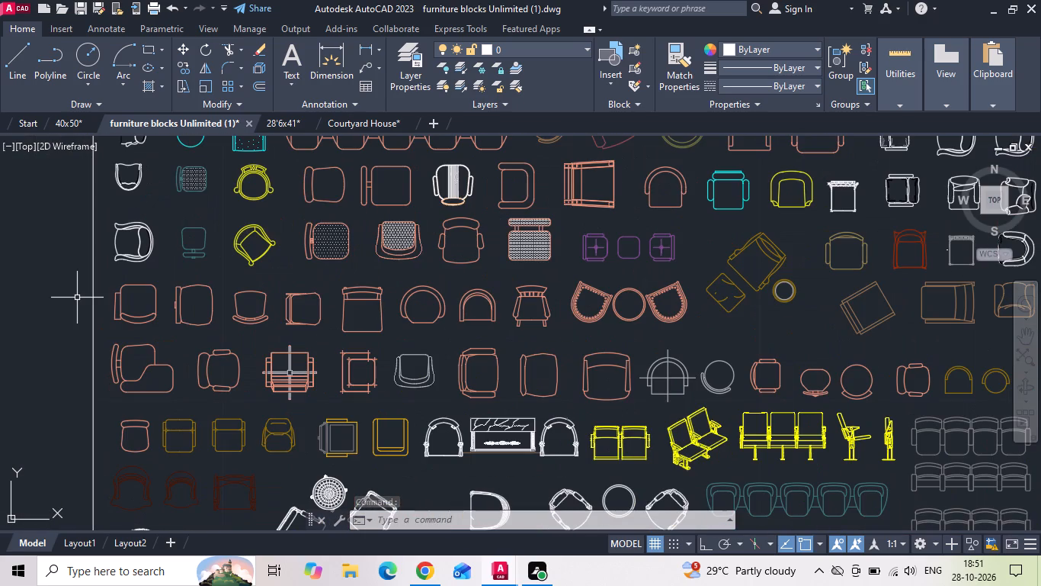
click(296, 294)
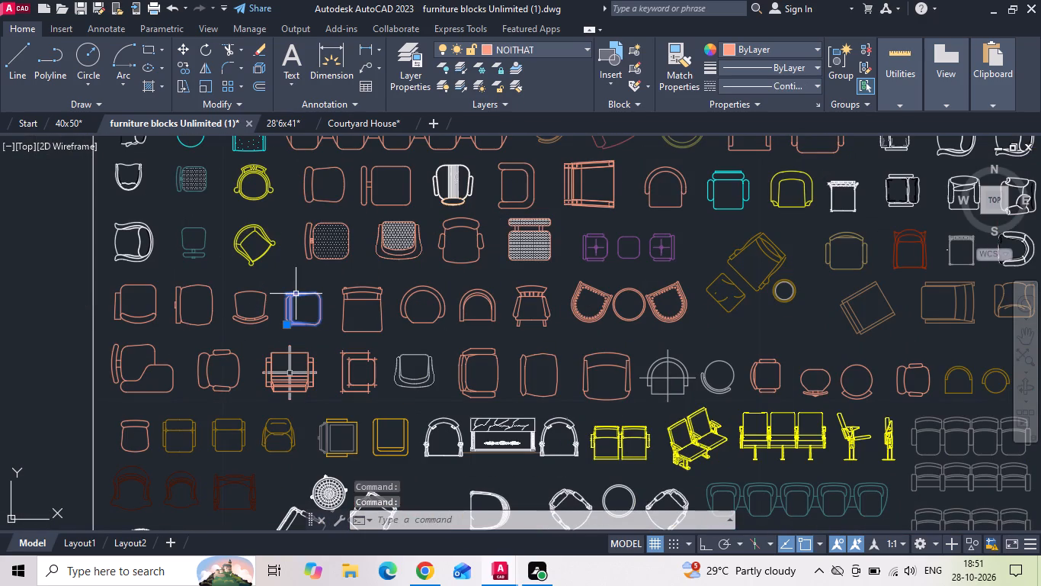
key(ctrl+c)
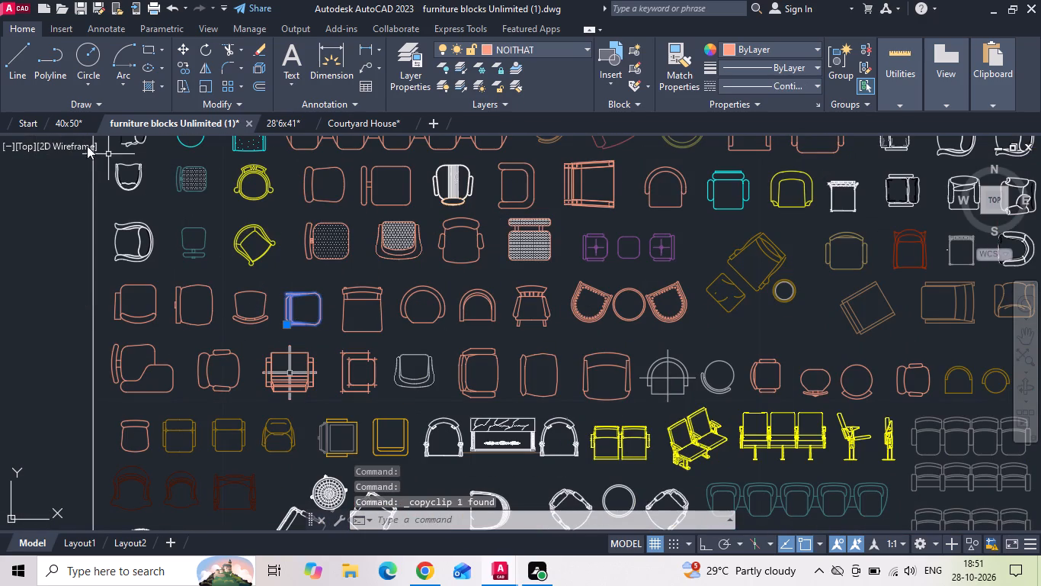
click(67, 124)
key(ctrl+v)
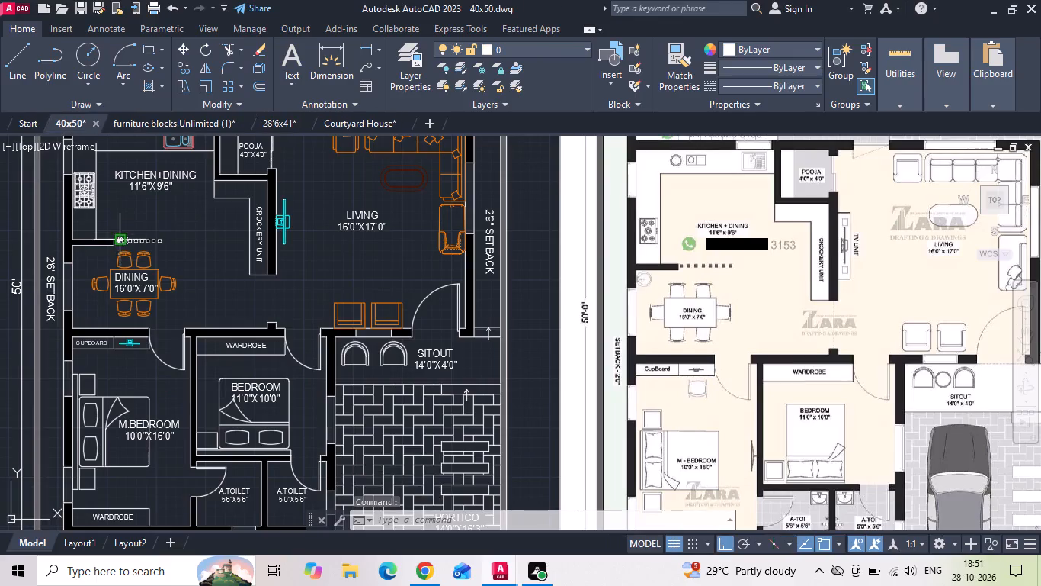
scroll(111, 377, up, 3)
click(180, 285)
Scale the pasted chair by a factor of 39.3701.
scroll(182, 285, up, 2)
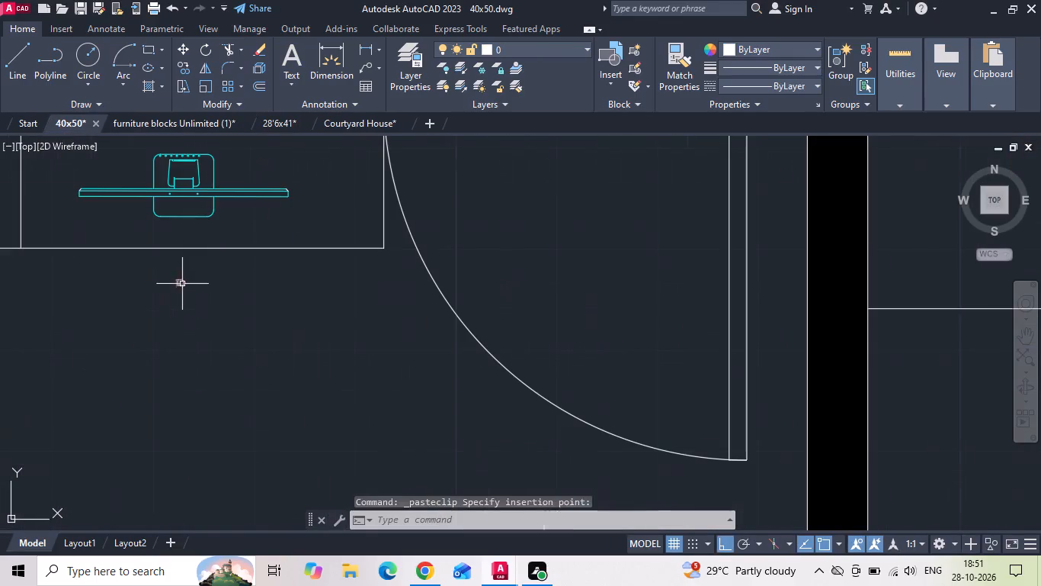
click(180, 278)
right_click(179, 278)
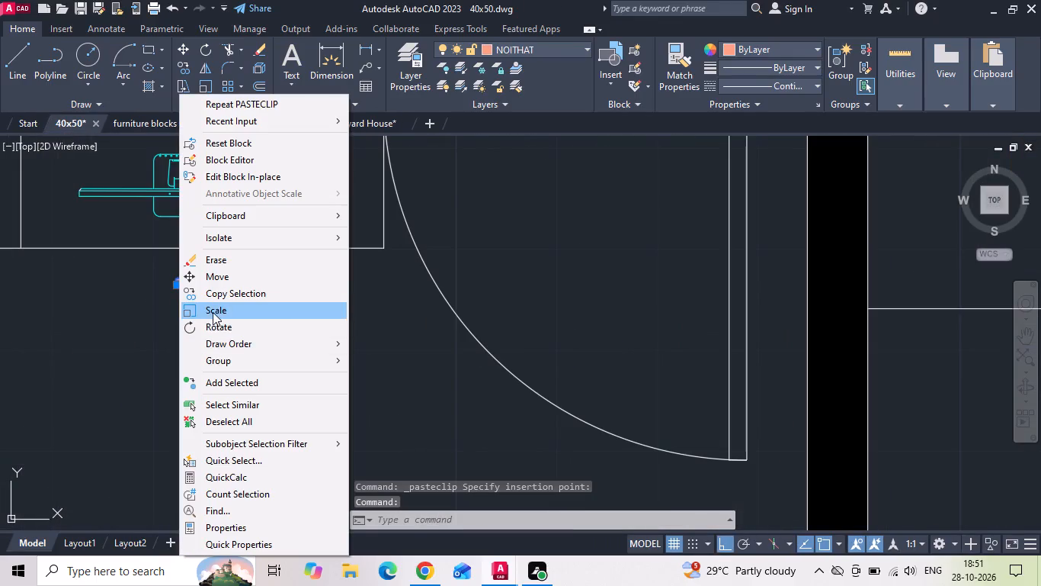
click(210, 312)
drag(176, 278, 179, 309)
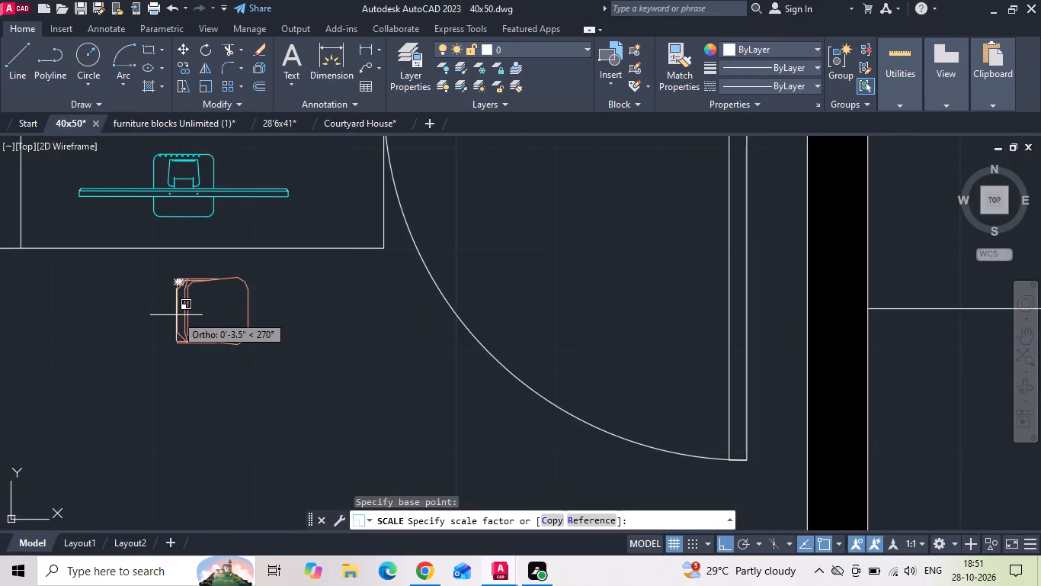
text(39.3701)
key(Return)
Rotate the chair a quarter turn so its seat faces the TV counter and its backrest faces the room.
click(176, 314)
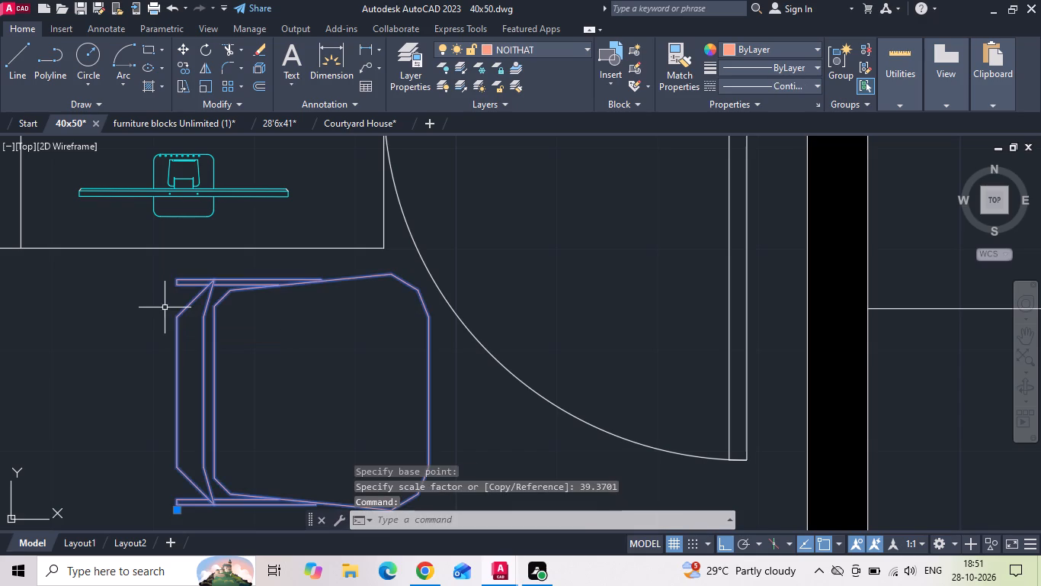
click(165, 307)
right_click(165, 307)
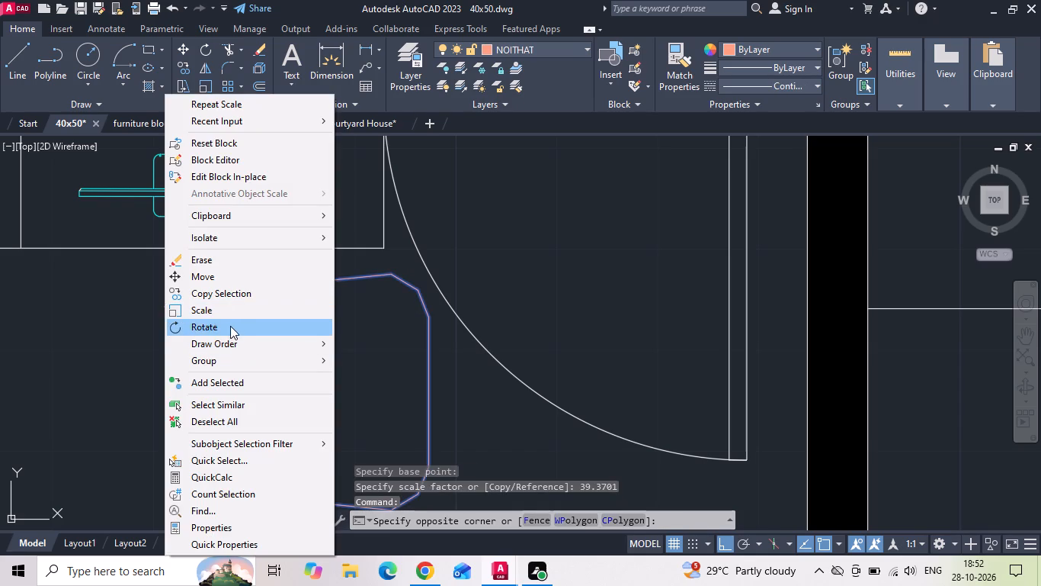
click(229, 327)
click(243, 361)
click(248, 329)
Scale the rotated chair down to about half its size.
click(207, 350)
click(168, 343)
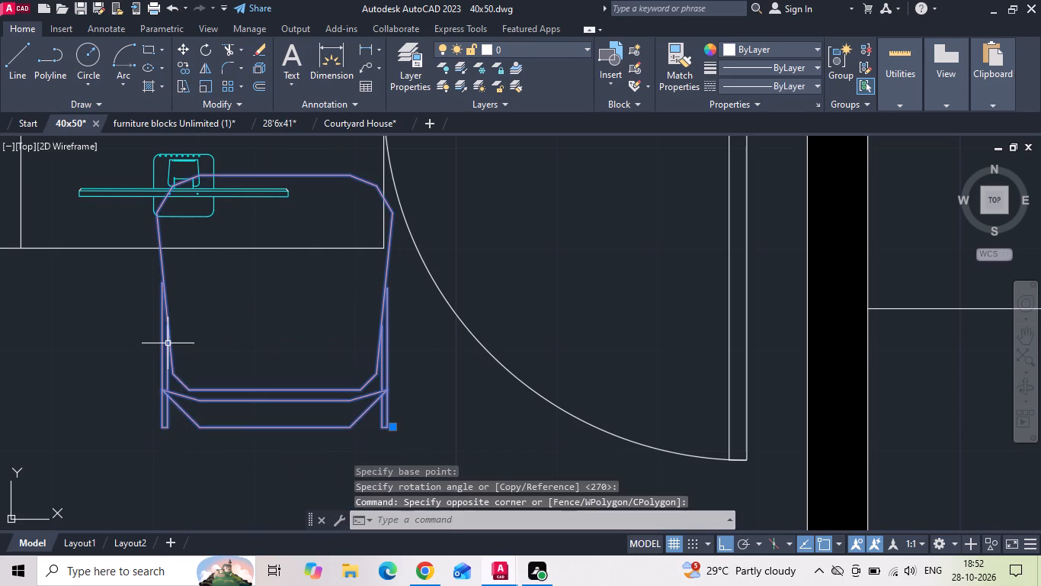
right_click(168, 338)
click(197, 309)
click(278, 309)
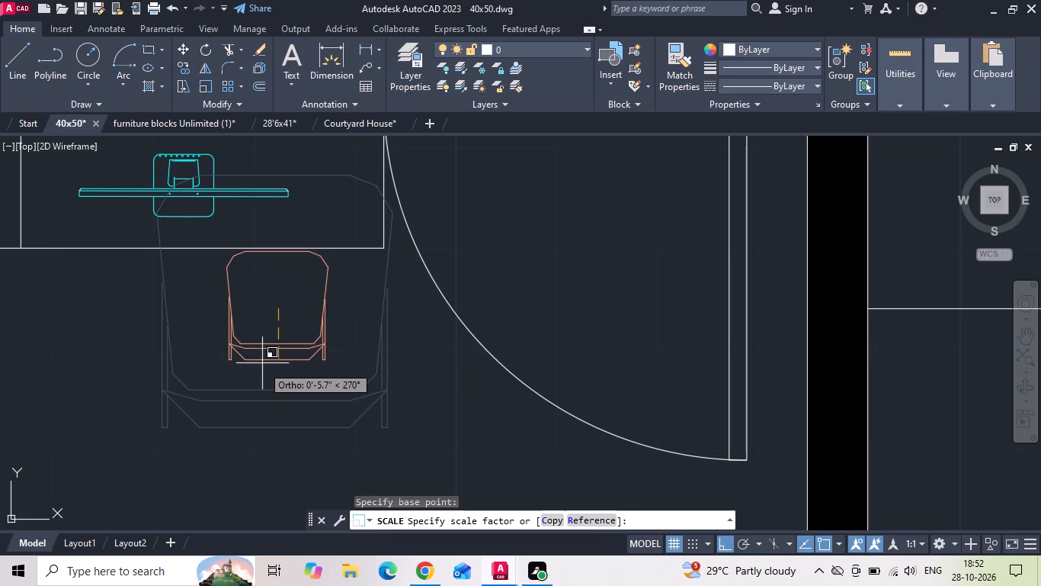
click(266, 372)
Move the chair horizontally about 9 inches so it sits centred in front of the master bedroom TV.
drag(274, 318, 227, 308)
click(139, 296)
right_click(137, 294)
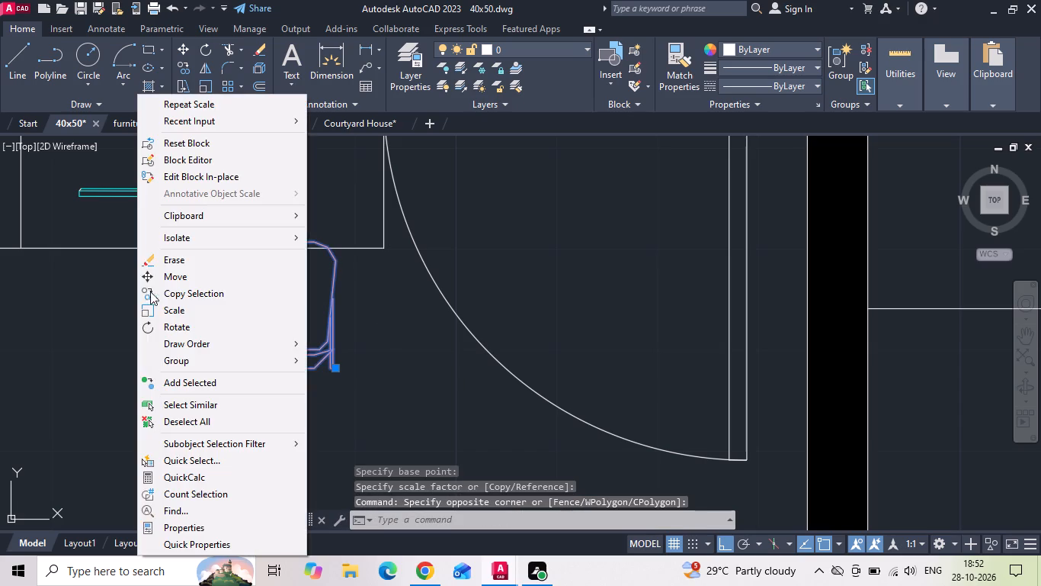
click(168, 273)
click(375, 347)
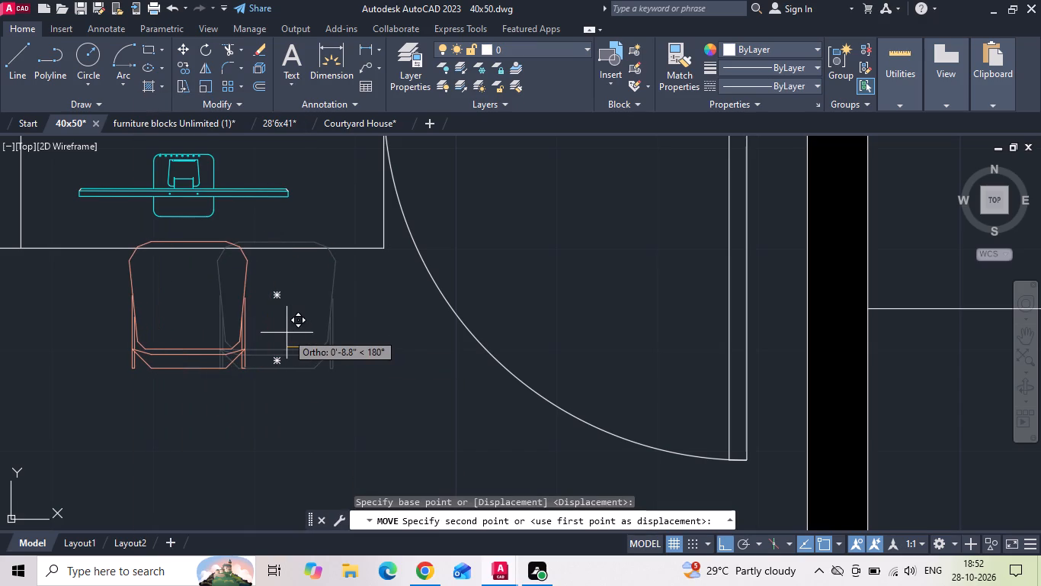
click(286, 333)
Move the chair straight up about 2 inches to tuck it under the master bedroom counter, and save the drawing.
drag(261, 328, 251, 323)
click(214, 306)
right_click(213, 304)
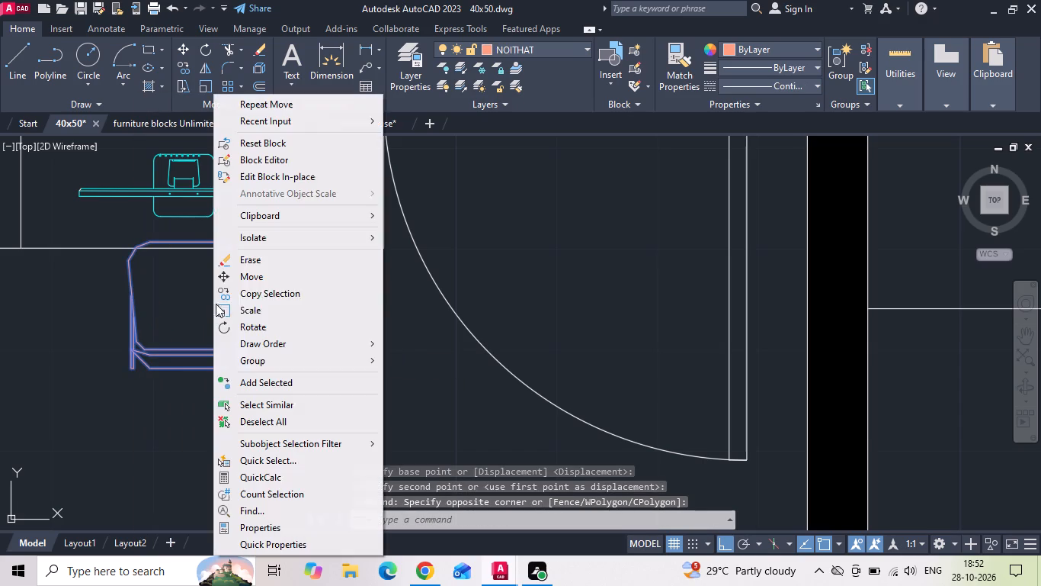
click(242, 280)
click(272, 423)
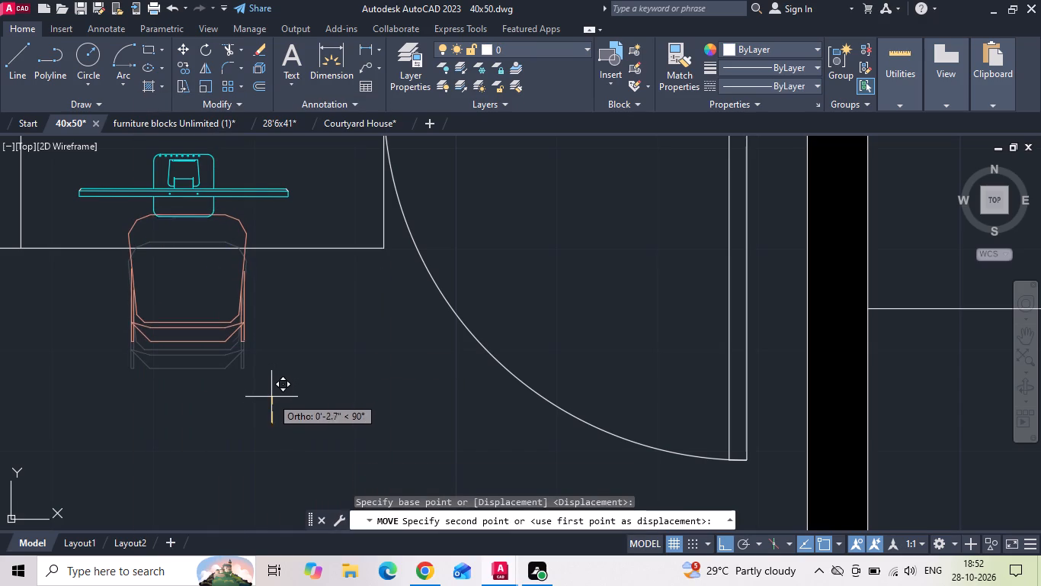
click(270, 402)
key(ctrl+s)
Open the Plumbing_library drawing from the Downloads folder.
scroll(269, 402, down, 2)
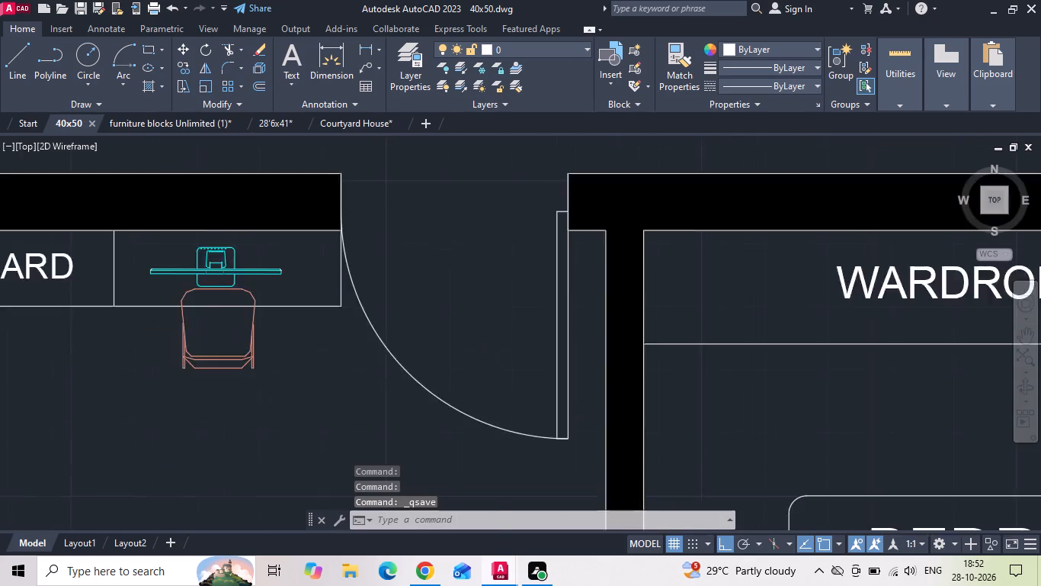
scroll(277, 396, down, 2)
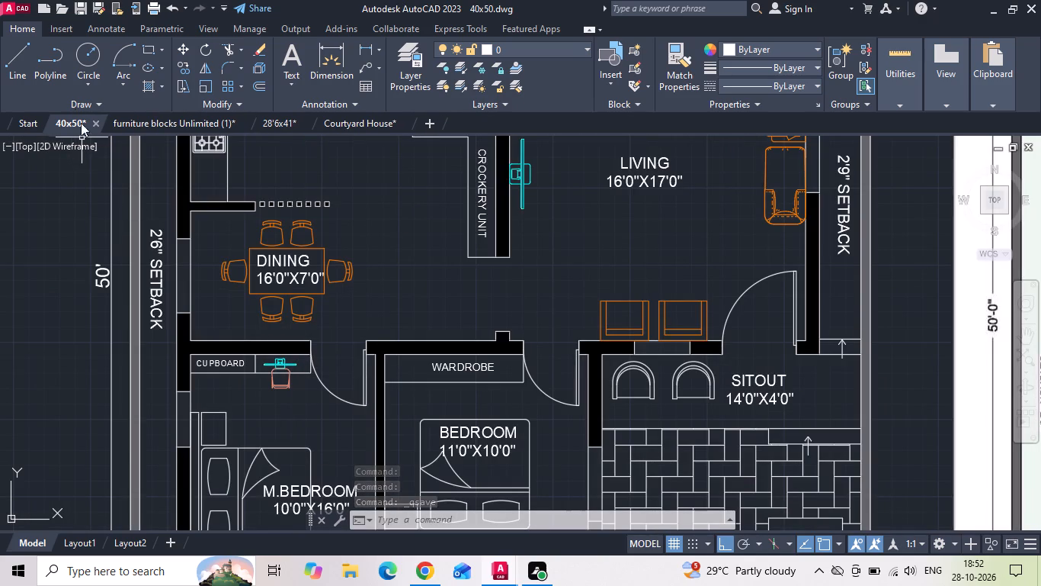
click(11, 6)
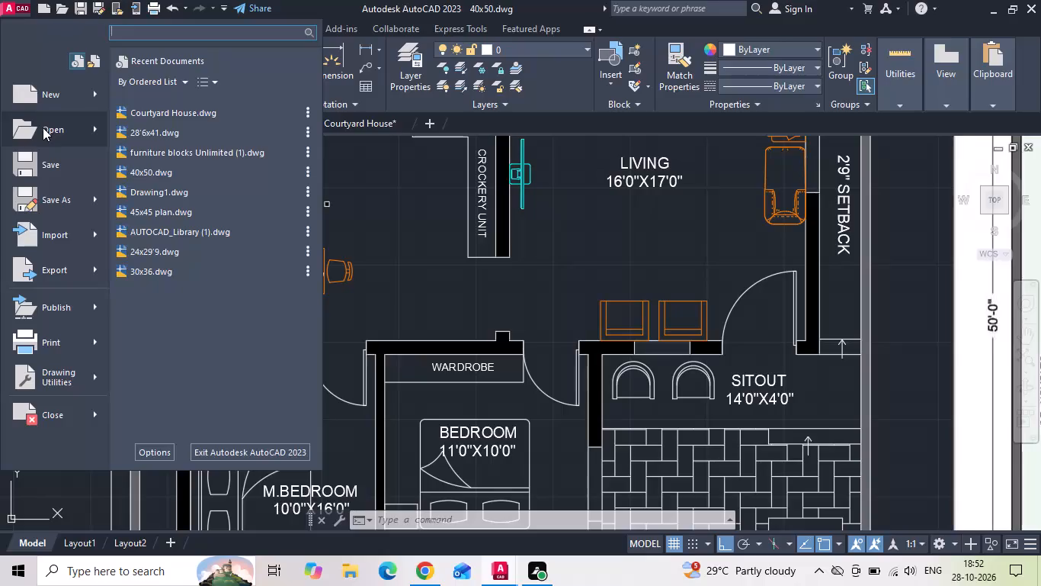
click(232, 114)
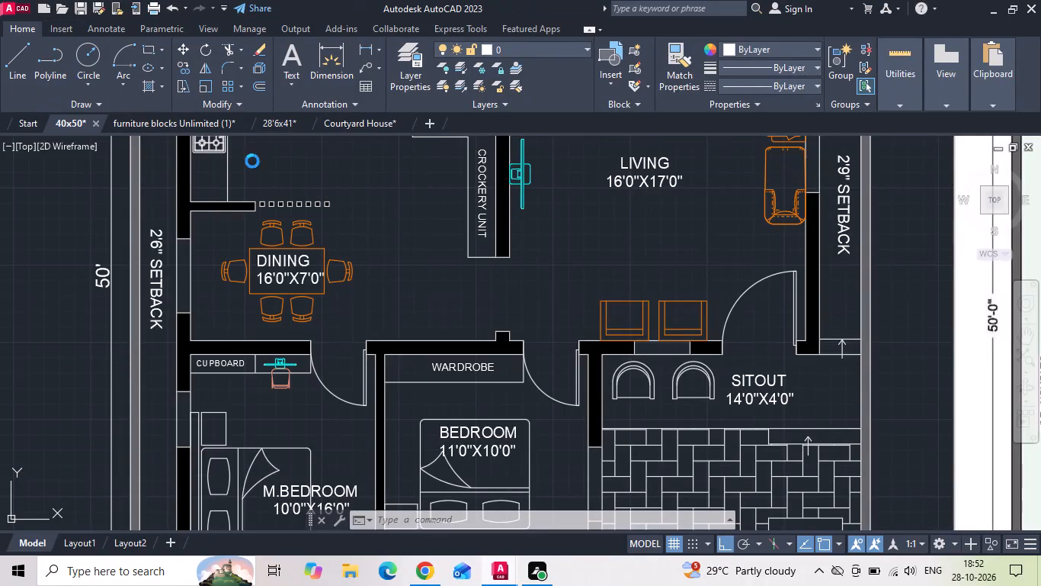
double_click(327, 255)
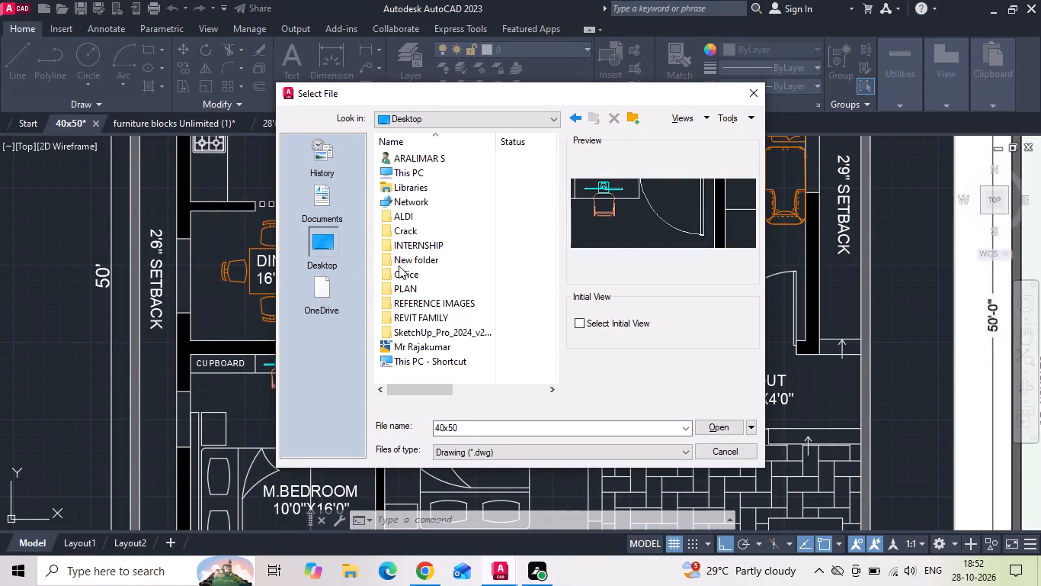
double_click(425, 178)
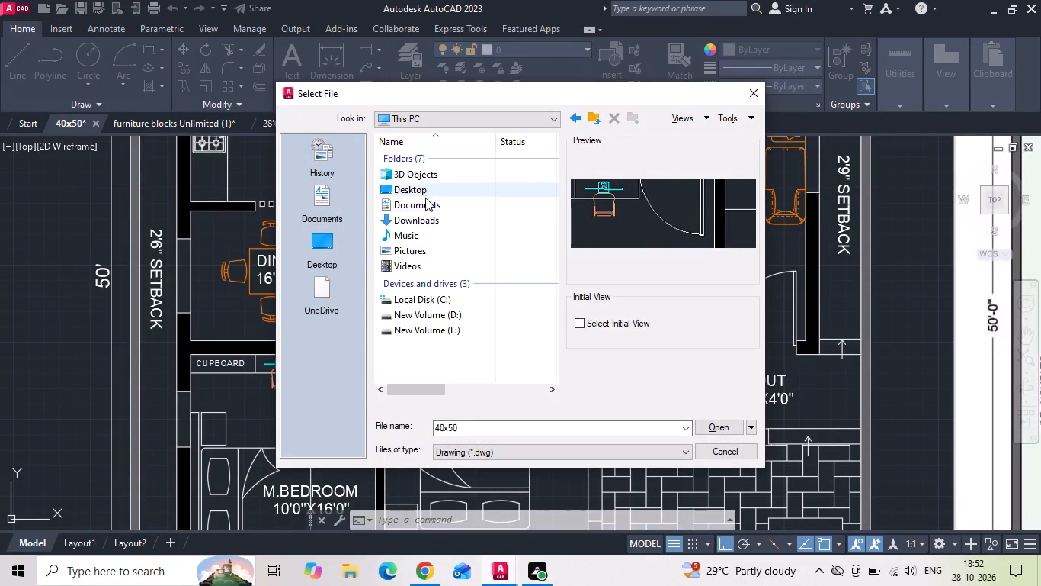
double_click(421, 222)
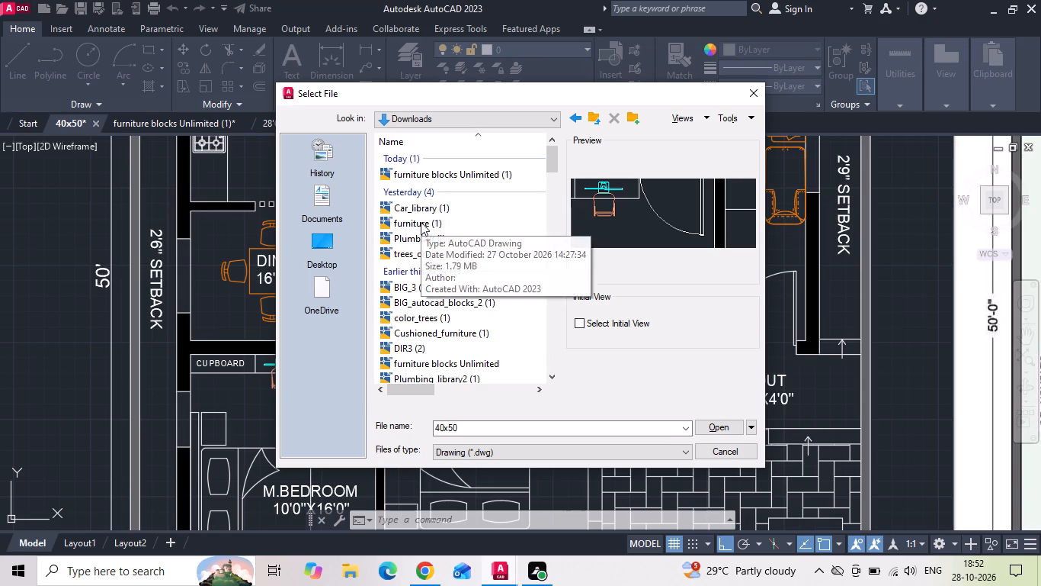
click(418, 240)
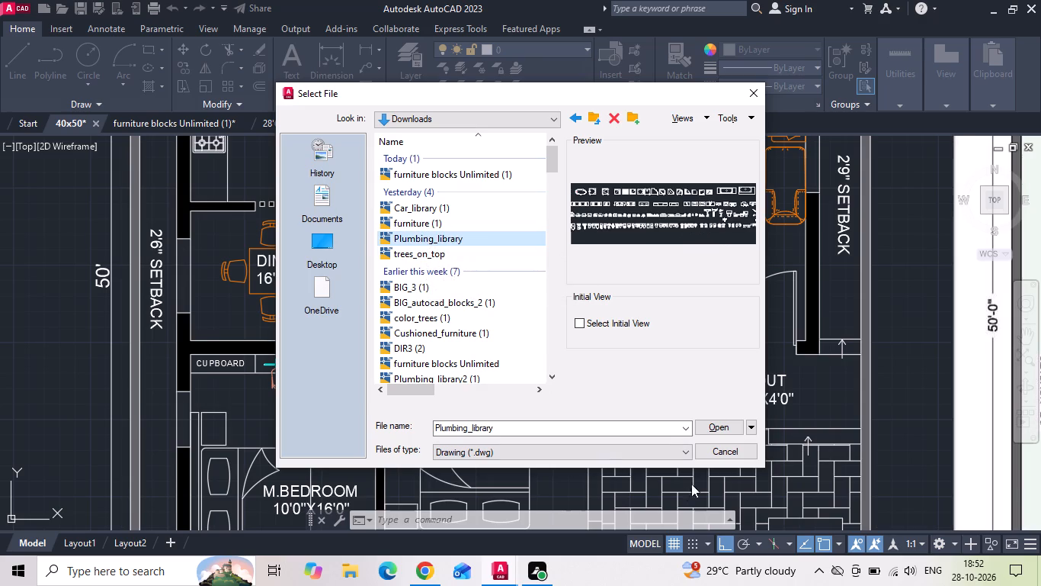
click(707, 420)
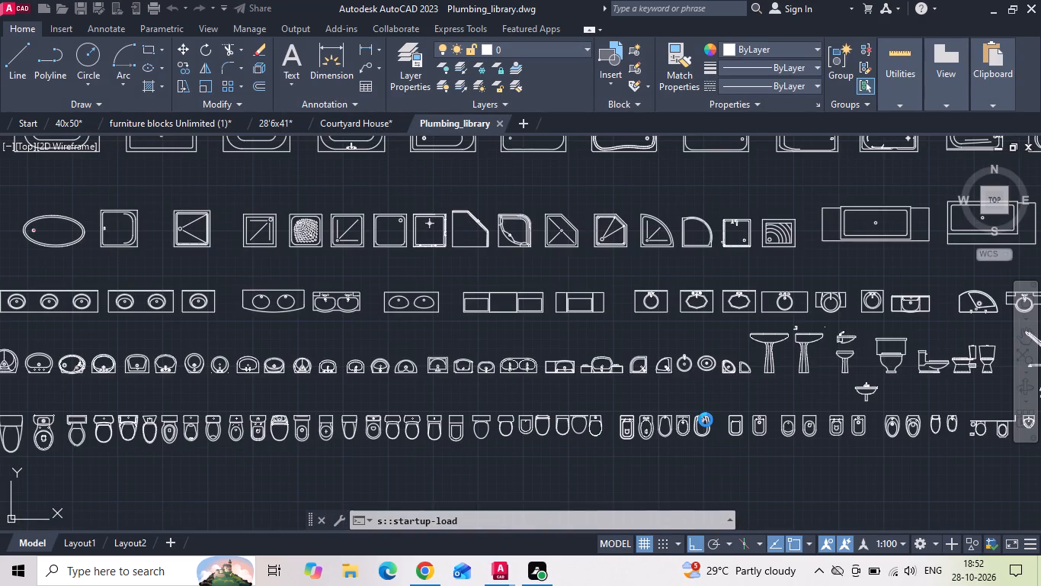
Copy a rectangular washbasin and a round washbasin from the plumbing library and paste them beside the plans in the 40x50 drawing.
scroll(398, 364, up, 2)
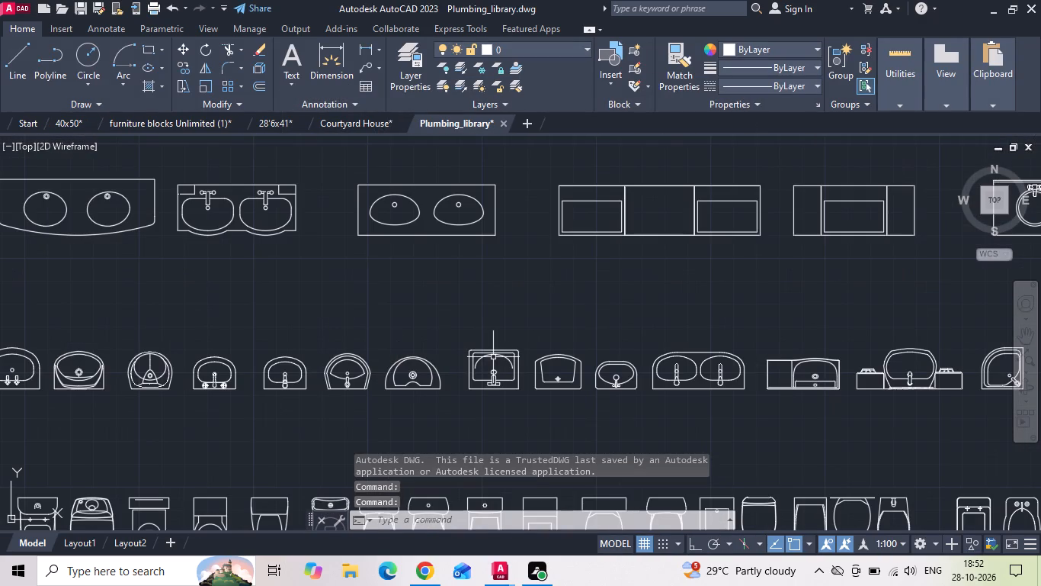
click(493, 357)
click(476, 330)
scroll(474, 330, down, 1)
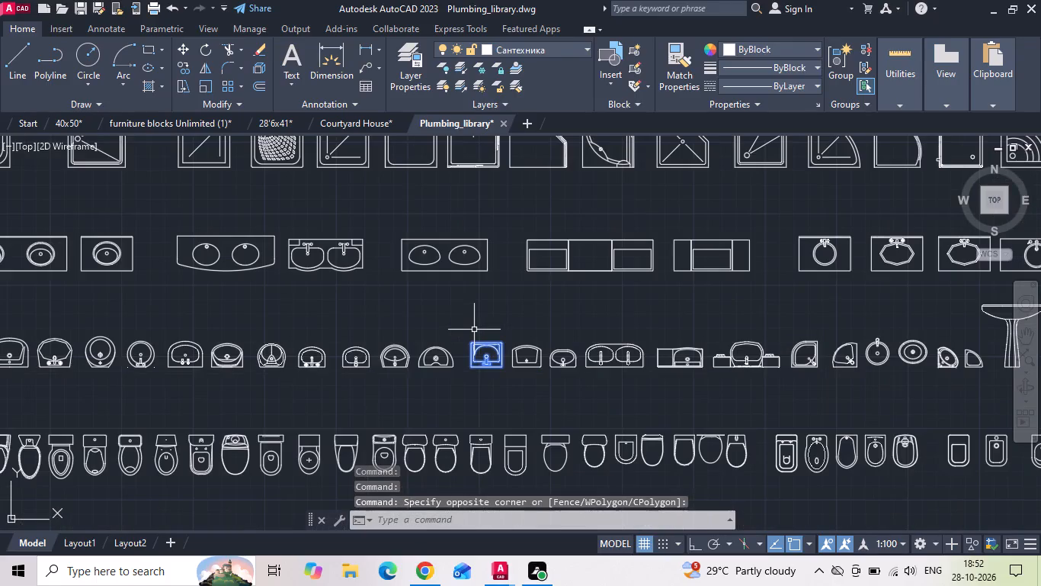
click(879, 357)
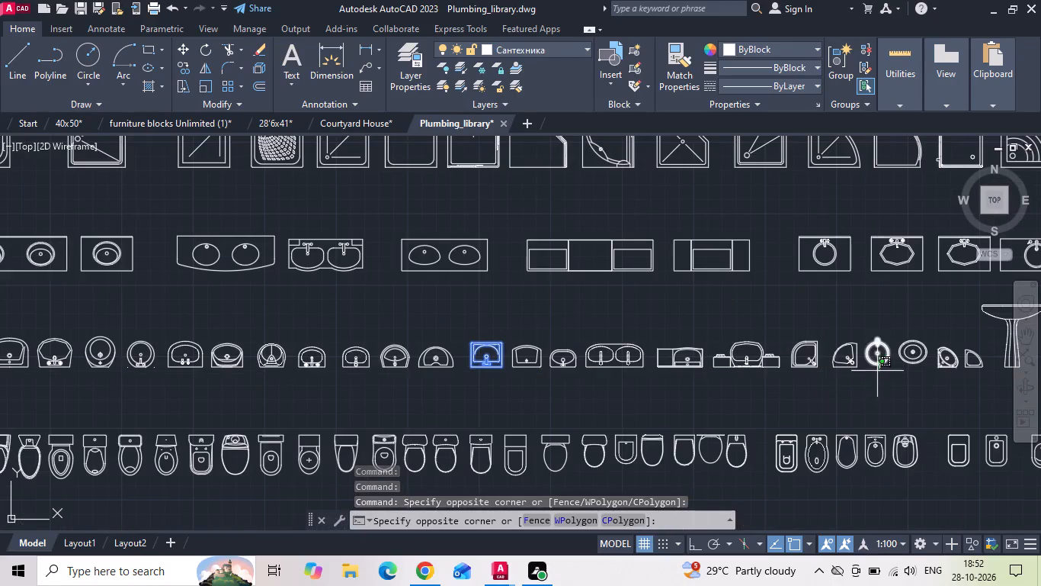
click(877, 377)
key(ctrl+c)
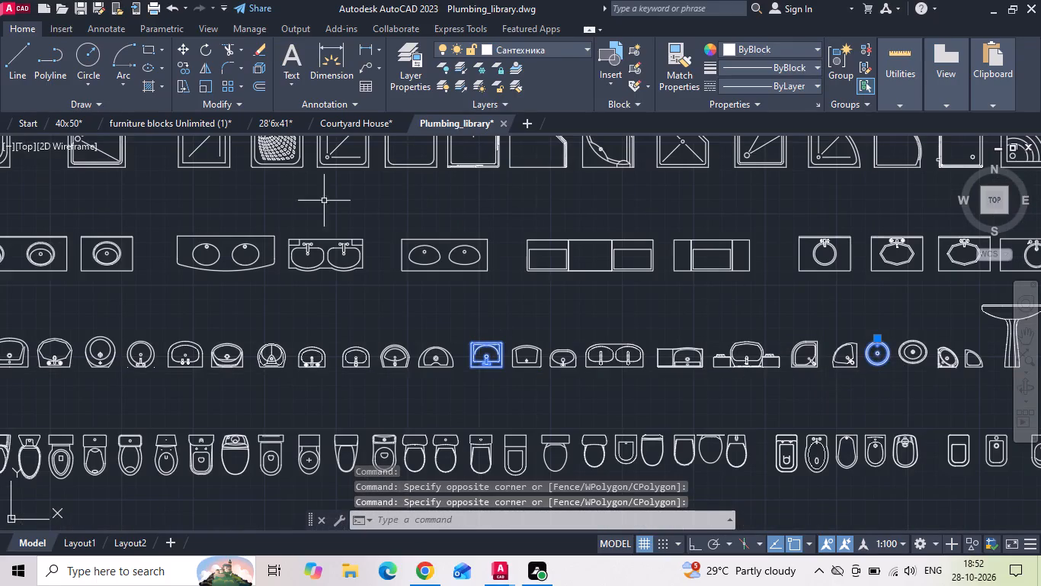
click(64, 124)
key(ctrl+v)
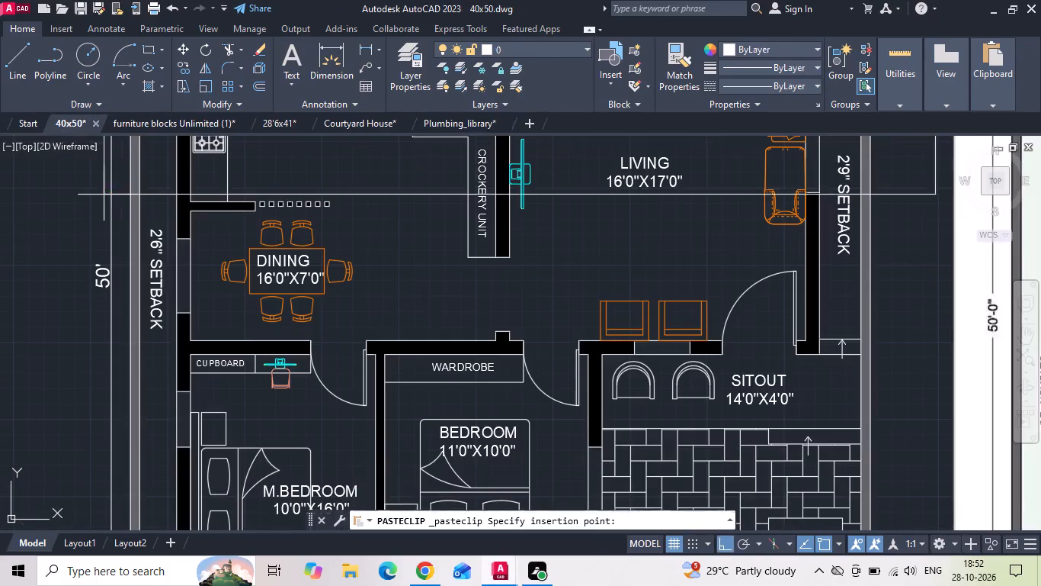
scroll(184, 269, down, 3)
scroll(136, 398, down, 2)
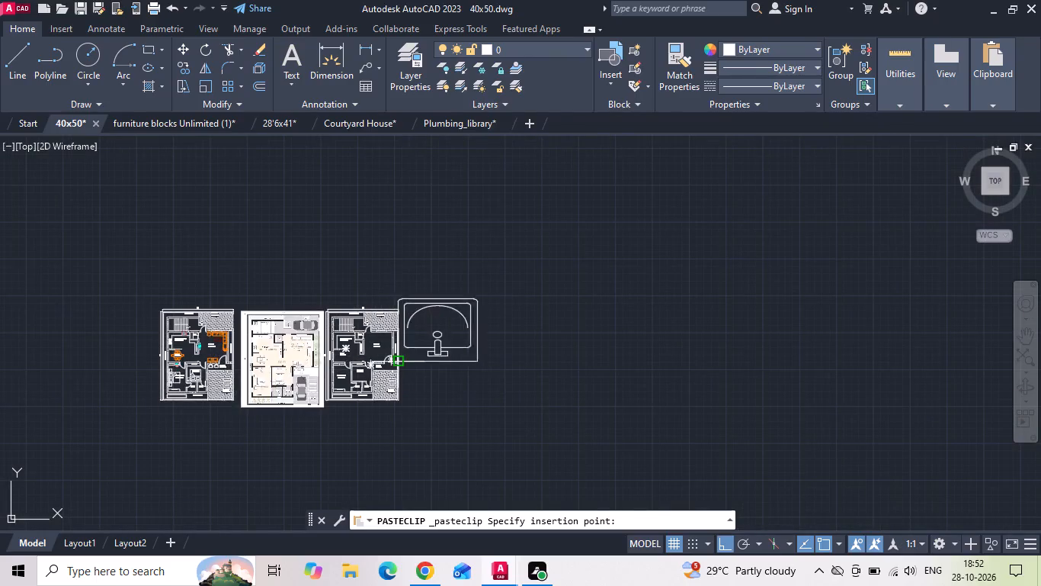
click(412, 362)
Move the pasted round washbasin horizontally so it sits close to the rectangular washbasin beside the plans.
scroll(413, 362, down, 3)
drag(674, 330, 655, 377)
click(651, 385)
right_click(651, 385)
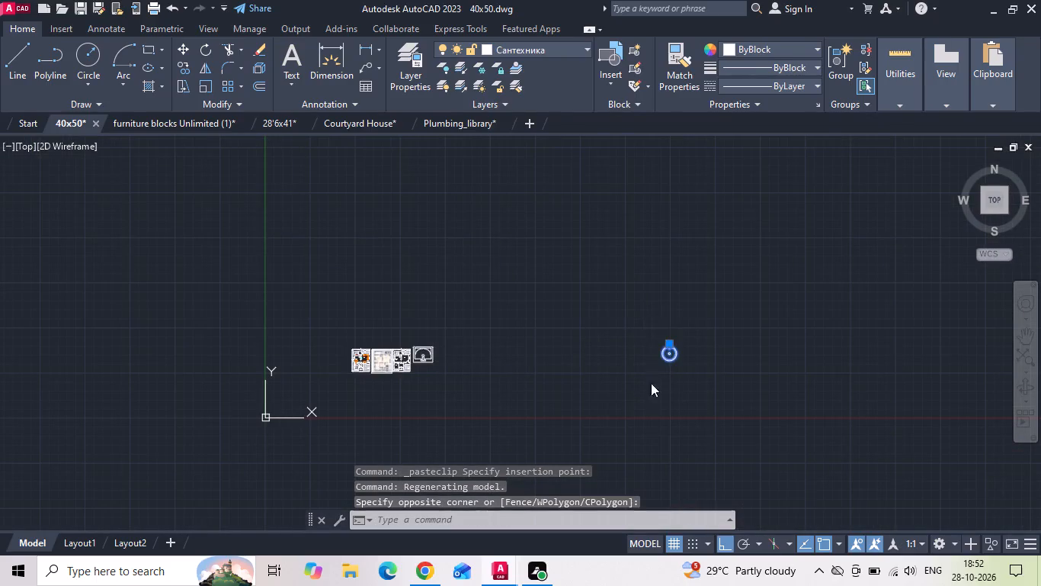
click(706, 281)
click(675, 356)
scroll(472, 340, up, 3)
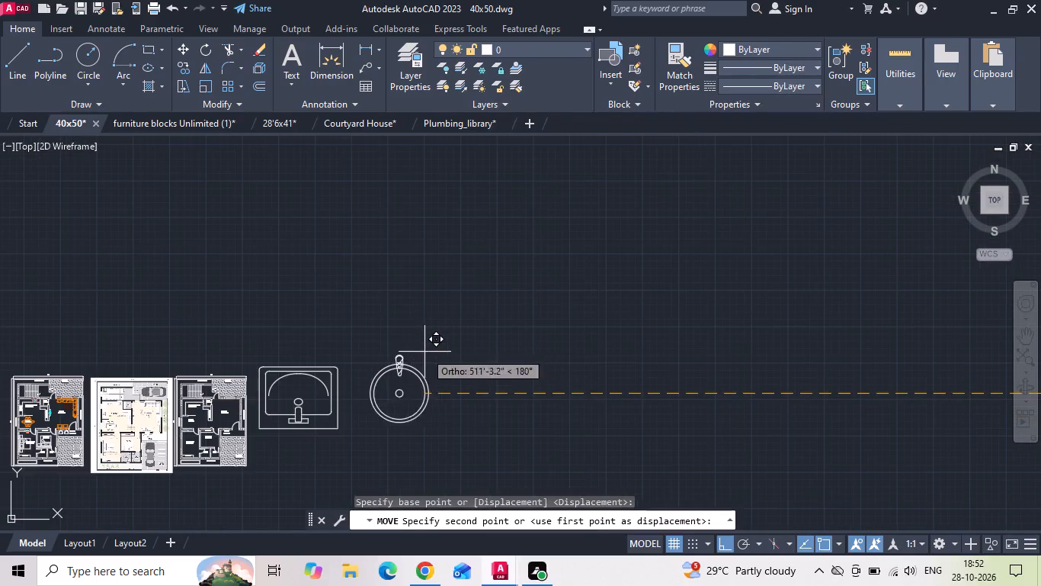
click(392, 357)
Check the reference's attached toilets, and select a WC with a rounded rectangular tank and the plan-view twin-knob mixer tap in Plumbing_library.
scroll(91, 443, up, 3)
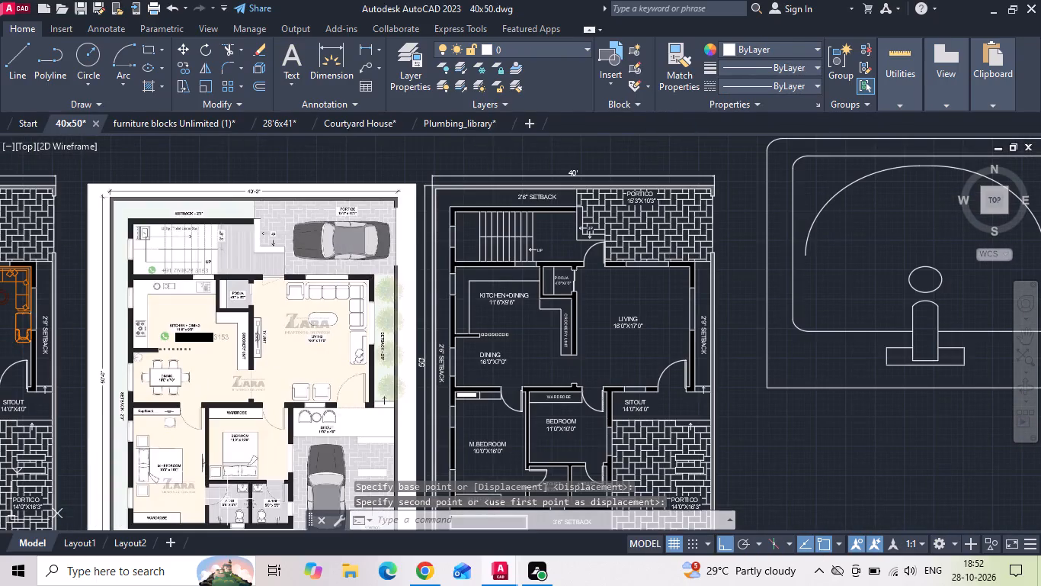
middle_drag(219, 481, 220, 370)
scroll(234, 395, up, 2)
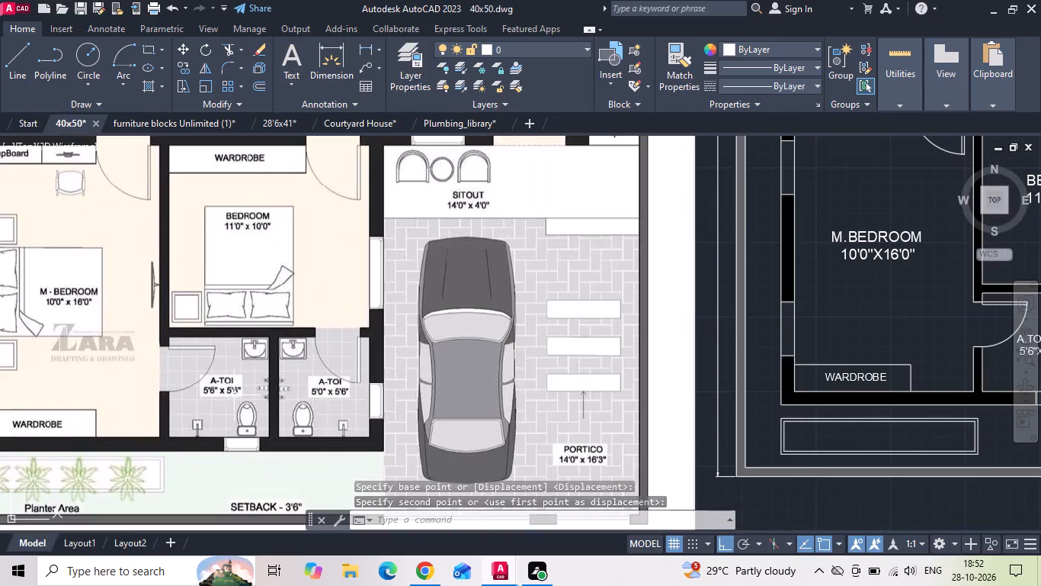
click(432, 121)
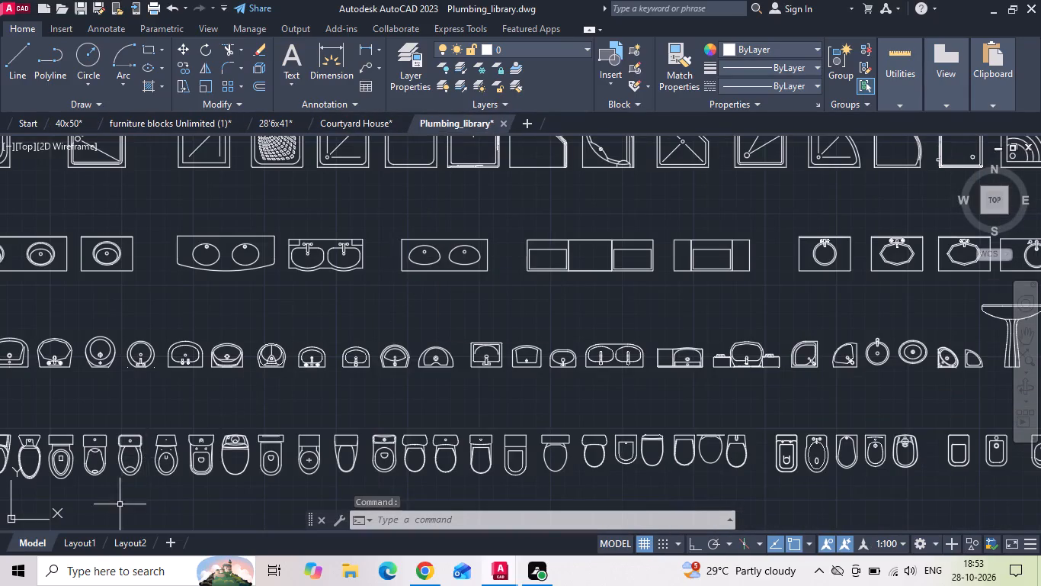
scroll(120, 504, up, 2)
middle_drag(135, 466, 602, 422)
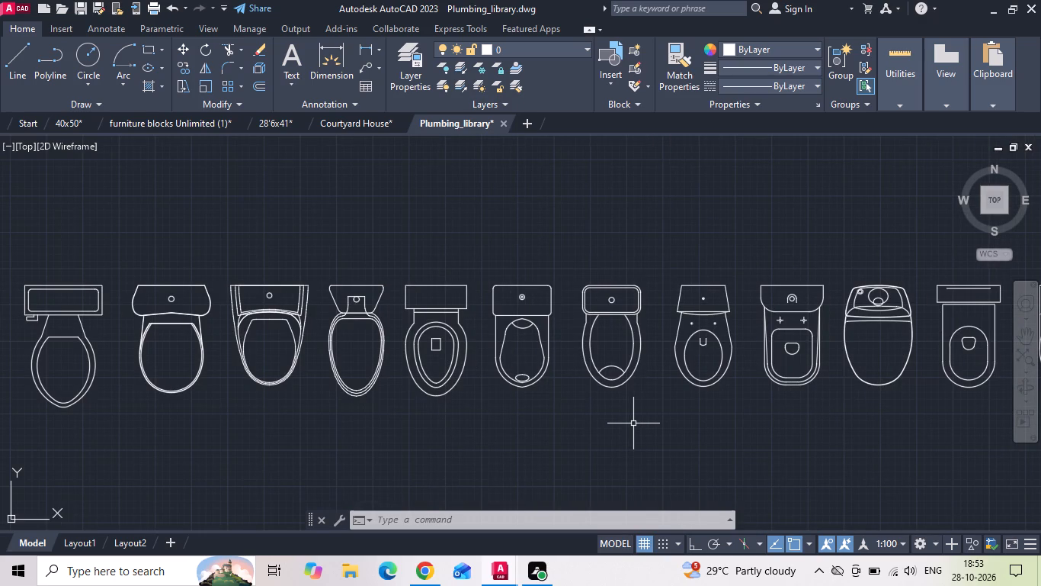
scroll(633, 423, down, 1)
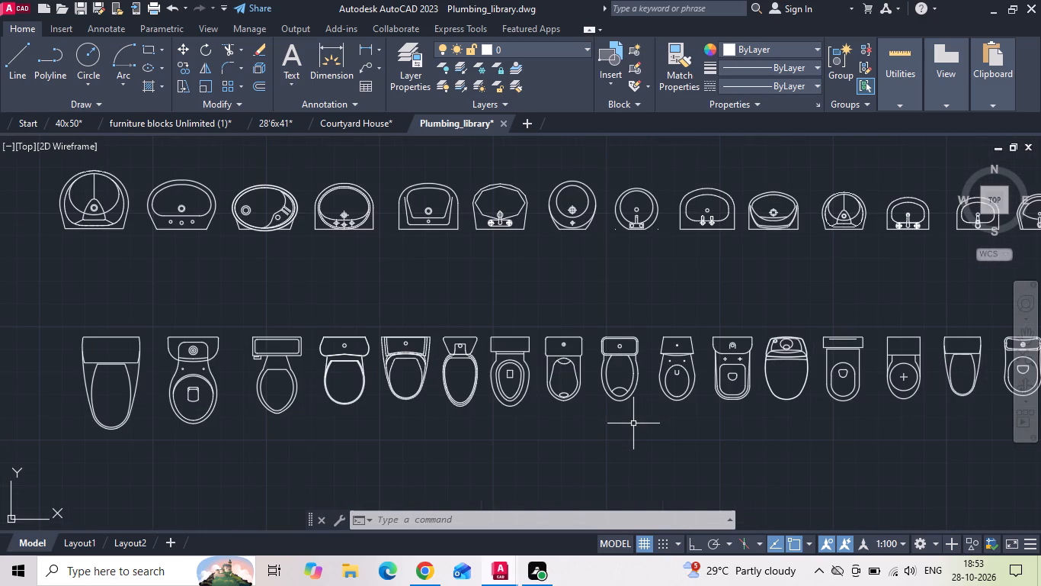
scroll(633, 423, down, 1)
click(634, 426)
click(626, 368)
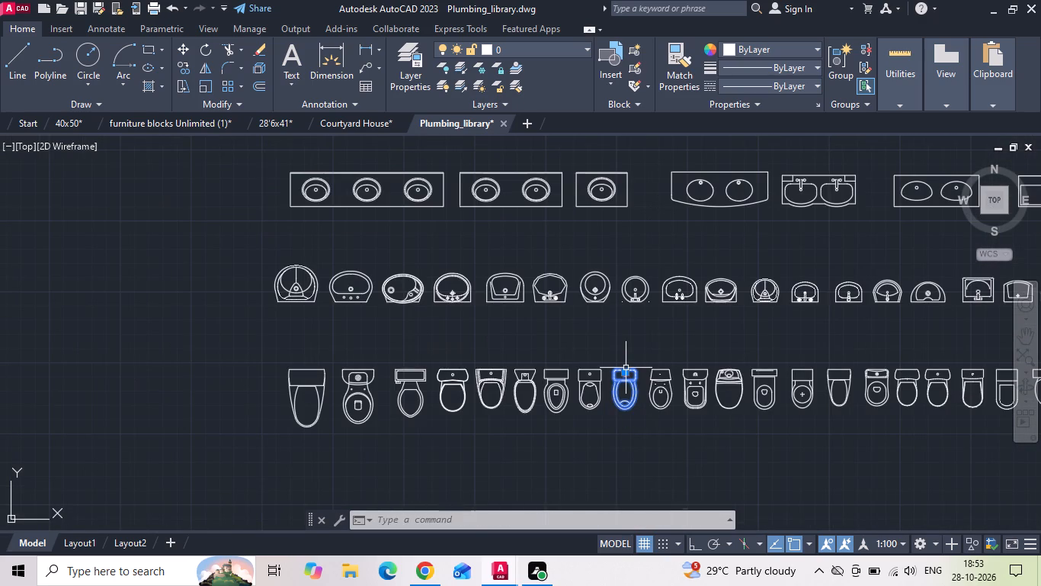
scroll(498, 344, down, 2)
middle_drag(701, 367, 700, 366)
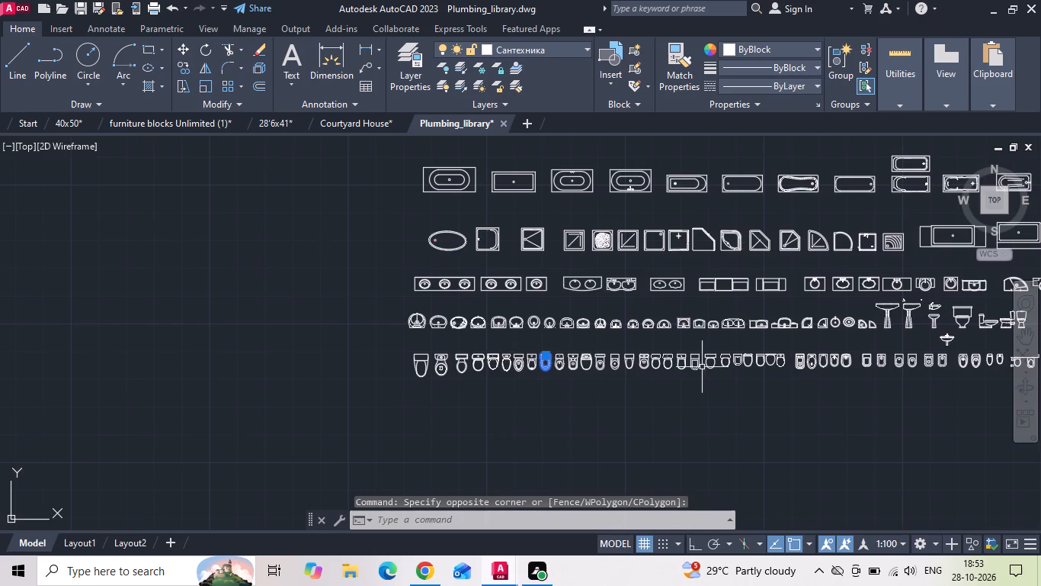
middle_drag(700, 366, 258, 367)
scroll(628, 347, up, 5)
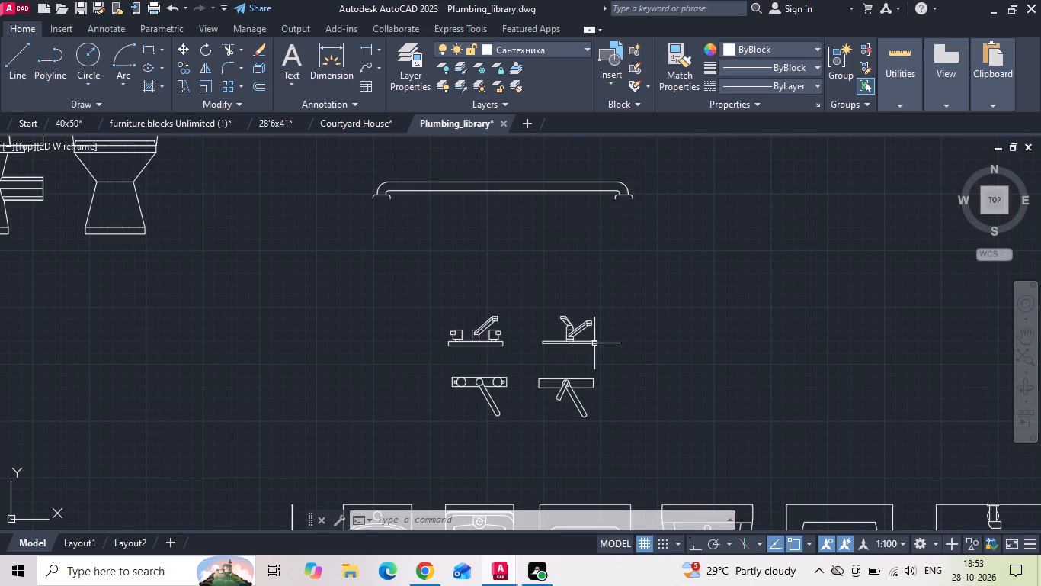
click(479, 377)
Look through the rest of the plumbing library for other bathroom and utility fixtures.
scroll(479, 377, down, 3)
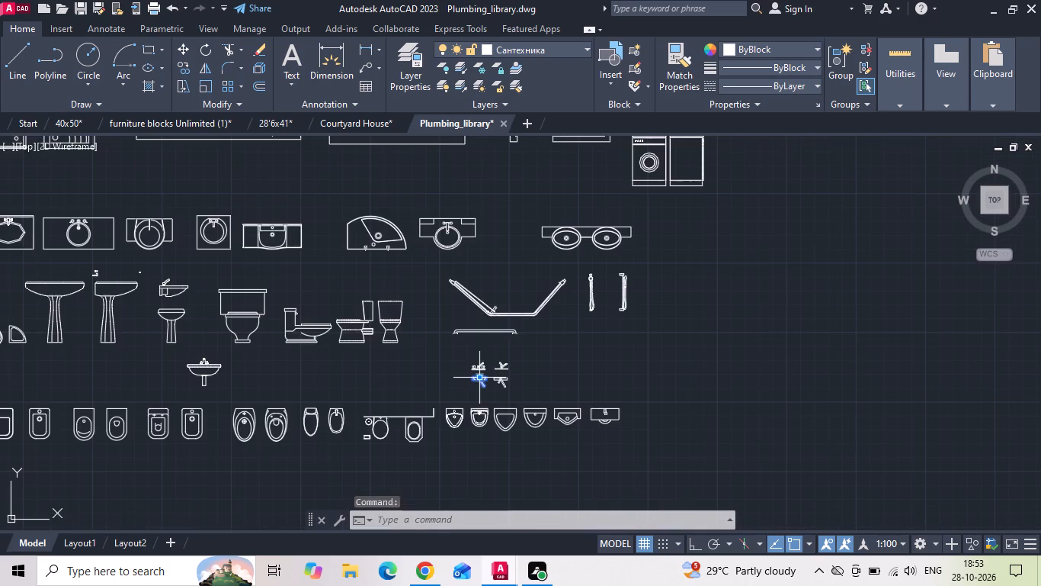
middle_drag(423, 358, 440, 374)
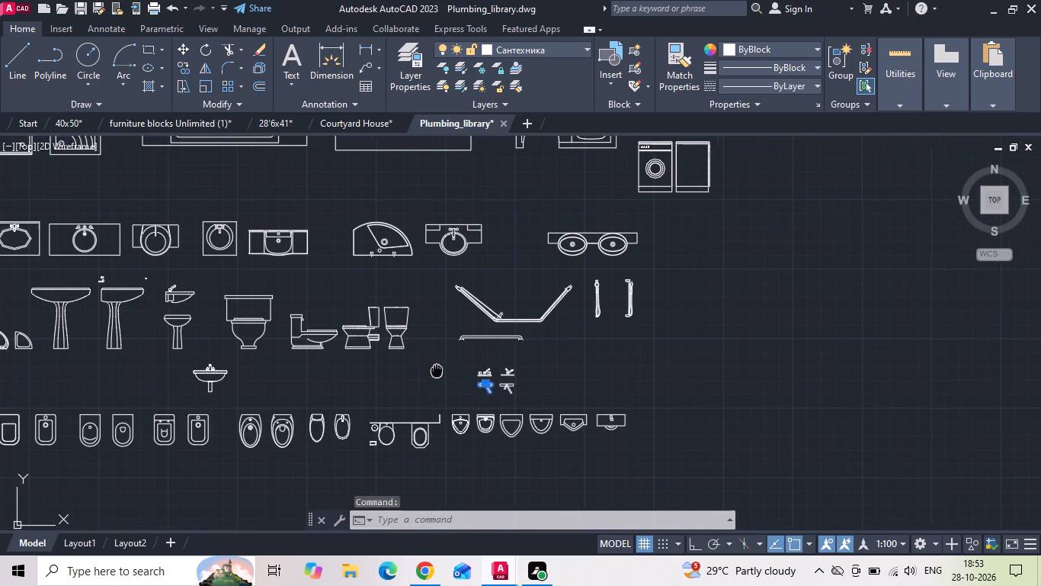
middle_drag(440, 374, 447, 380)
scroll(159, 304, up, 3)
scroll(526, 307, down, 1)
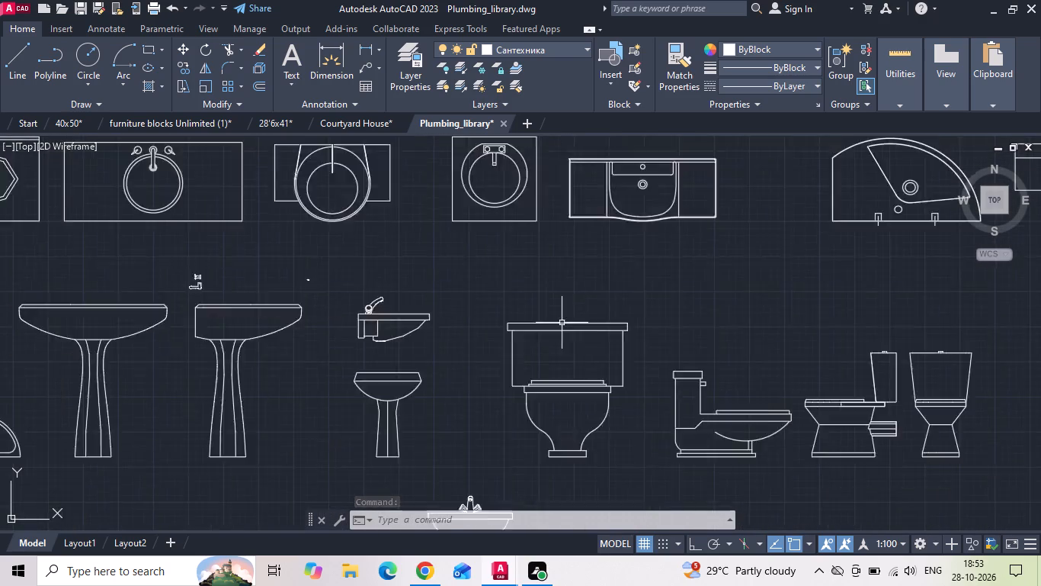
scroll(572, 330, down, 1)
scroll(439, 306, up, 2)
scroll(381, 362, down, 4)
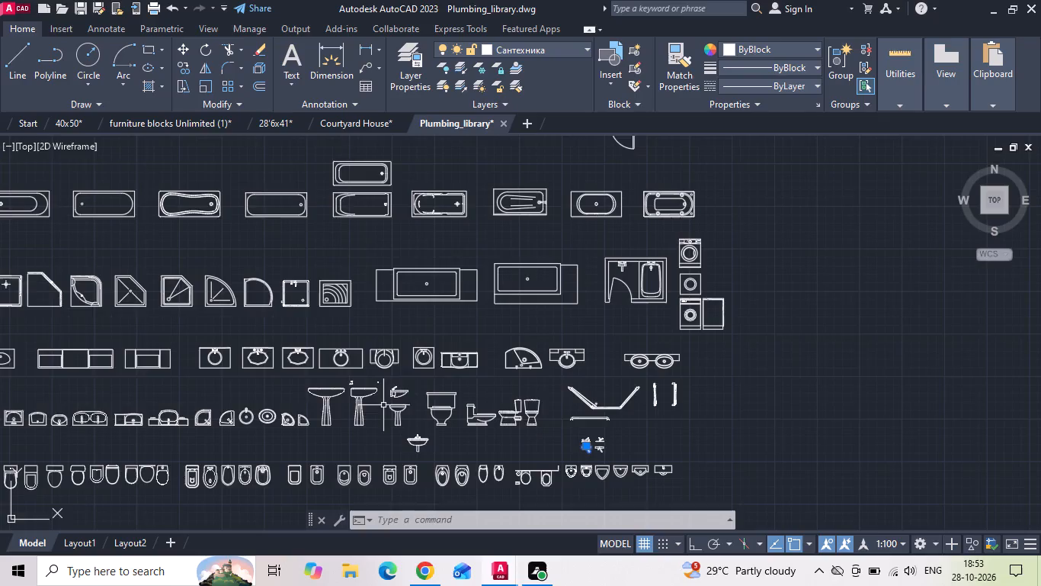
scroll(617, 237, up, 3)
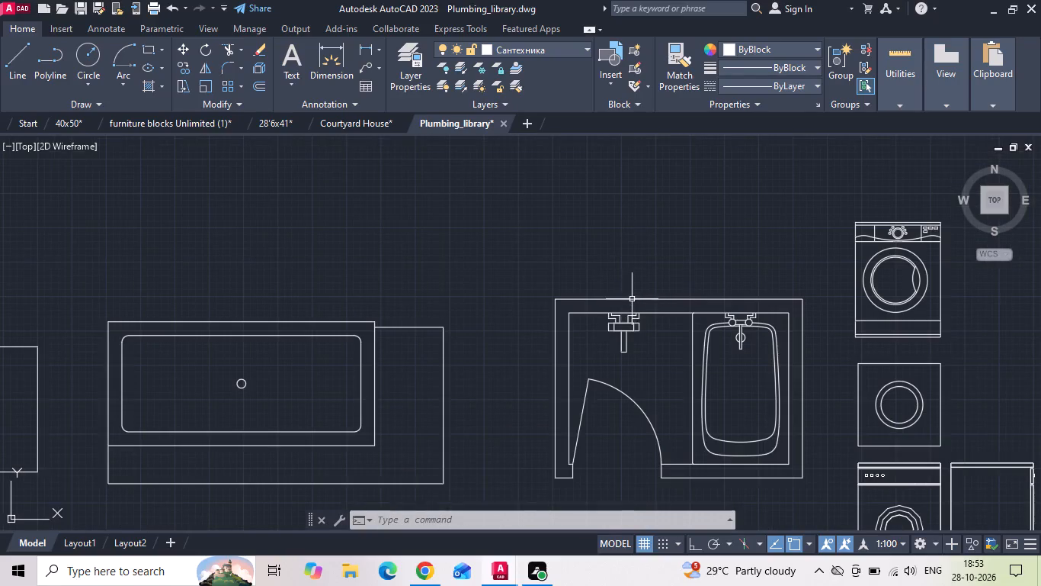
Copy the selected WC and mixer tap from the plumbing library and paste them into the 40x50 drawing.
key(ctrl+c)
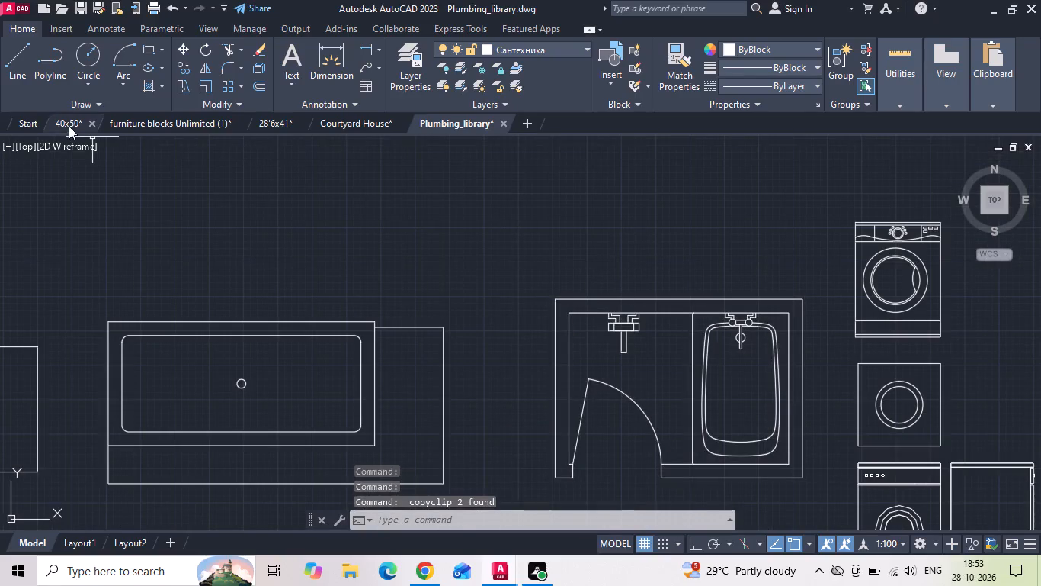
click(62, 122)
scroll(409, 320, down, 3)
scroll(317, 201, up, 3)
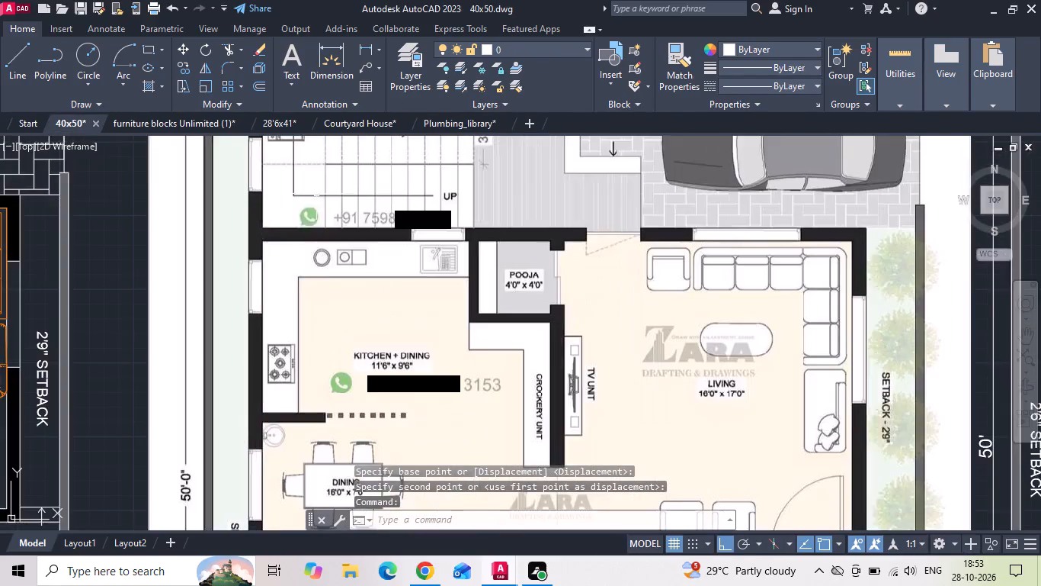
scroll(307, 286, down, 1)
scroll(293, 173, up, 3)
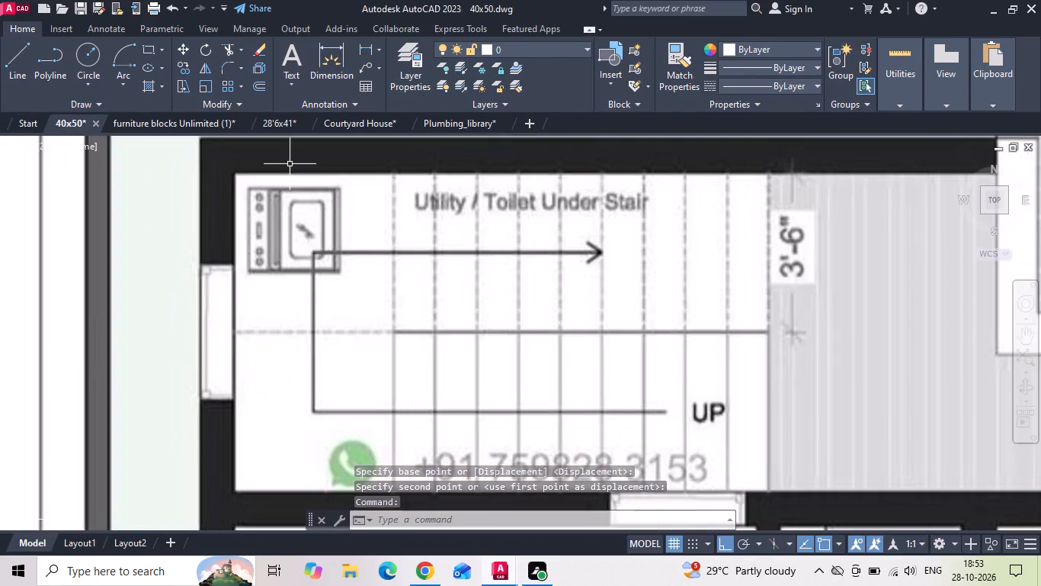
scroll(326, 223, down, 3)
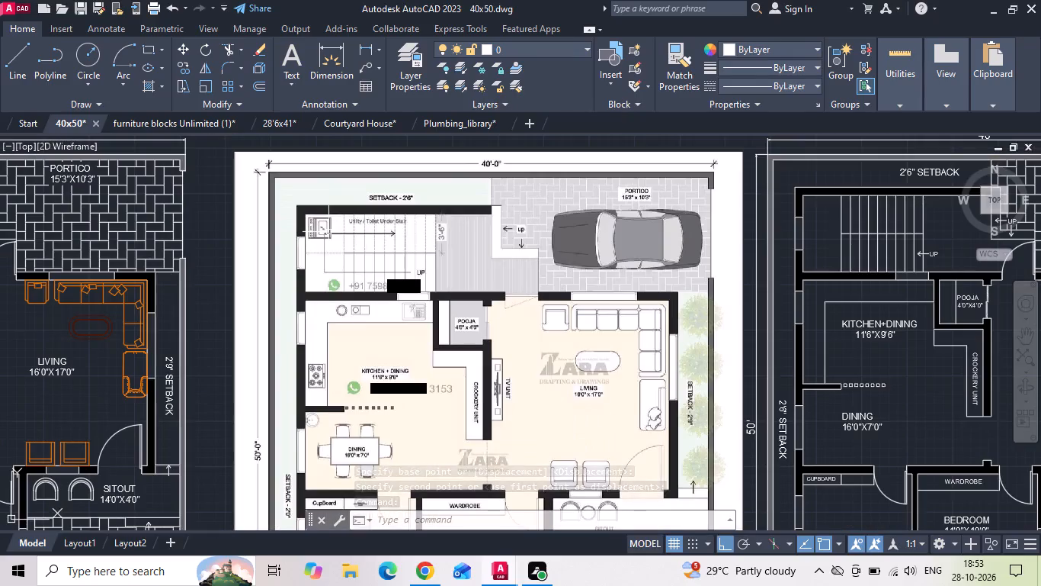
key(ctrl+v)
scroll(357, 278, down, 2)
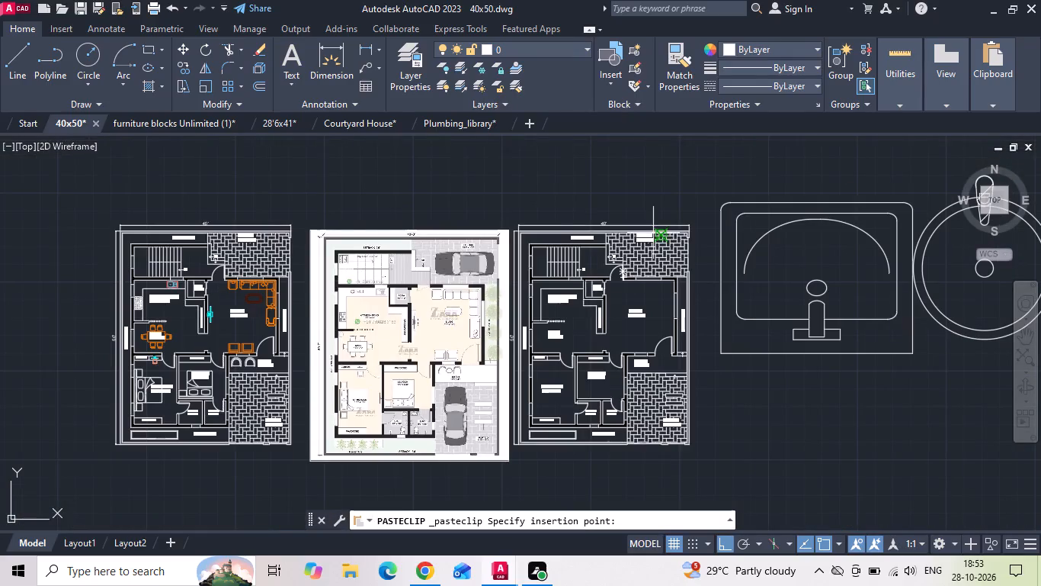
scroll(617, 219, down, 2)
click(853, 185)
scroll(738, 311, down, 3)
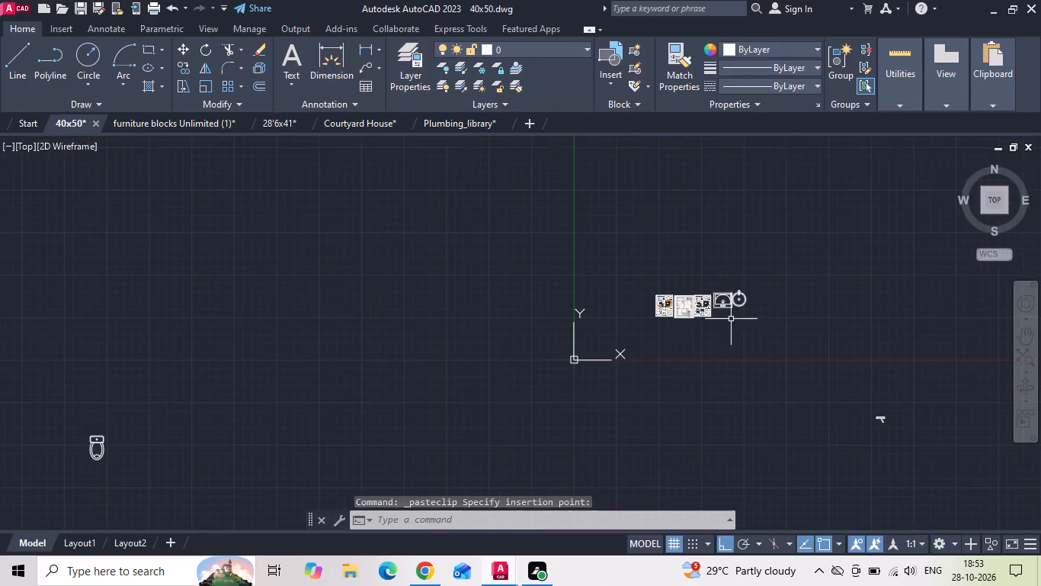
Move the pasted WC from its distant spot to beside the round washbasin, with Ortho off.
drag(266, 382, 161, 427)
click(72, 458)
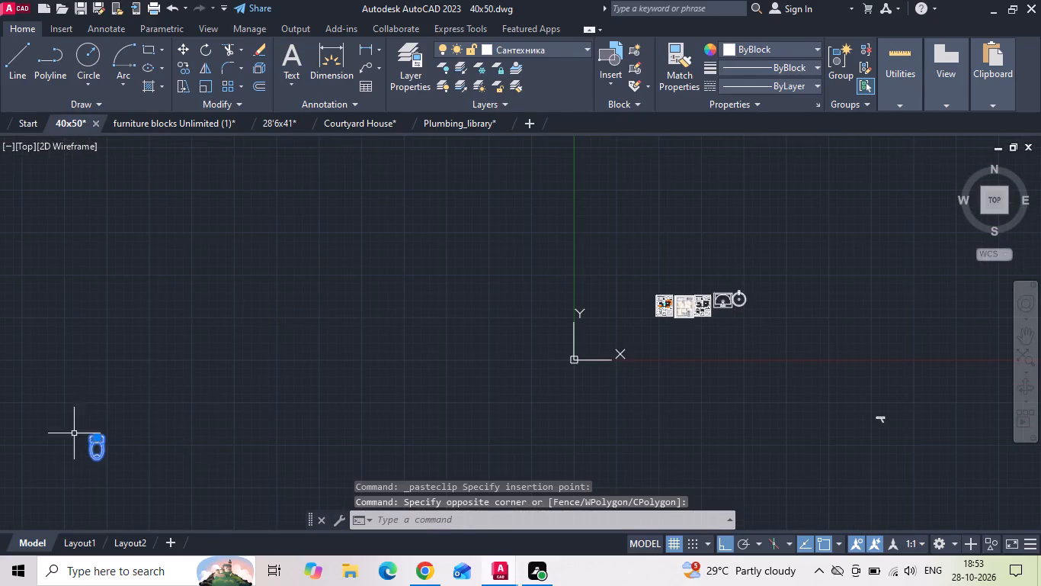
right_click(91, 347)
click(133, 280)
drag(104, 441, 120, 439)
key(F8)
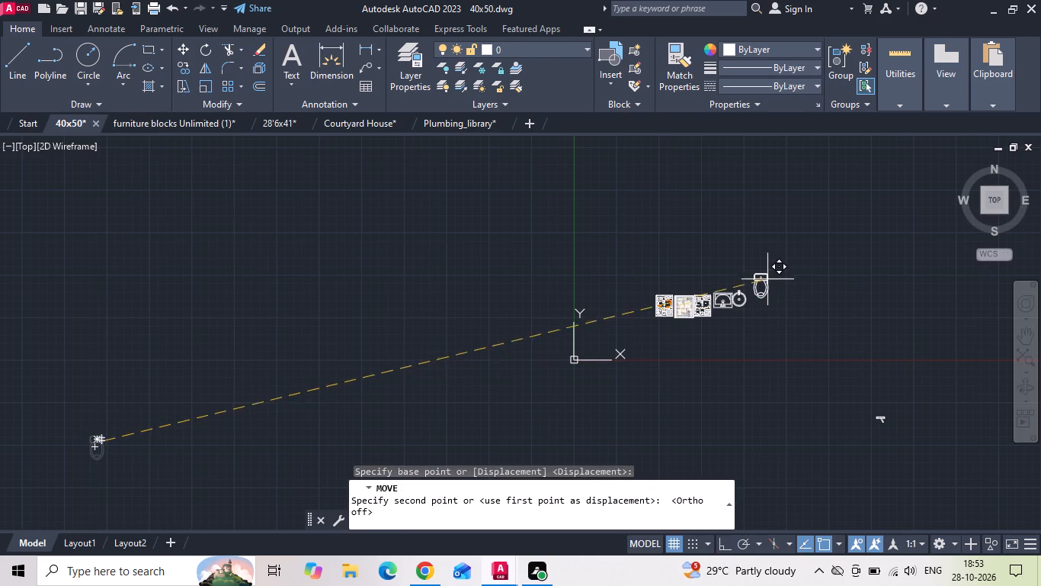
click(764, 295)
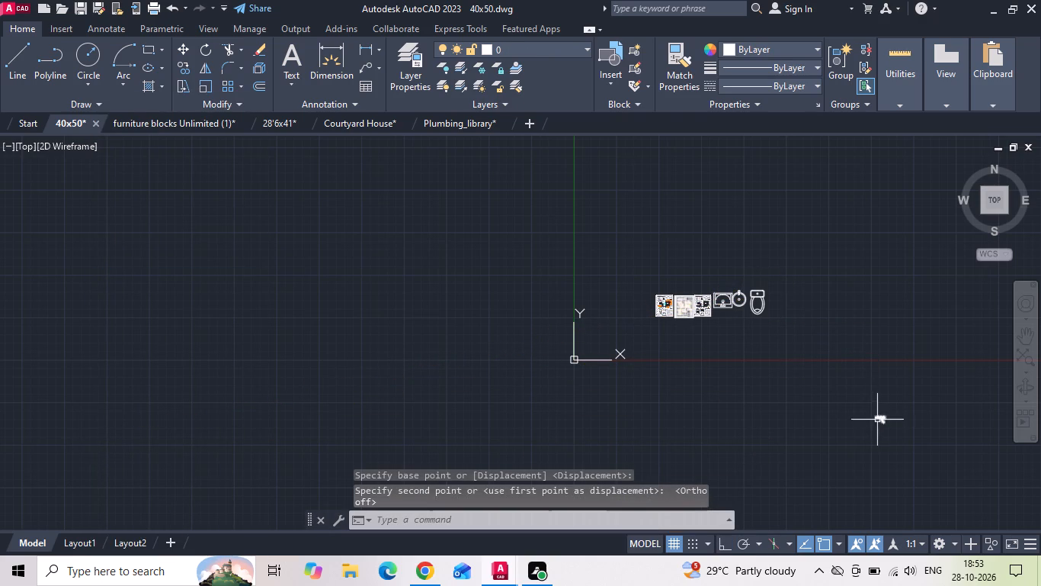
Copy the pasted mixer tap to a spot just beyond the WC in the row of fixtures.
click(881, 422)
right_click(881, 419)
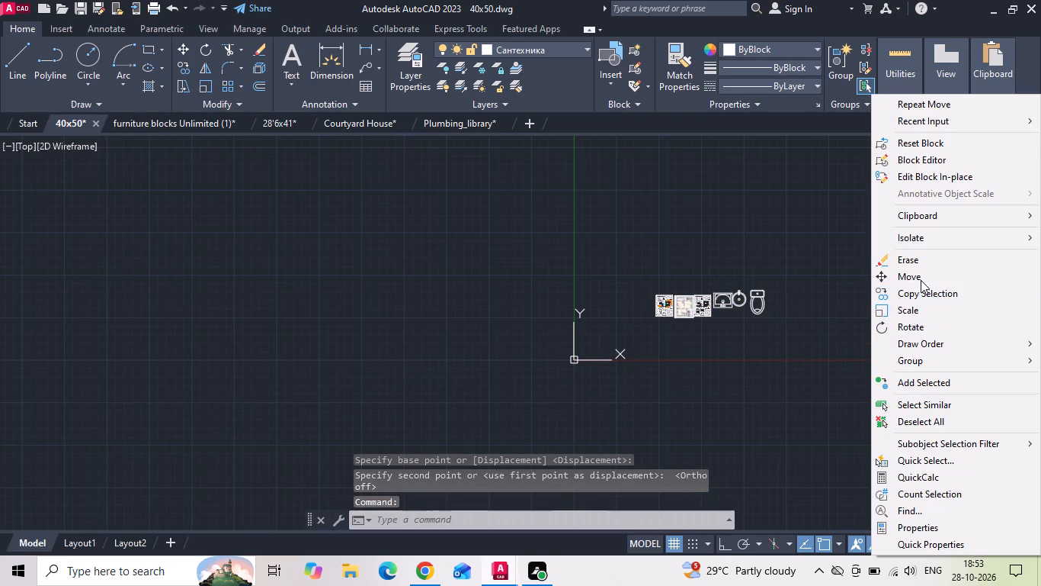
click(921, 285)
click(882, 419)
scroll(803, 310, up, 1)
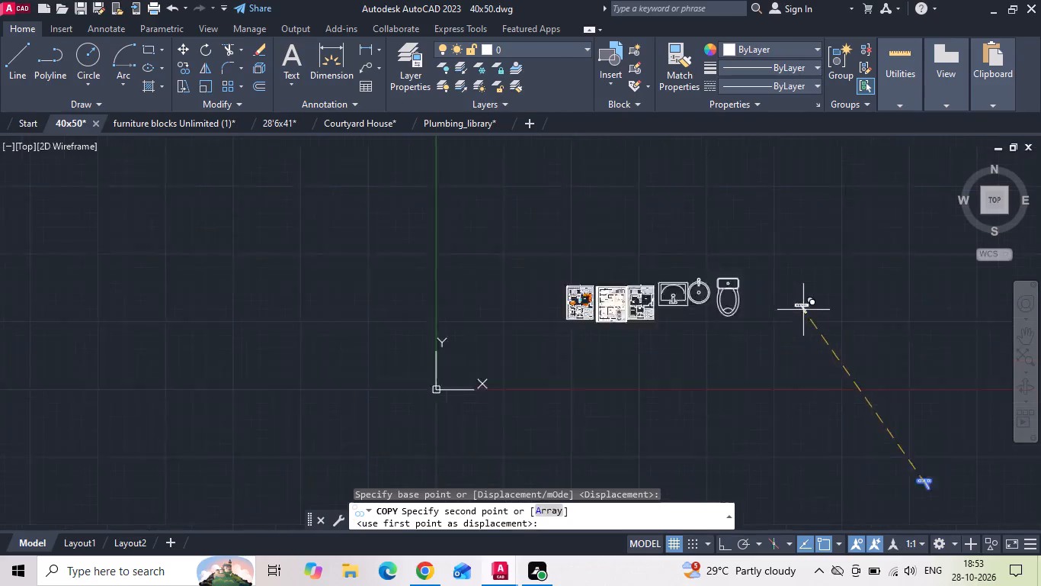
scroll(803, 310, up, 1)
click(724, 291)
key(grave)
scroll(714, 272, down, 2)
key(grave)
drag(777, 358, 777, 356)
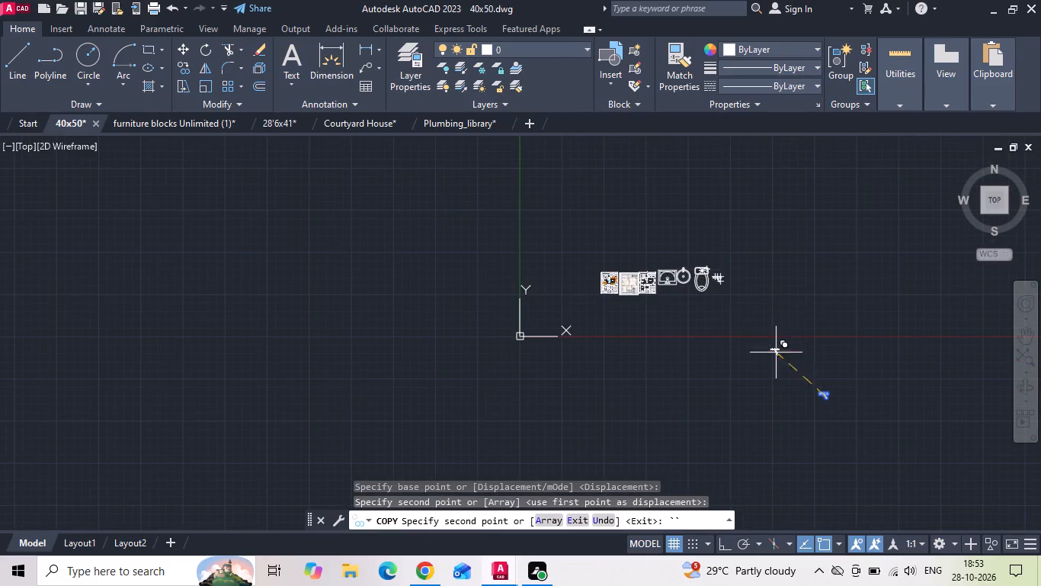
drag(777, 356, 825, 428)
key(Escape)
Delete the original mixer tap left away from the row of fixtures.
drag(869, 331, 793, 424)
click(775, 437)
key(Delete)
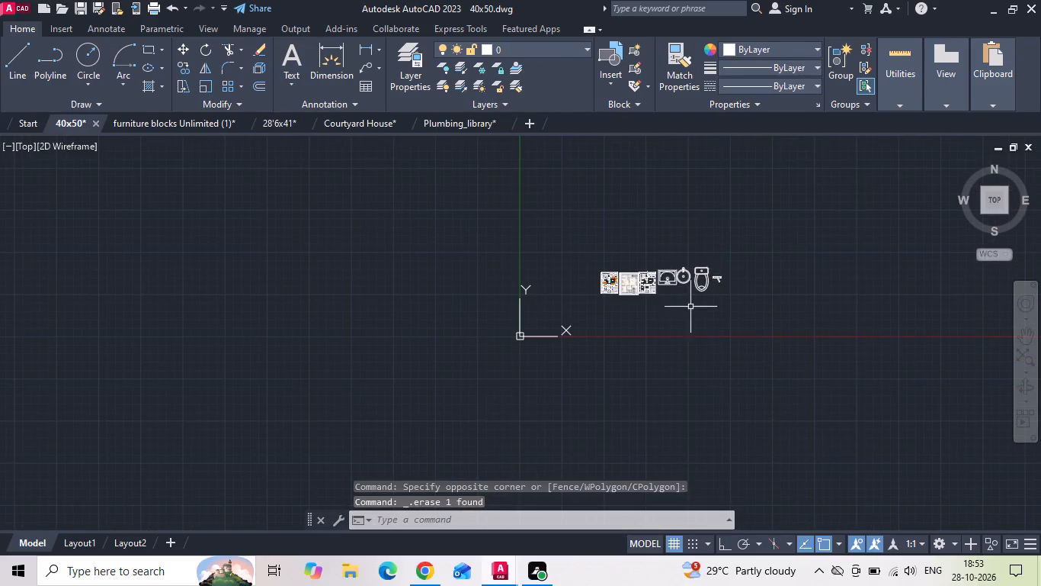
Examine the reference's utility area under the stair and check the plumbing library for a matching fixture.
scroll(637, 250, up, 3)
scroll(587, 360, up, 3)
scroll(526, 357, up, 3)
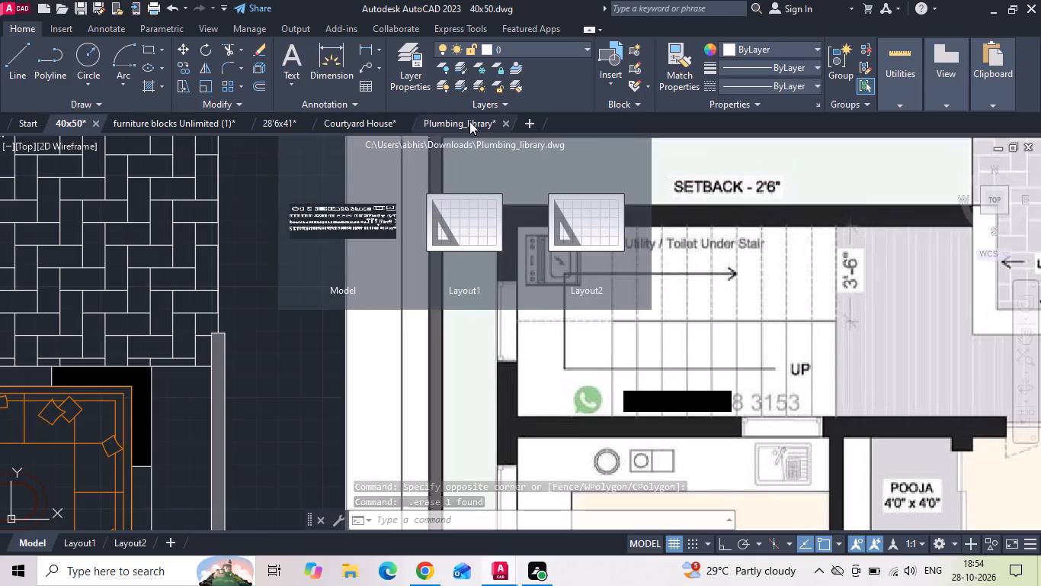
click(469, 121)
scroll(417, 263, down, 2)
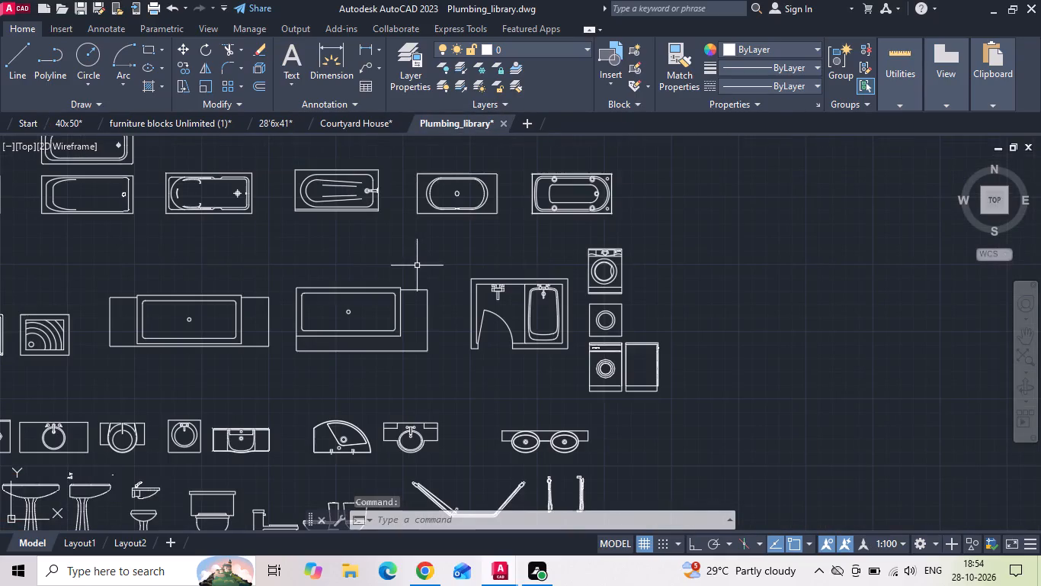
scroll(544, 271, down, 1)
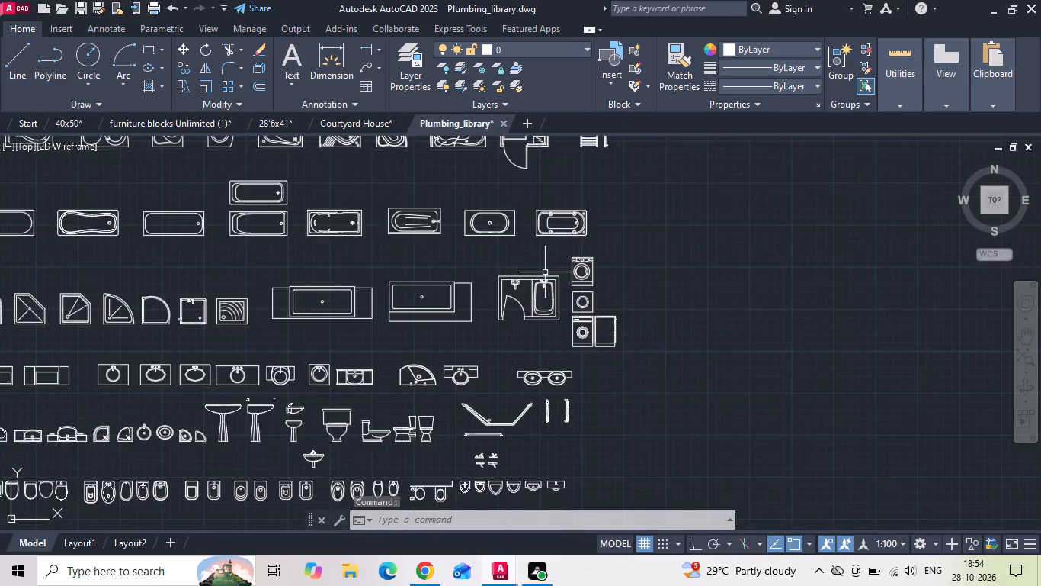
click(75, 122)
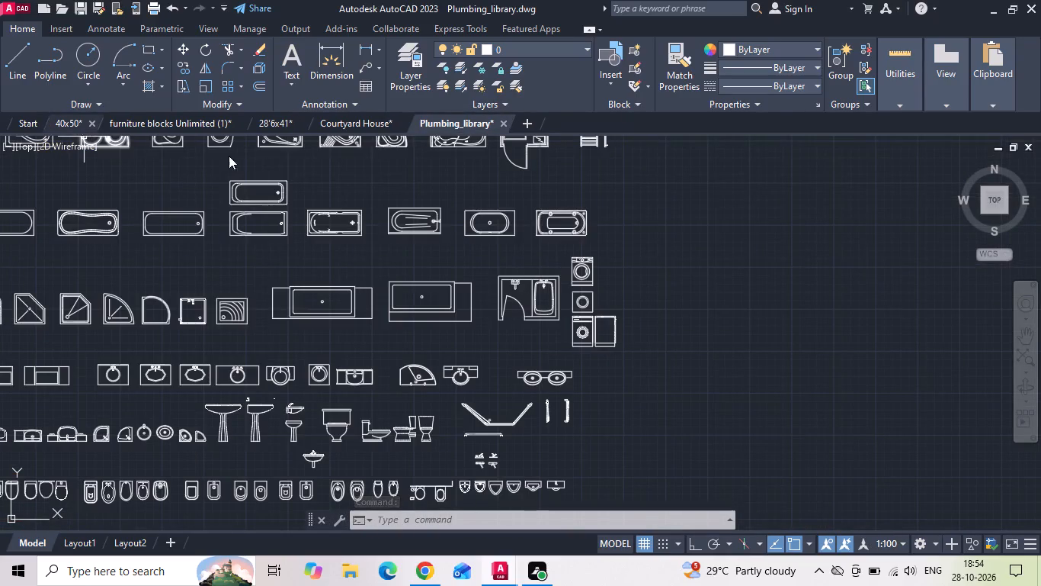
Scale the two washbasins, the WC and the mixer tap down together to a size that suits the plans.
scroll(527, 268, down, 5)
middle_drag(781, 304, 592, 307)
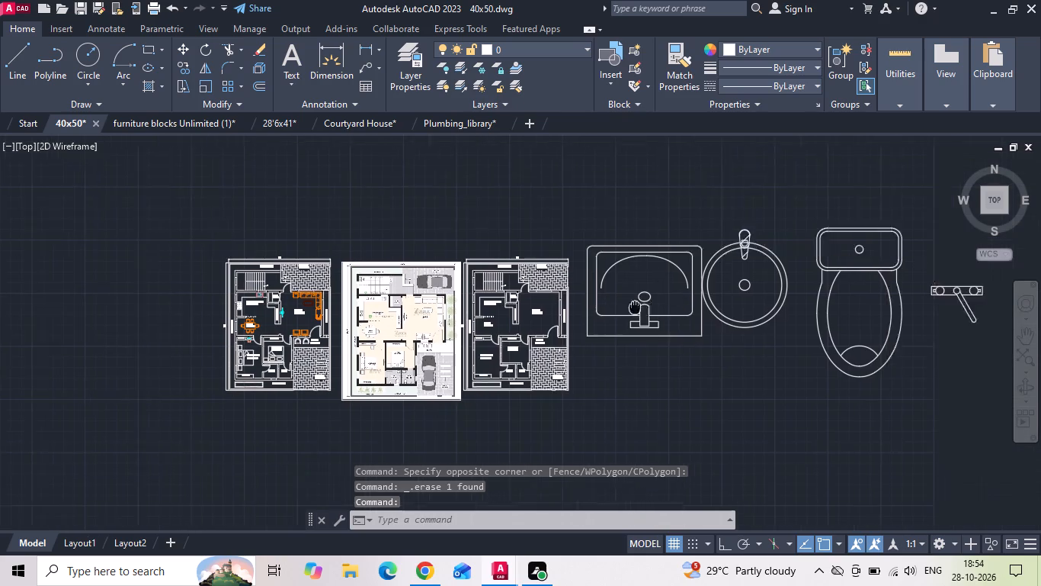
middle_drag(592, 307, 480, 307)
drag(806, 203, 719, 276)
click(447, 364)
right_click(456, 292)
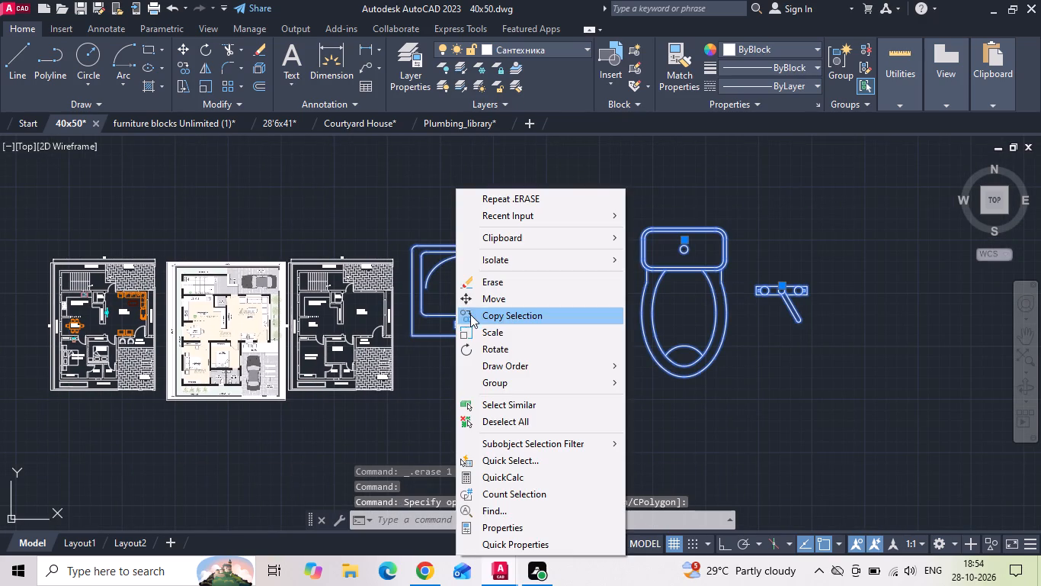
click(476, 329)
click(463, 270)
click(463, 279)
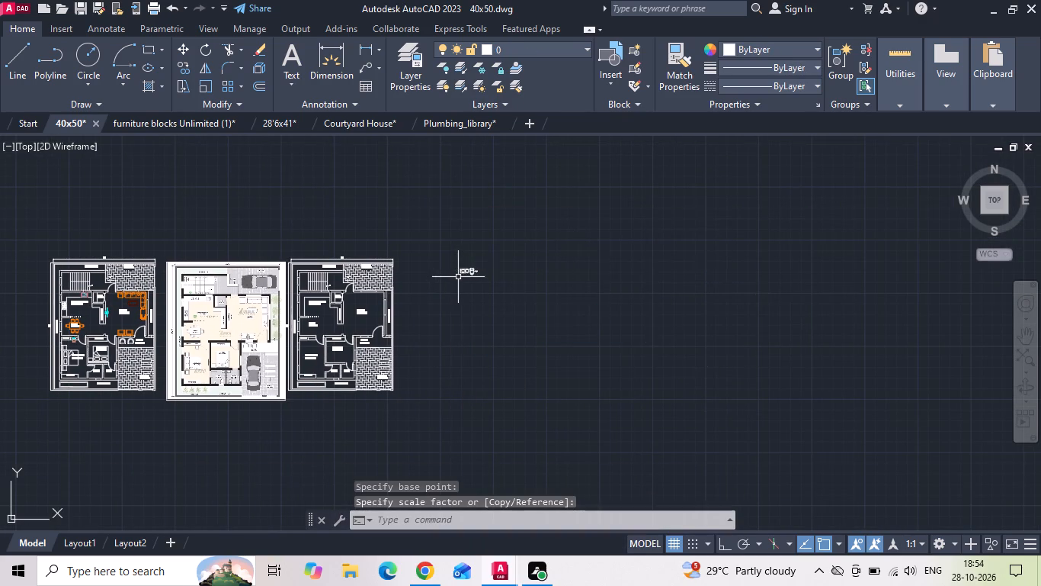
Move the four scaled fixtures to just below the furnished plan, outside the 3'6" setback near the attached toilets.
scroll(453, 275, up, 2)
drag(452, 295, 485, 265)
click(556, 224)
right_click(557, 224)
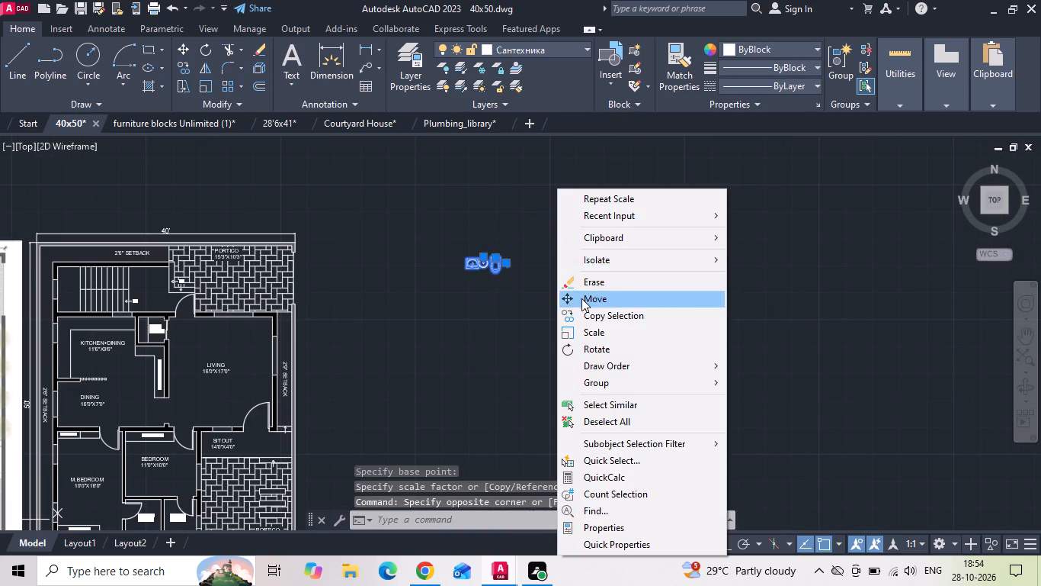
click(581, 298)
drag(498, 266, 479, 281)
scroll(540, 290, down, 2)
scroll(159, 349, up, 2)
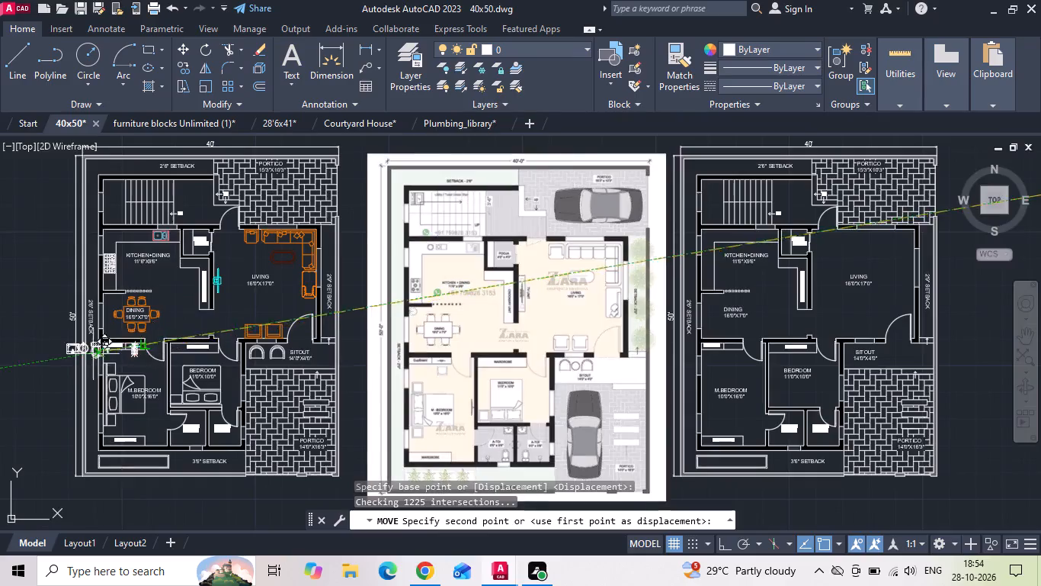
scroll(88, 365, up, 1)
middle_drag(110, 365, 344, 259)
click(525, 455)
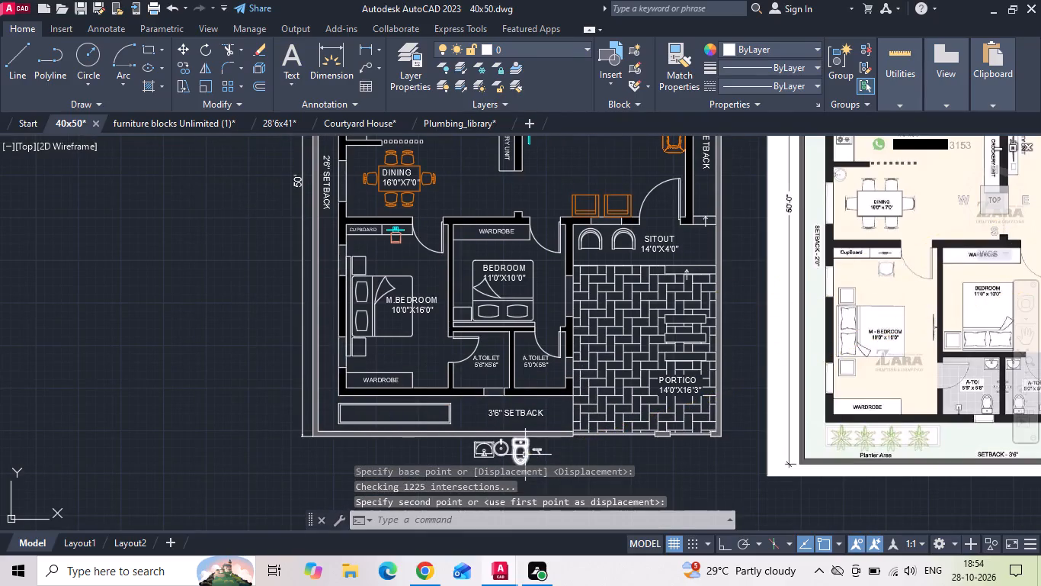
key(Escape)
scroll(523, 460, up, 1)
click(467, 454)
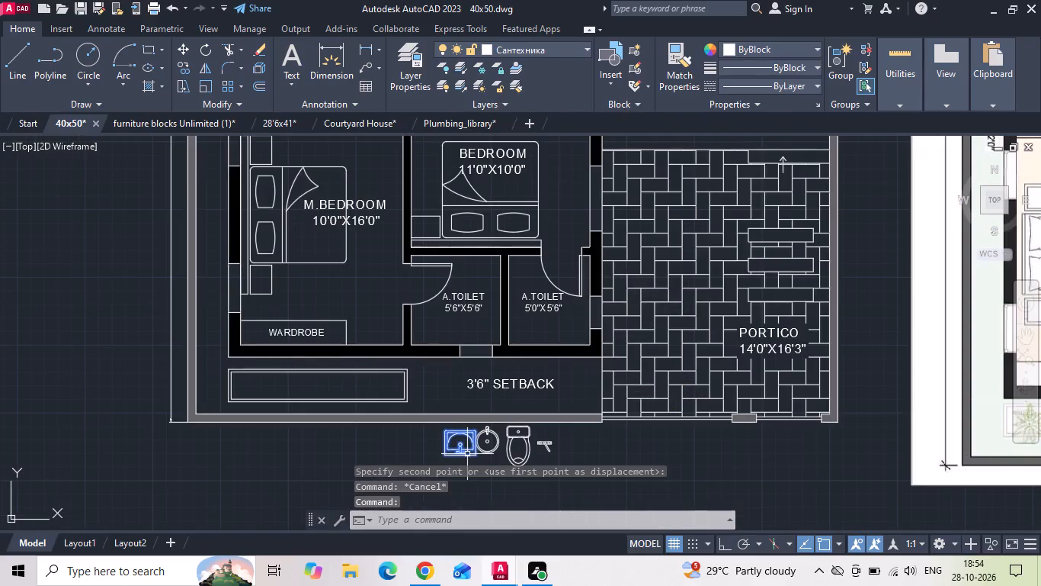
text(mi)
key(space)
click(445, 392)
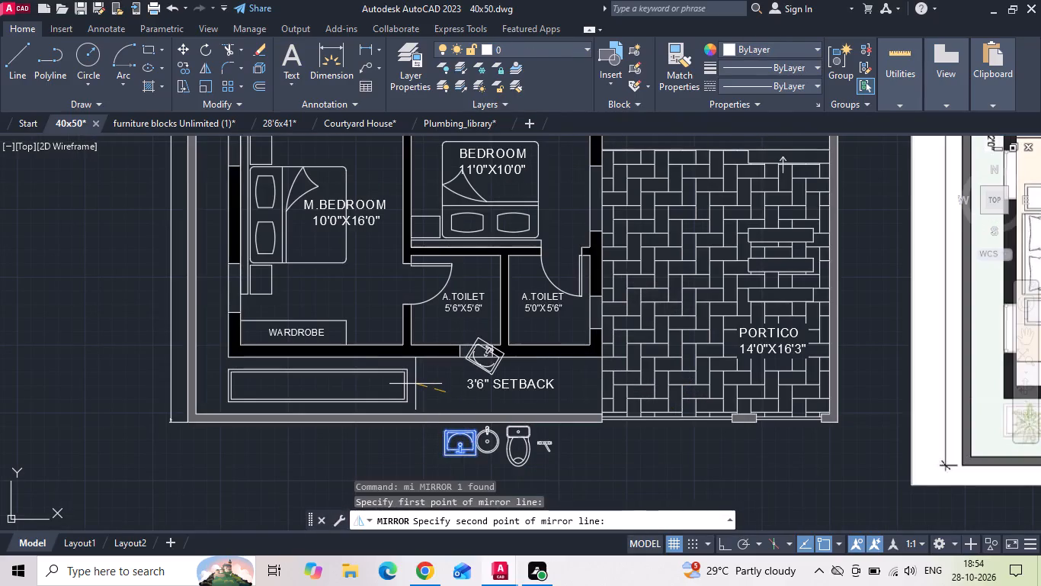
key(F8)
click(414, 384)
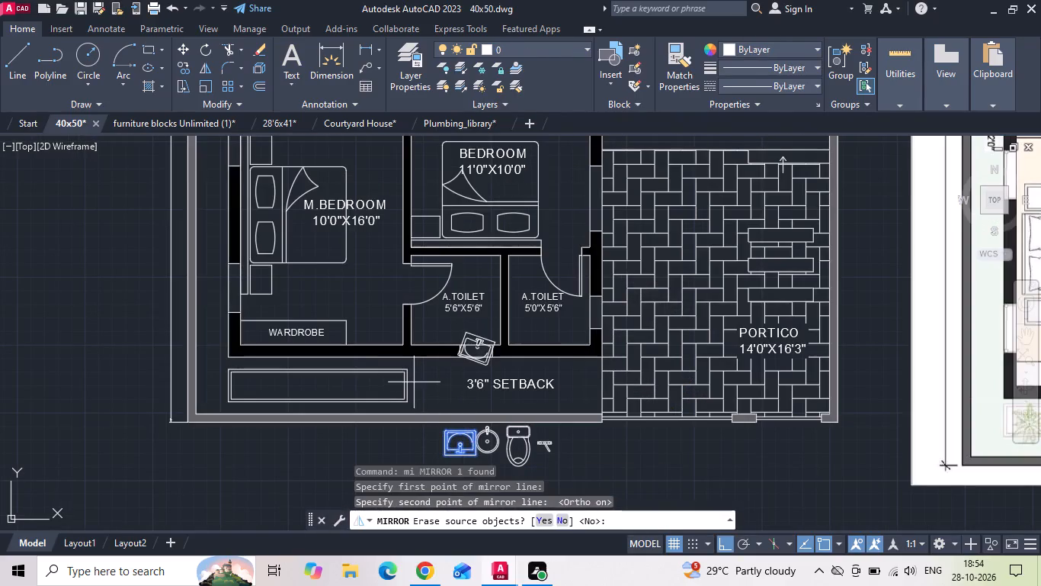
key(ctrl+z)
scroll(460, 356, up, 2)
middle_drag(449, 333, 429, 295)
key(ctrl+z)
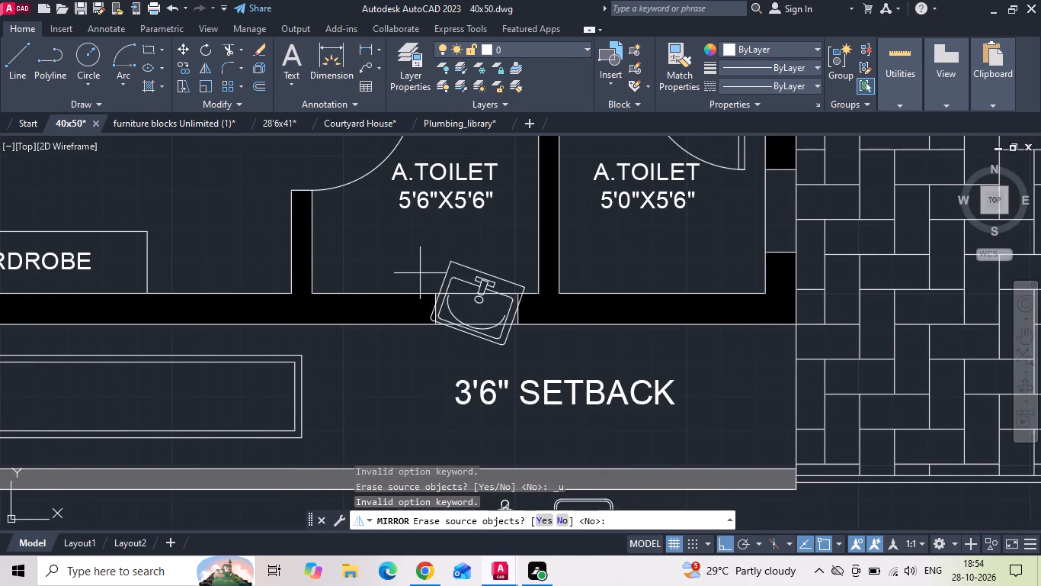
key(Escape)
Mirror the rectangular washbasin across a horizontal line below it so its tap faces up, erasing the source.
scroll(452, 262, down, 2)
click(444, 383)
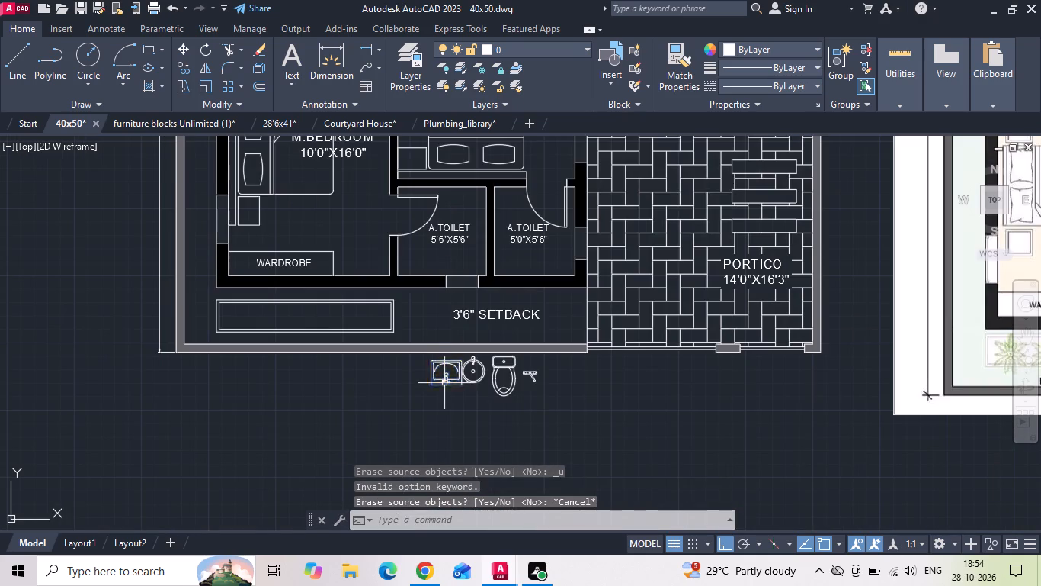
key(m)
key(i)
key(space)
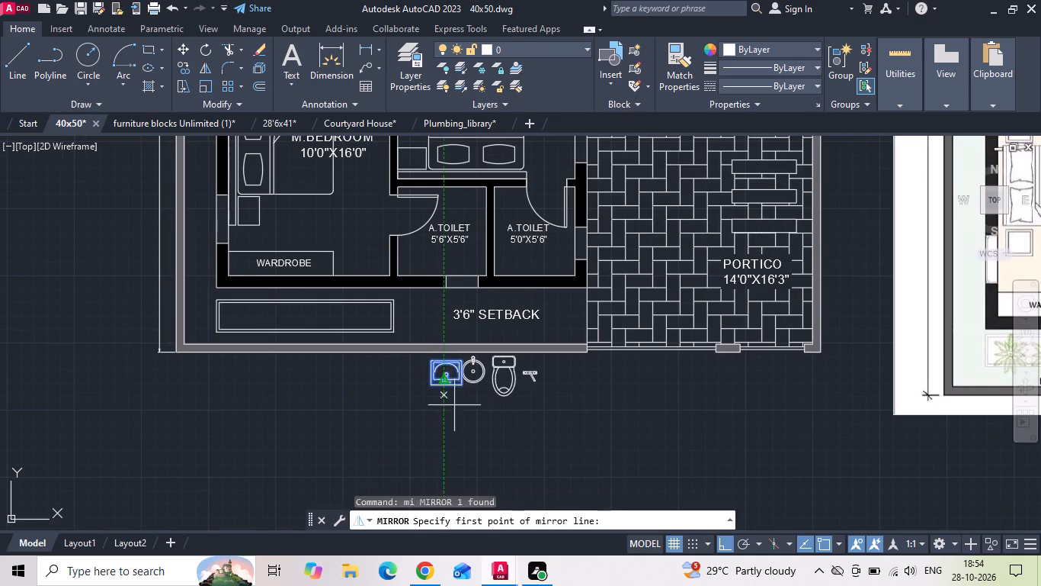
drag(456, 411, 449, 411)
click(406, 408)
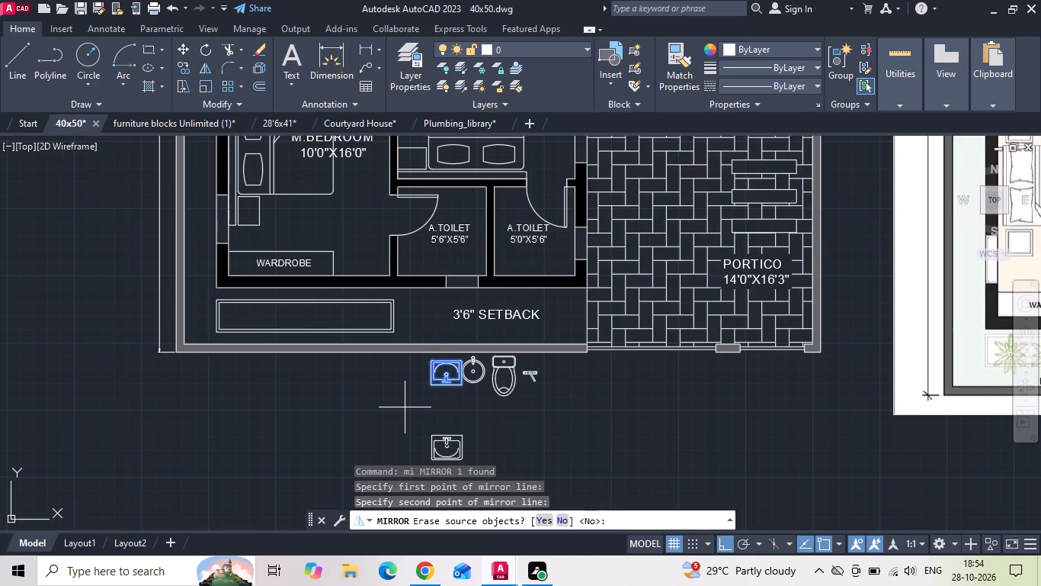
text(y)
key(space)
Move the mirrored washbasin into the 5'6"X5'6" attached toilet, in the corner of the bedroom wall and the wall between the toilets.
click(440, 437)
right_click(440, 438)
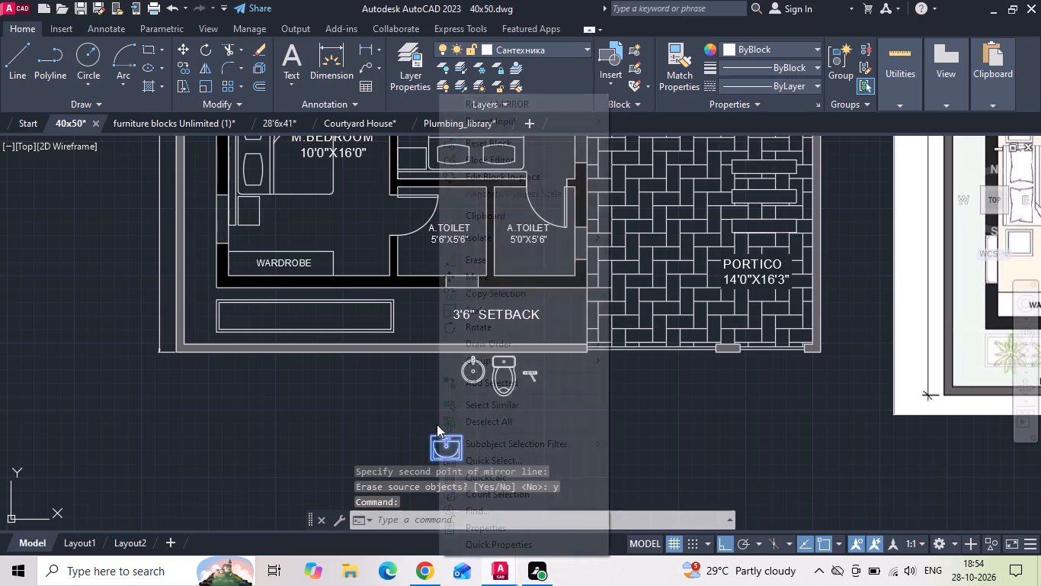
click(463, 278)
scroll(410, 353, down, 1)
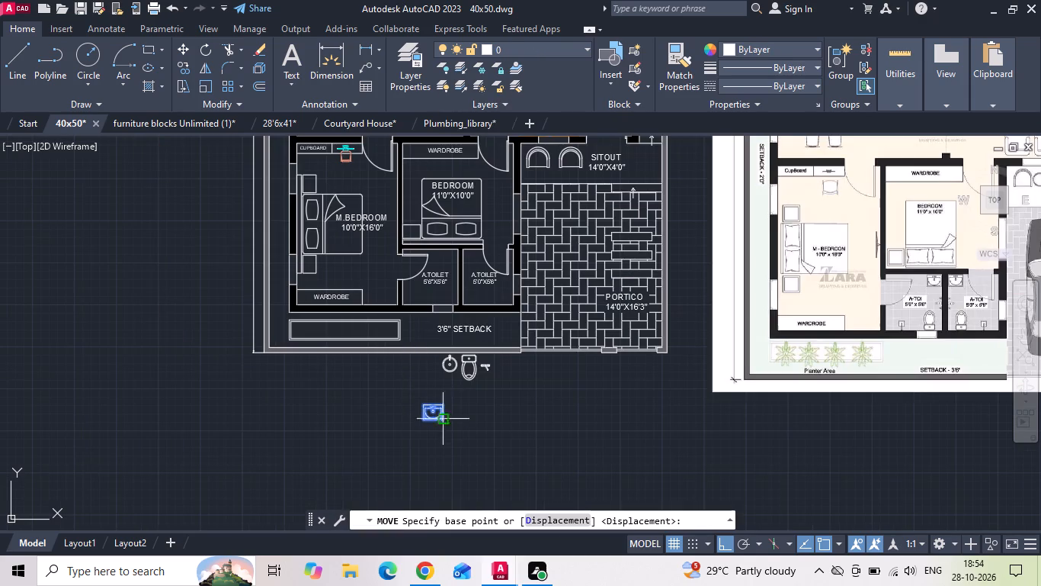
scroll(442, 431, up, 2)
scroll(444, 349, up, 2)
click(432, 390)
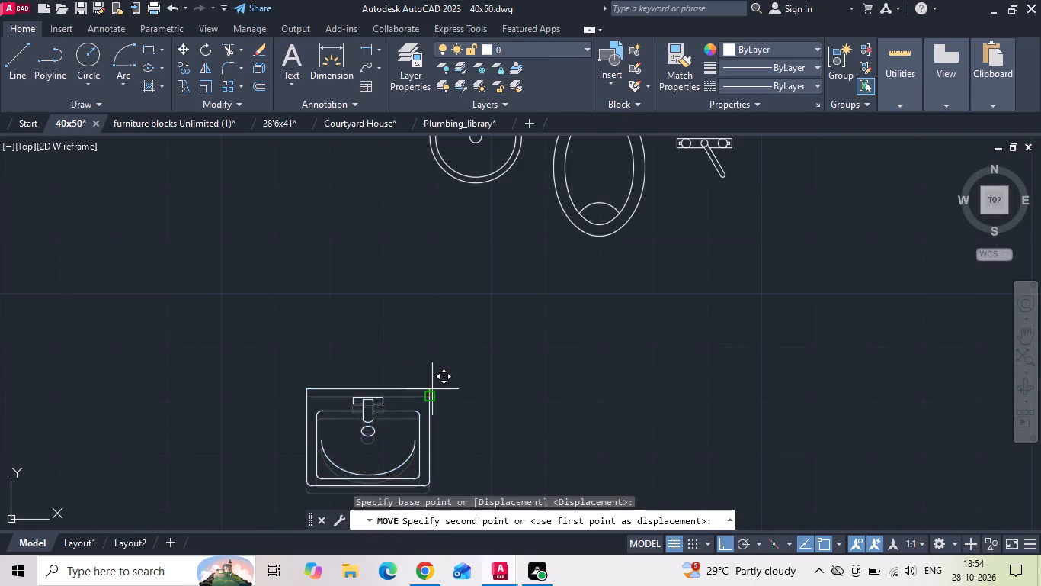
scroll(411, 439, down, 3)
middle_click(426, 276)
scroll(438, 192, up, 2)
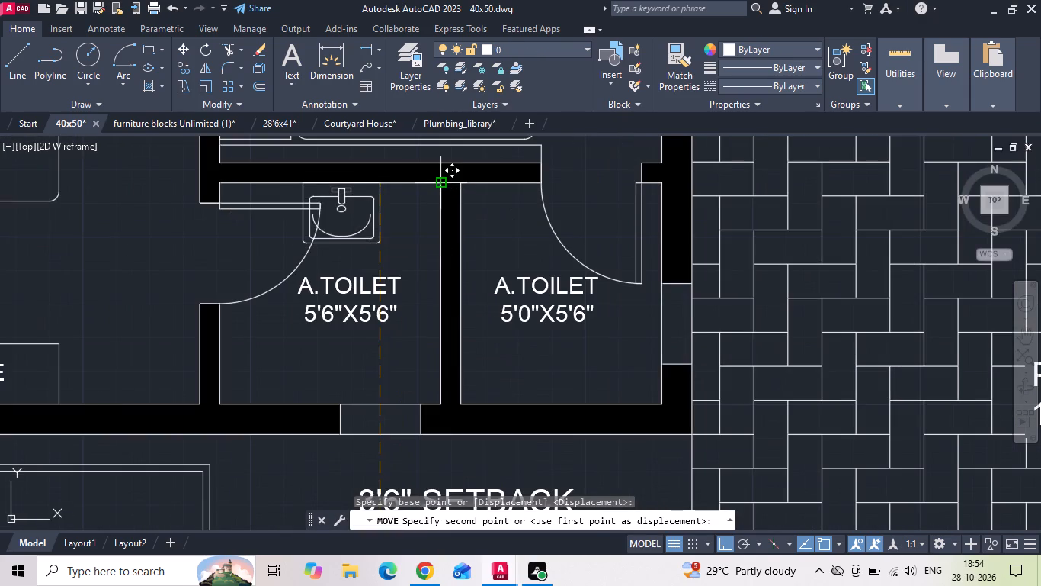
click(440, 182)
key(Escape)
Measure the depth of the washbasin in the 5'6"X5'6" attached toilet with a linear dimension, without placing it.
click(360, 47)
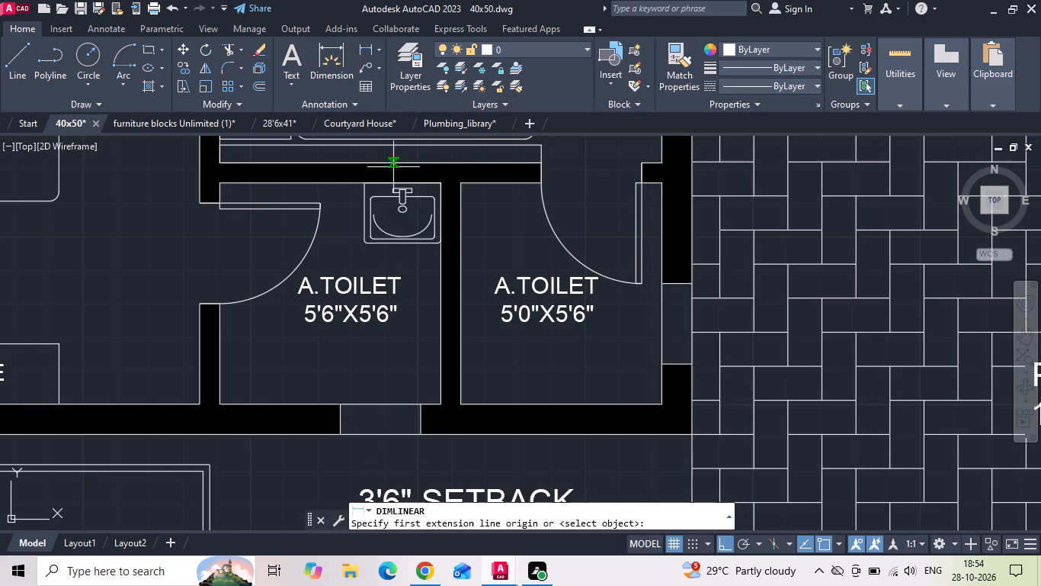
click(395, 179)
click(396, 244)
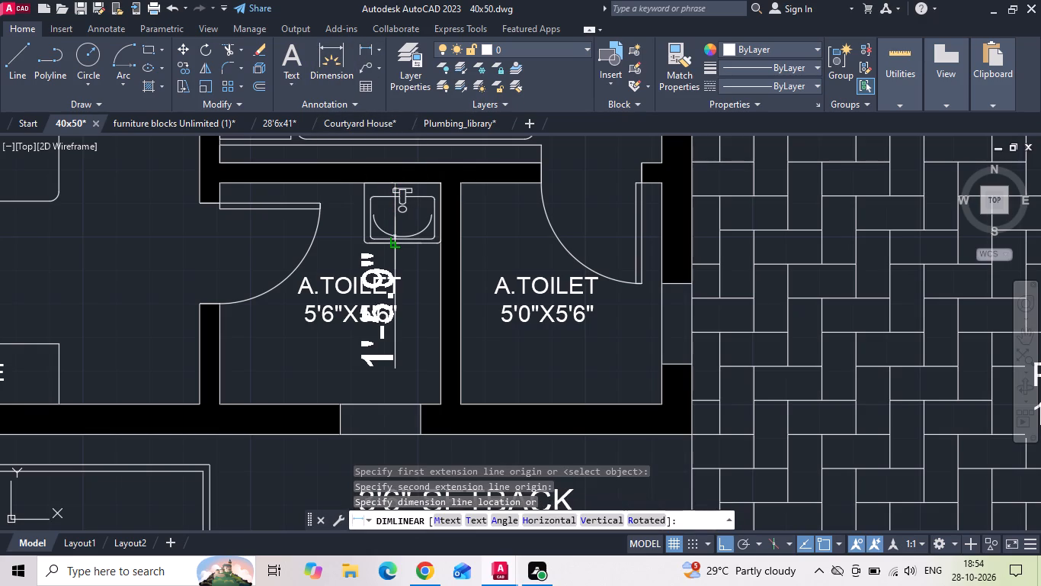
scroll(396, 244, down, 1)
key(Escape)
scroll(402, 243, down, 2)
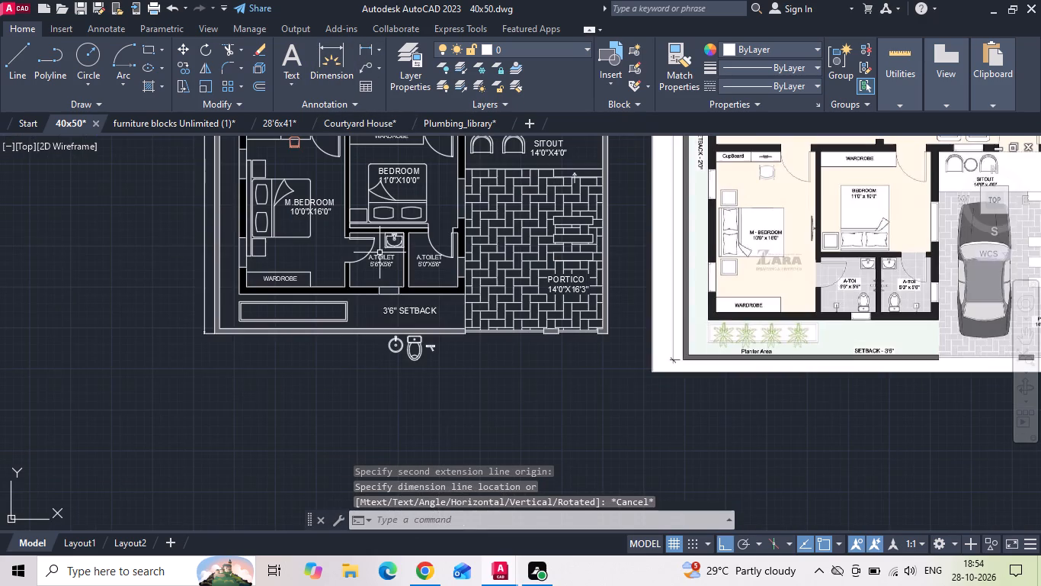
Mirror the washbasin across a vertical line at the wall between the toilets into the 5'0"X5'6" toilet, keeping the source.
scroll(393, 252, up, 2)
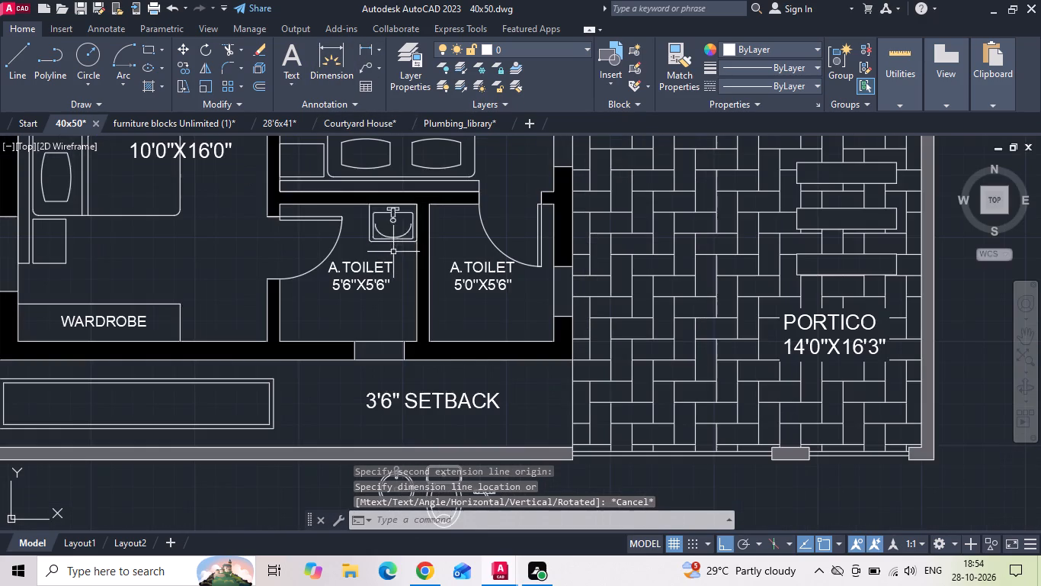
click(393, 241)
text(mi)
key(space)
scroll(410, 214, up, 2)
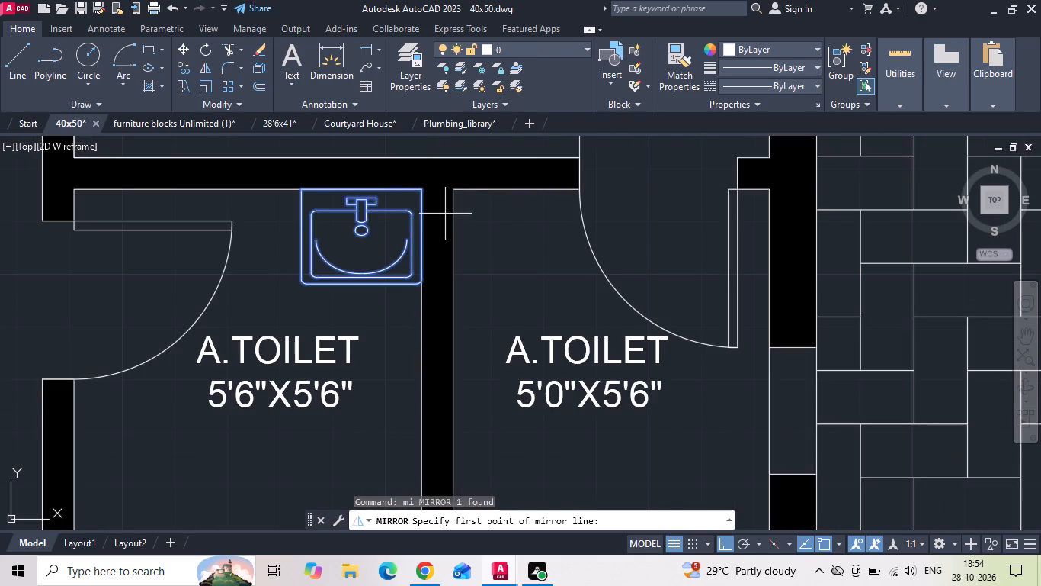
drag(454, 189, 456, 202)
click(465, 270)
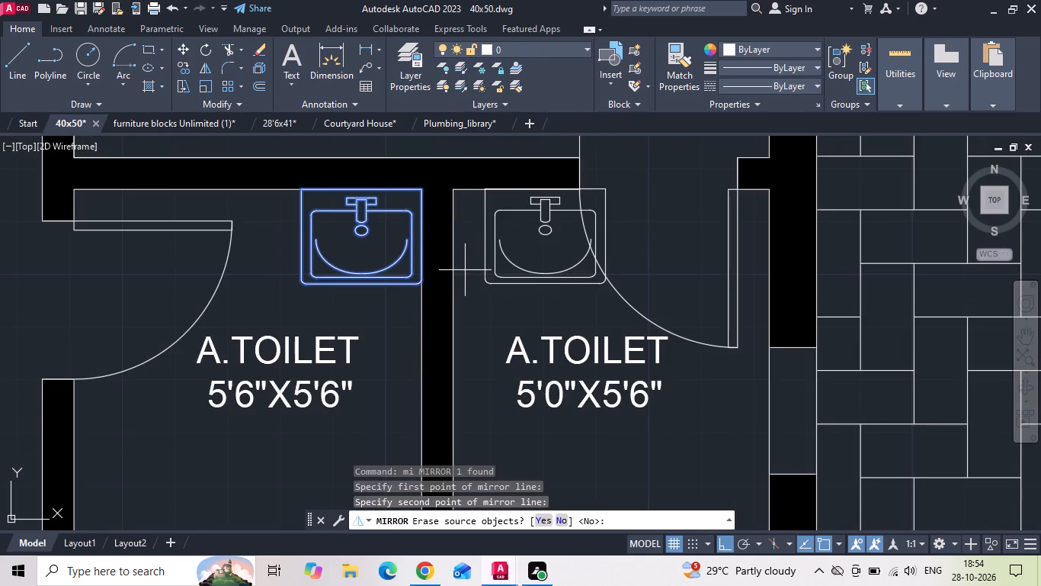
text(n)
key(space)
Move the mirrored washbasin into the 5'0"X5'6" toilet's corner, flush with the bedroom wall and the wall between the toilets.
click(499, 251)
click(472, 214)
right_click(472, 214)
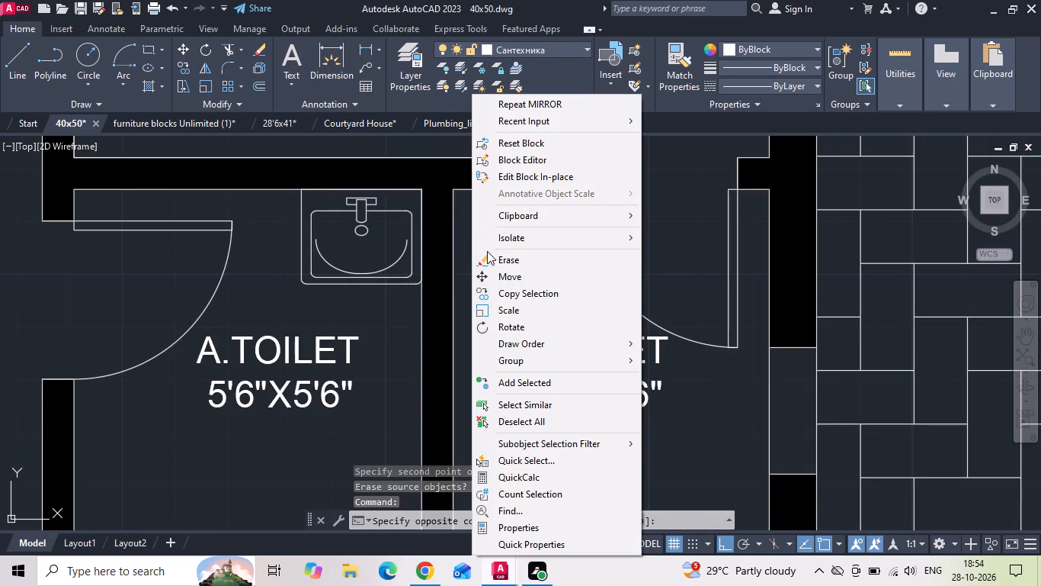
click(492, 275)
click(483, 187)
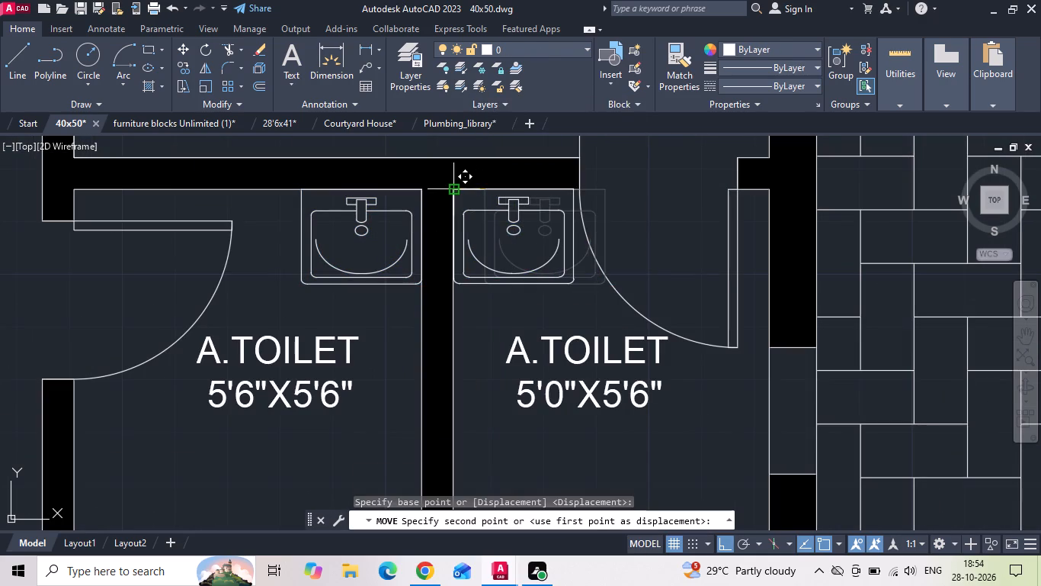
click(450, 187)
Scale both washbasins down slightly together, using the 5'6"X5'6" toilet's corner at the wall between the toilets as base point.
scroll(478, 188, down, 4)
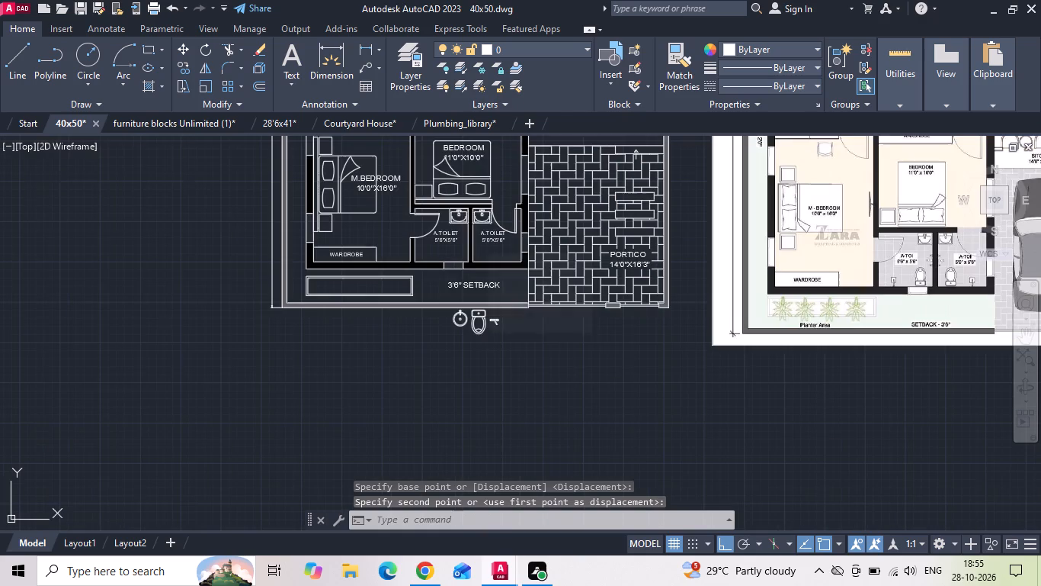
scroll(482, 214, up, 3)
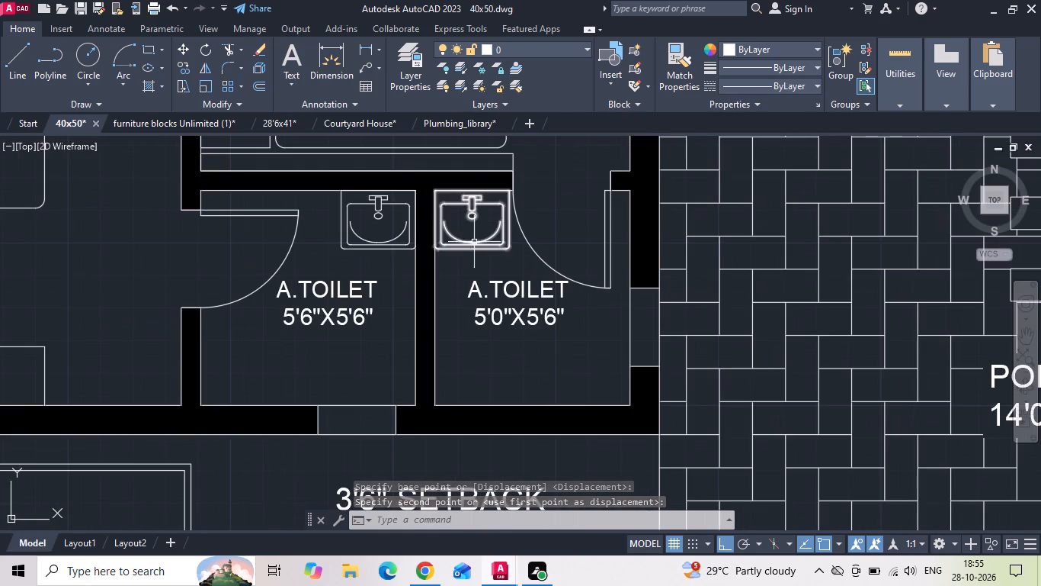
click(474, 243)
click(397, 245)
right_click(396, 244)
click(408, 333)
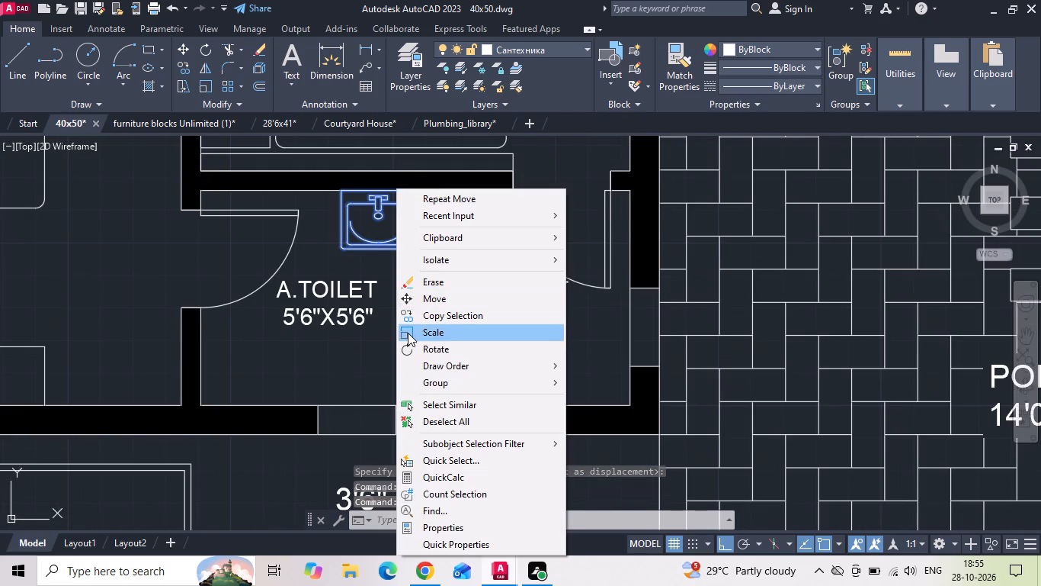
click(415, 192)
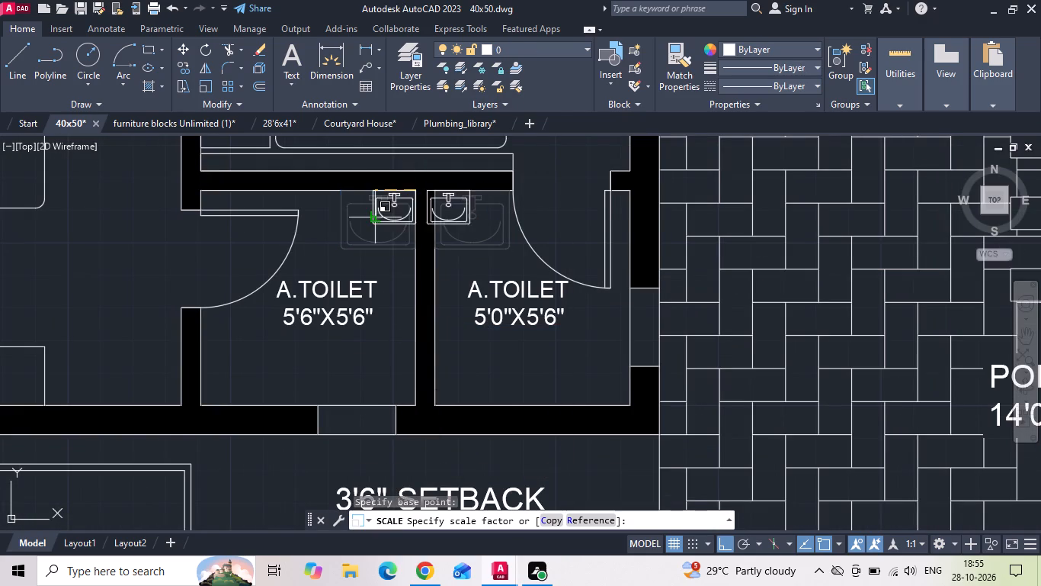
scroll(361, 220, up, 4)
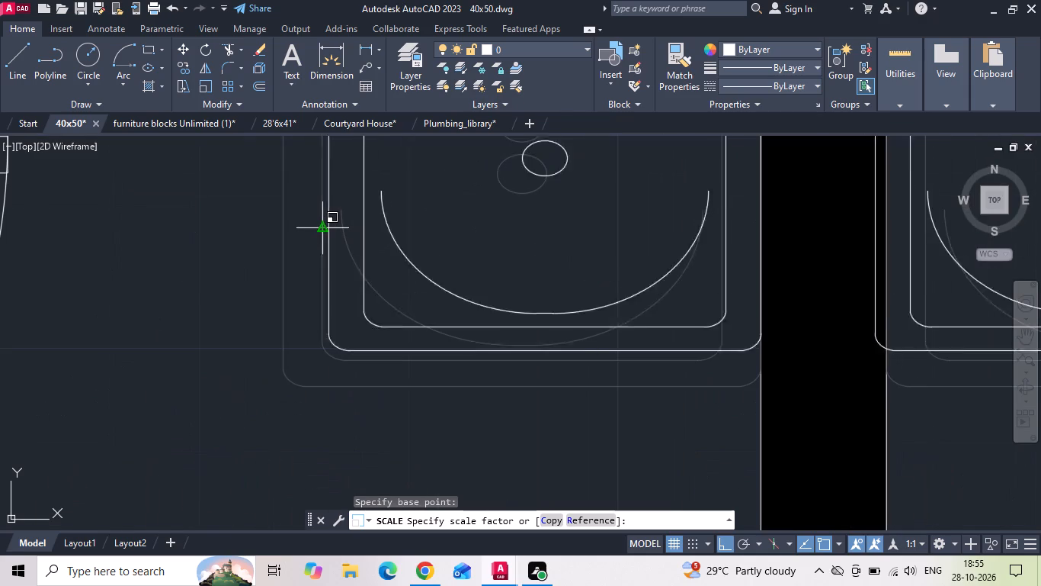
click(320, 230)
Scale both washbasins down further together from the same corner of the 5'6"X5'6" toilet.
scroll(386, 284, down, 3)
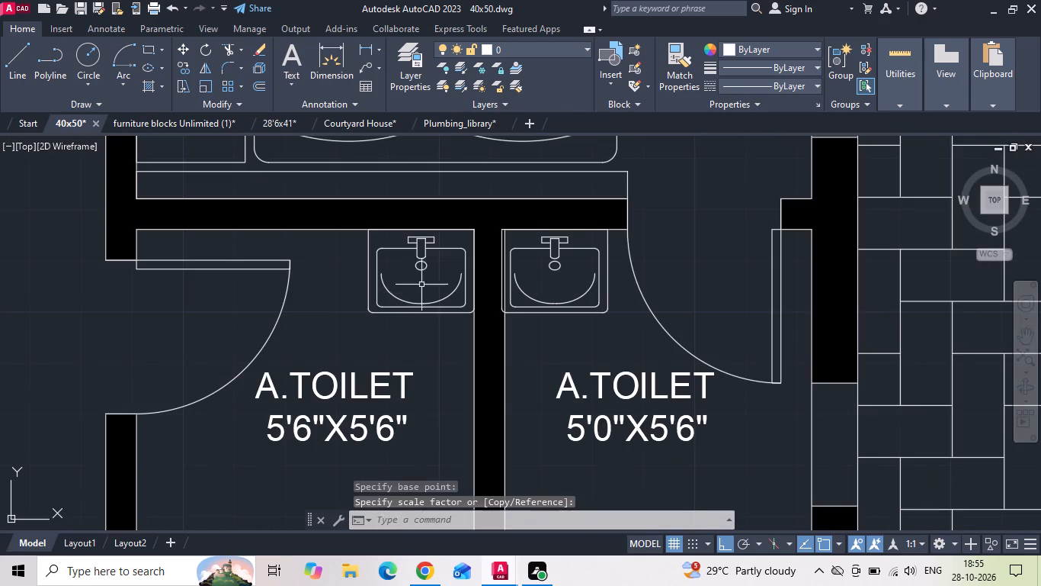
drag(424, 282, 405, 311)
click(403, 312)
click(540, 281)
click(528, 332)
right_click(528, 332)
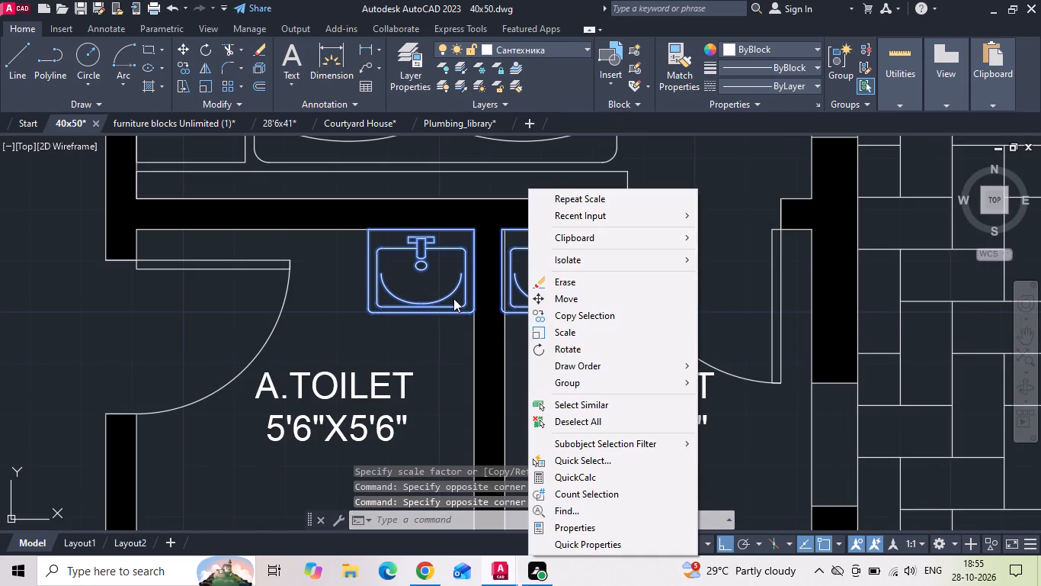
click(558, 326)
scroll(459, 236, up, 1)
click(479, 224)
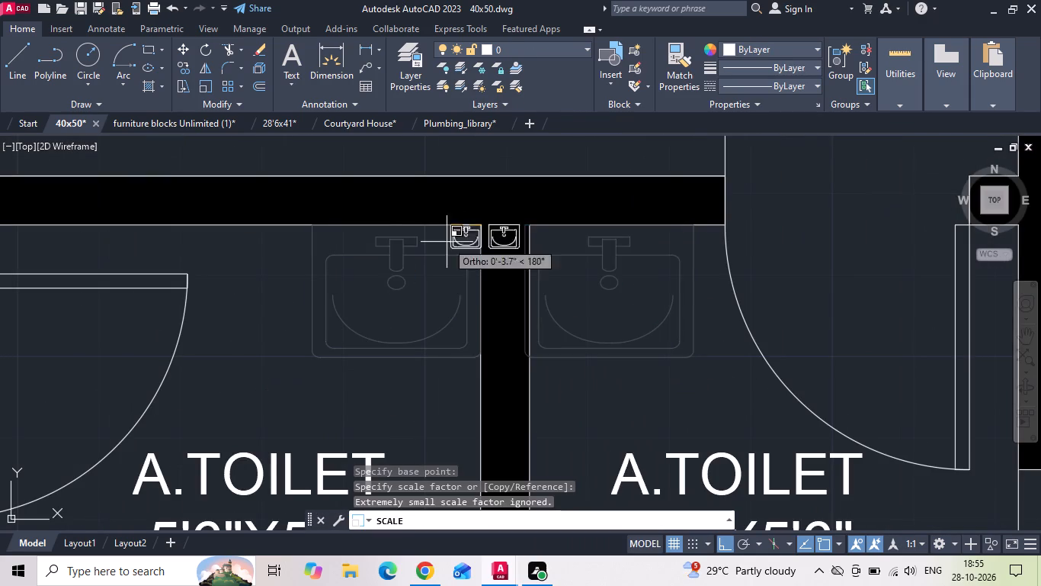
scroll(332, 268, up, 2)
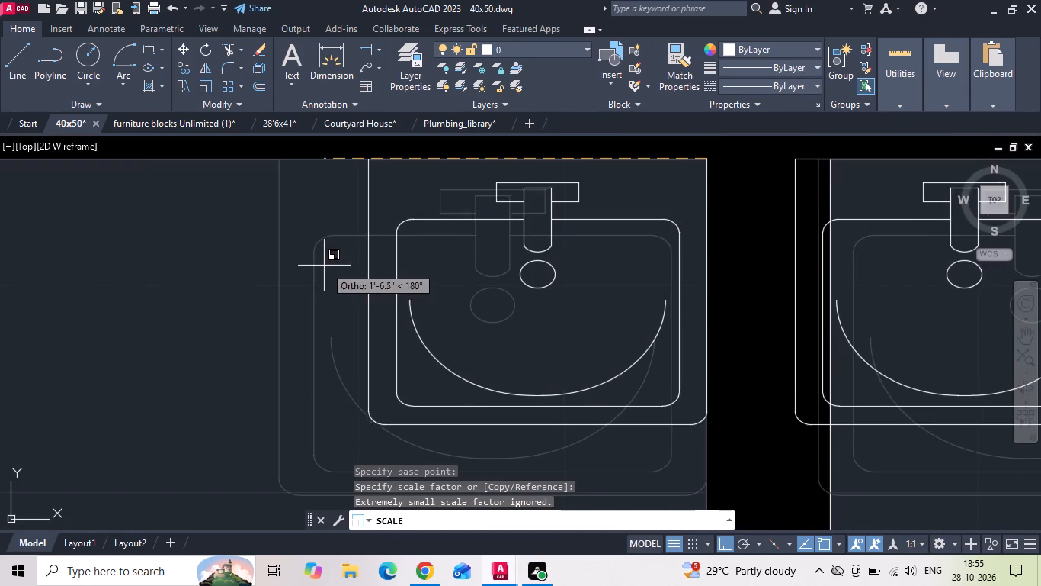
scroll(312, 265, up, 3)
click(312, 265)
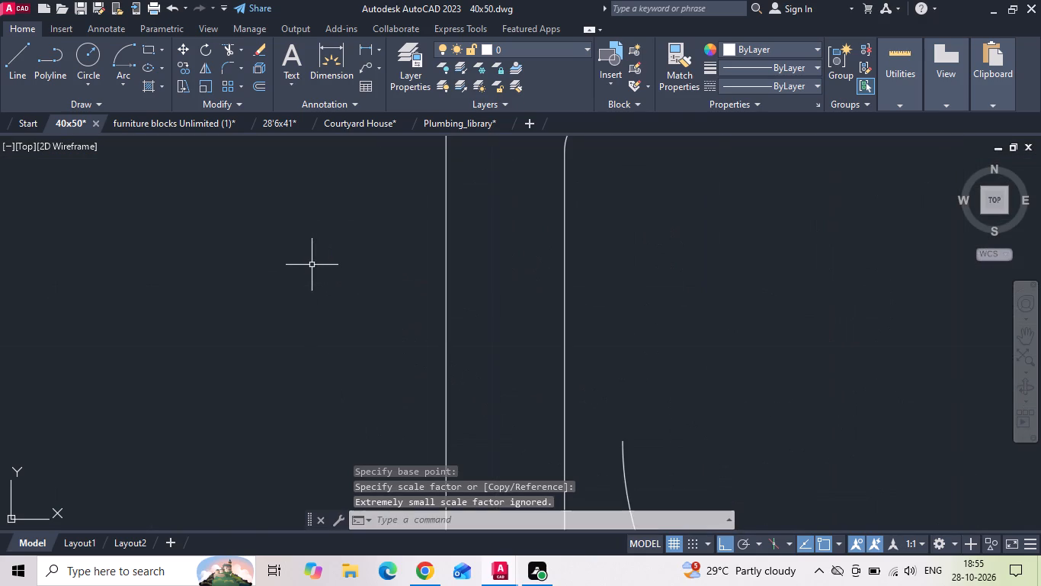
Move the 5'0"X5'6" toilet's washbasin out of the partition wall so its corner meets the room's inner corner.
scroll(312, 265, down, 7)
scroll(463, 243, up, 1)
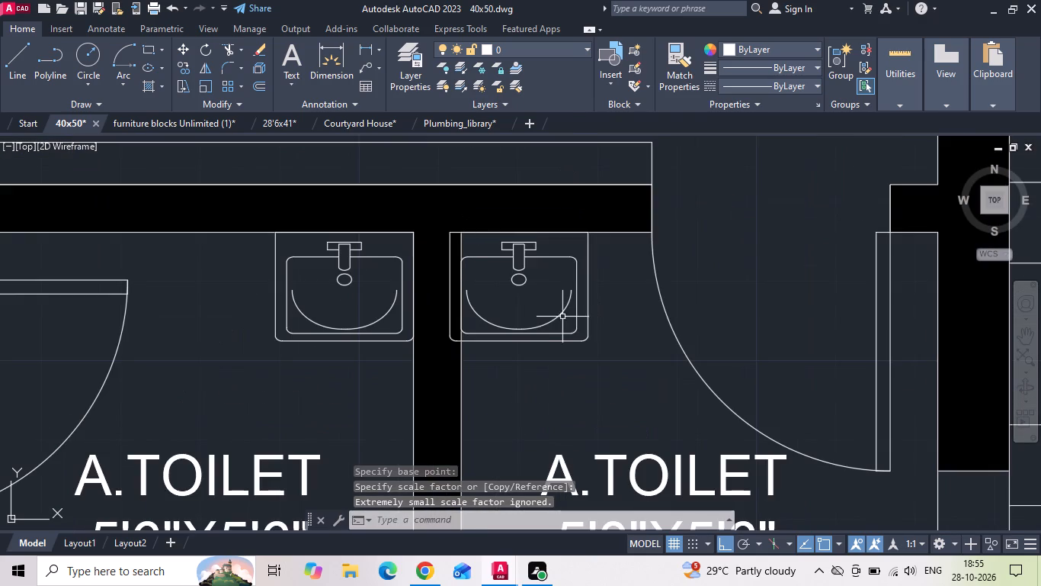
drag(565, 326, 553, 339)
click(531, 359)
right_click(530, 360)
click(580, 272)
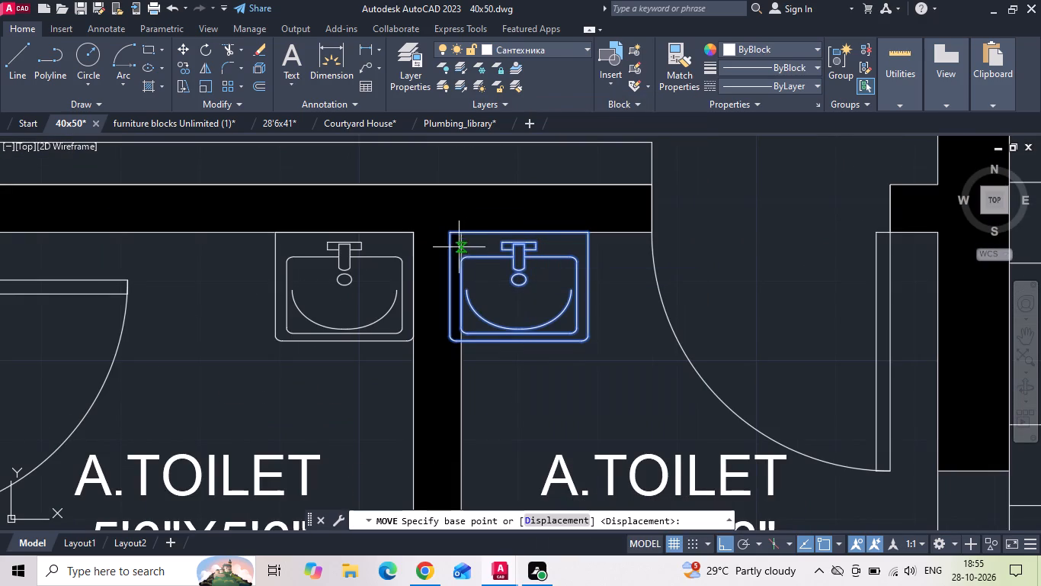
click(446, 230)
click(458, 233)
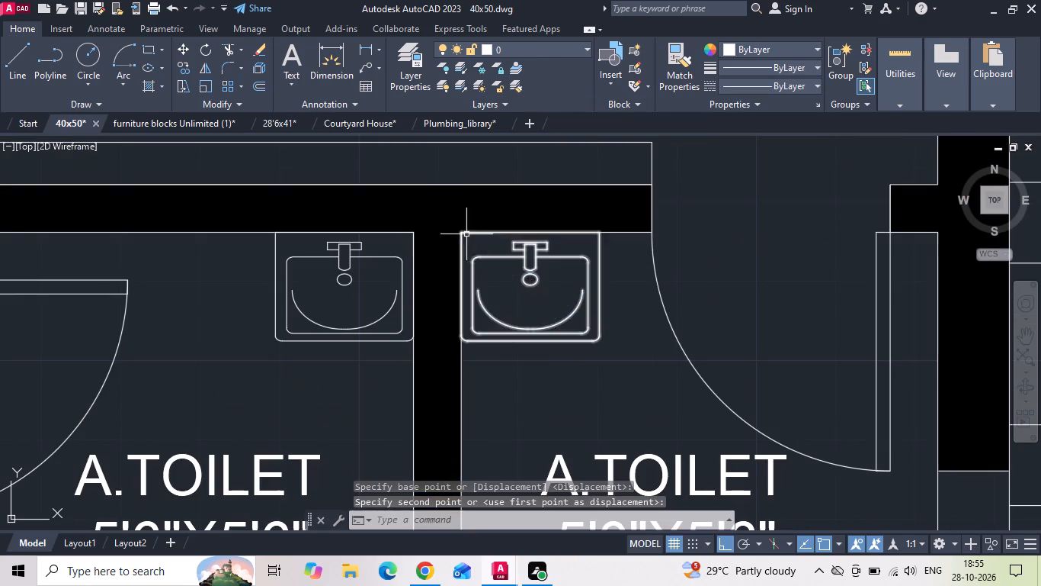
Move the WC from below the plan into the 5'0"X5'6" attached toilet, beside the wall between the toilets.
scroll(495, 241, down, 5)
scroll(494, 358, up, 2)
click(493, 357)
right_click(493, 357)
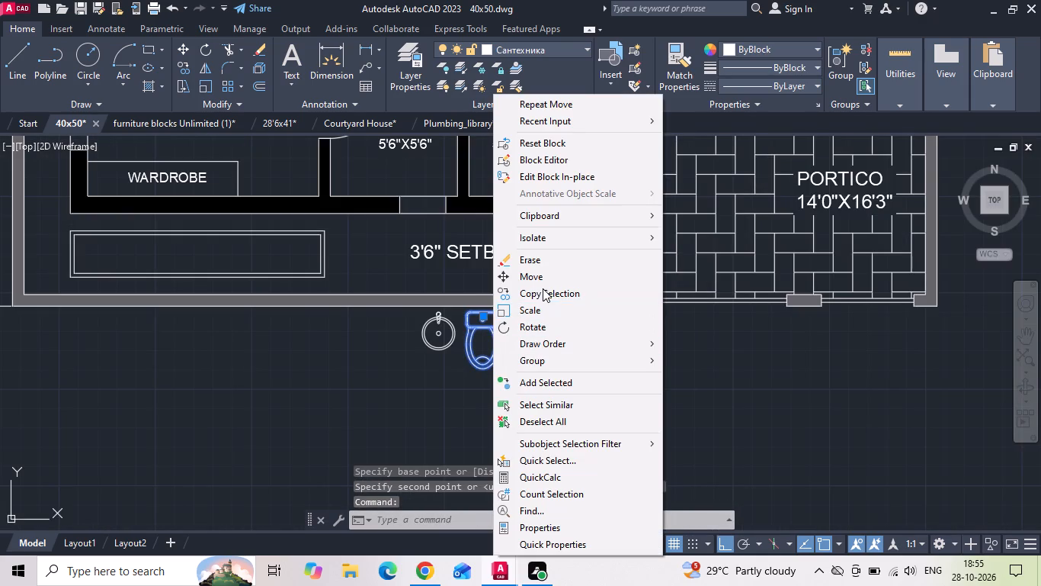
click(540, 281)
scroll(463, 349, down, 2)
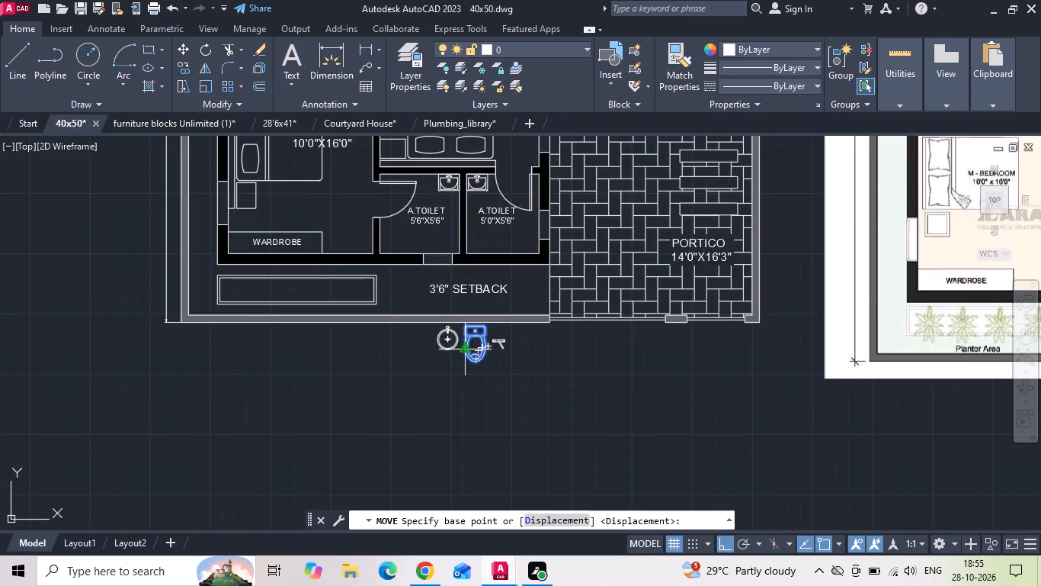
click(463, 351)
scroll(463, 279, up, 4)
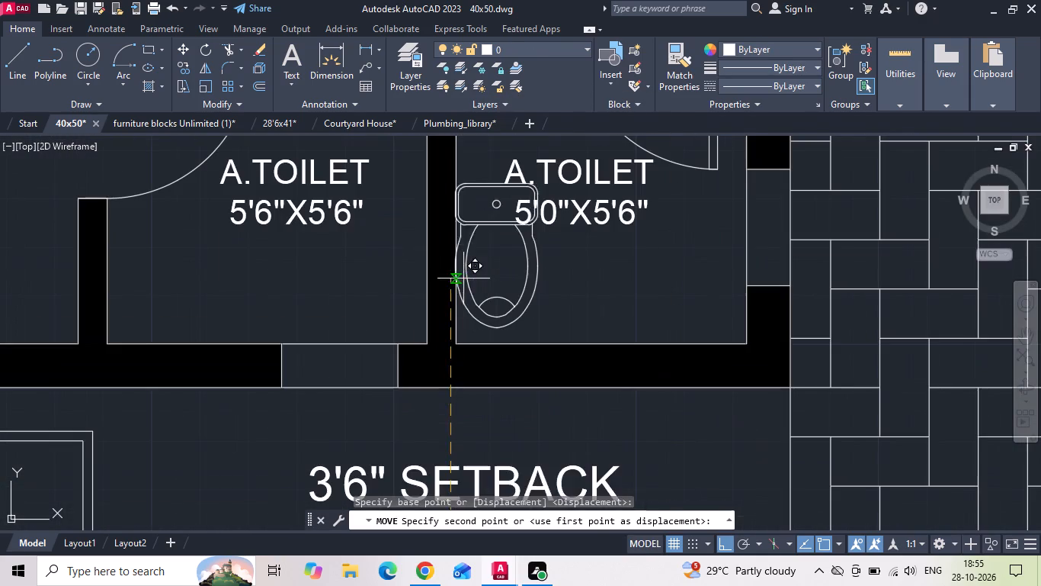
click(463, 279)
key(Escape)
Rotate the WC in the 5'0"X5'6" toilet by 180° so its cistern faces the 3'6" setback.
click(549, 290)
click(516, 269)
right_click(515, 269)
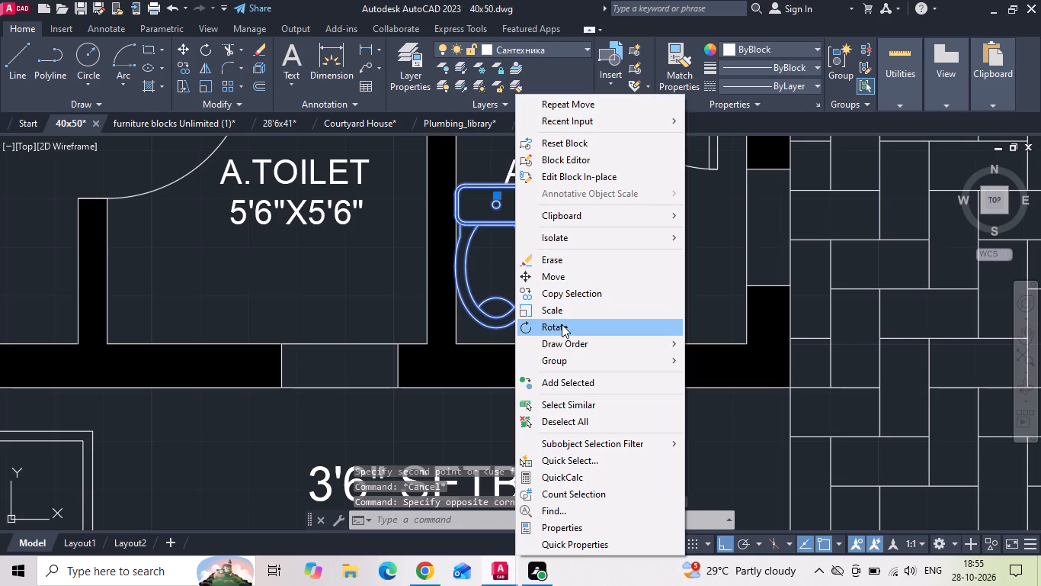
click(562, 325)
drag(548, 277, 531, 281)
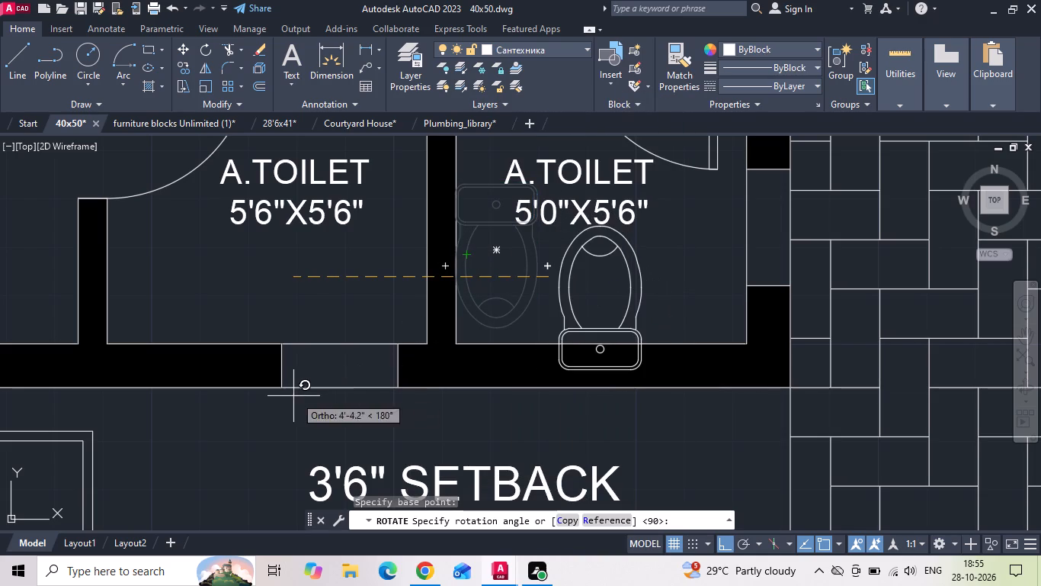
click(196, 411)
Move the rotated WC so the back of its cistern sits against the inner face of the setback-side wall.
click(651, 274)
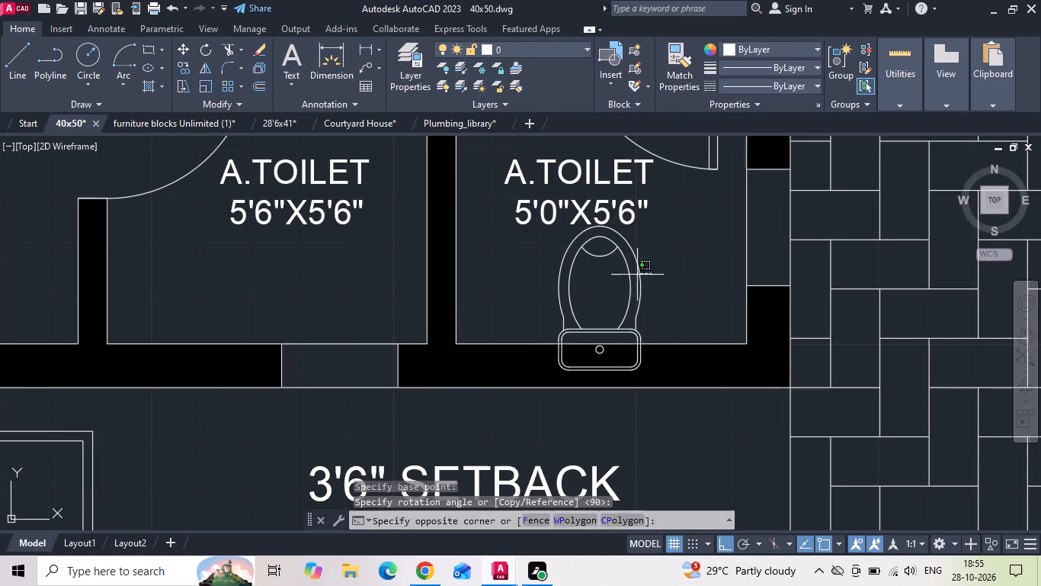
click(597, 272)
right_click(597, 271)
click(623, 276)
click(598, 374)
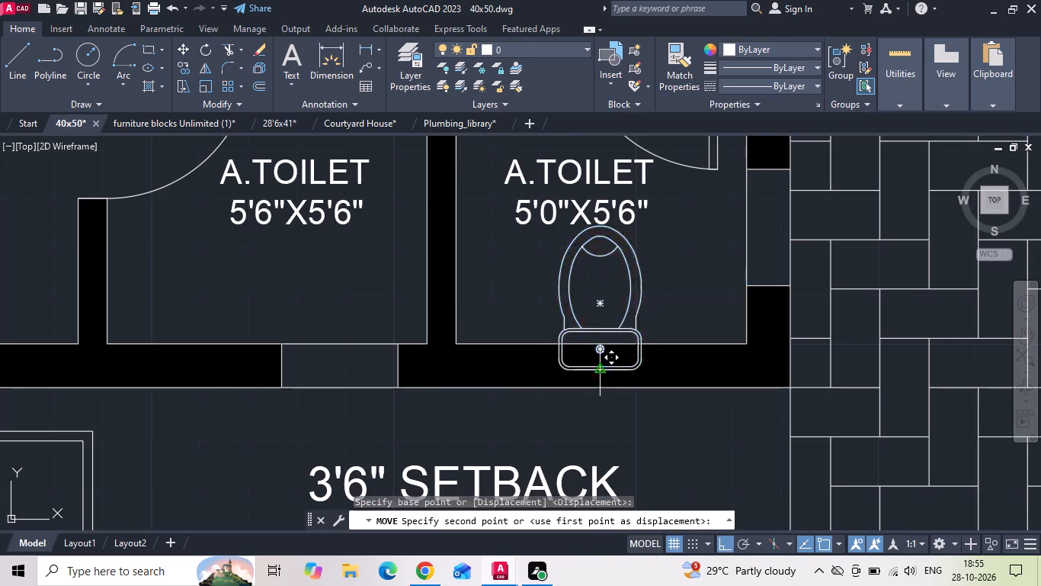
click(565, 343)
Copy the WC straight across into the 5'6"X5'6" toilet, close to the wall between the two toilets.
scroll(543, 344, down, 2)
drag(595, 314, 569, 322)
click(552, 324)
right_click(549, 324)
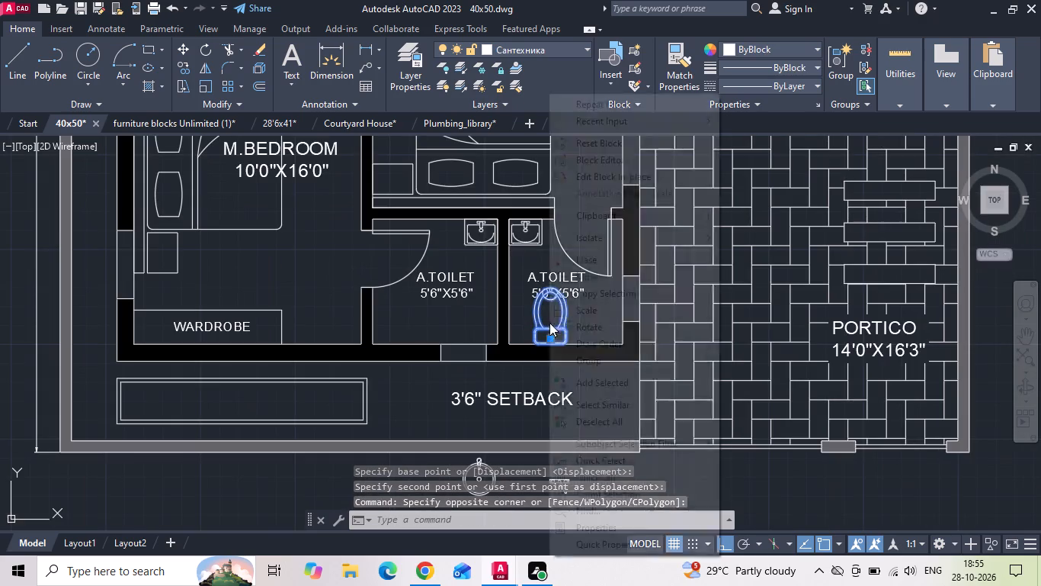
click(586, 298)
scroll(564, 317, up, 1)
drag(559, 318, 534, 325)
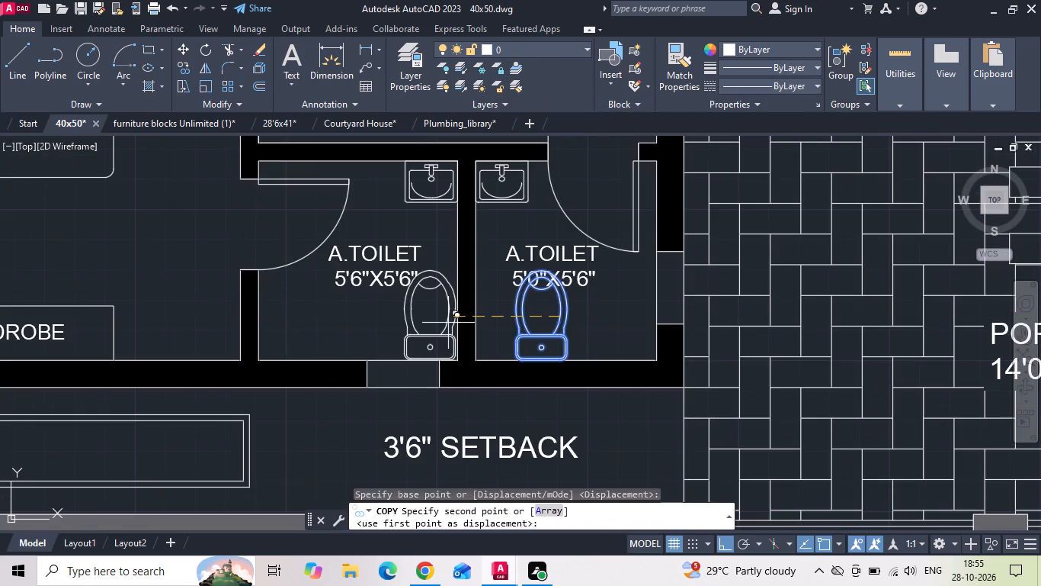
scroll(448, 323, up, 2)
click(444, 322)
scroll(443, 322, down, 4)
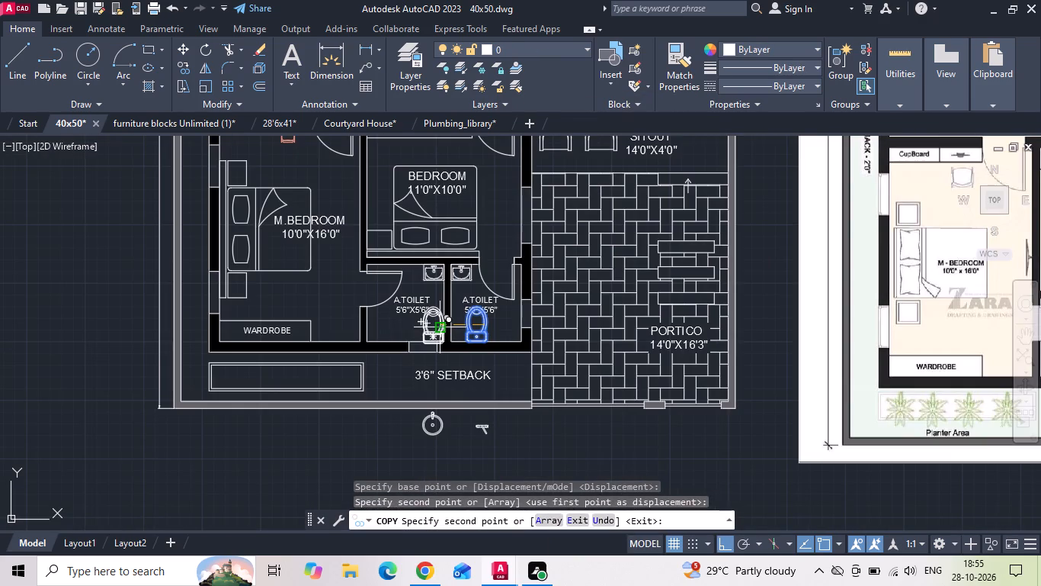
key(Escape)
Scale both attached-toilet WCs down slightly about the back of the 5'6"X5'6" toilet's cistern.
scroll(438, 327, down, 1)
scroll(438, 327, up, 3)
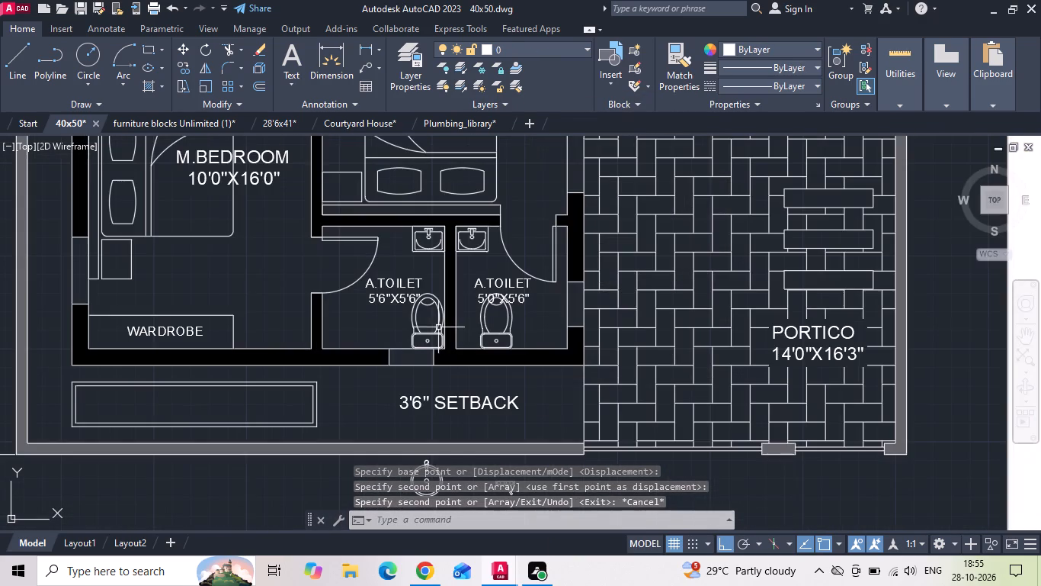
click(436, 327)
click(485, 324)
right_click(483, 324)
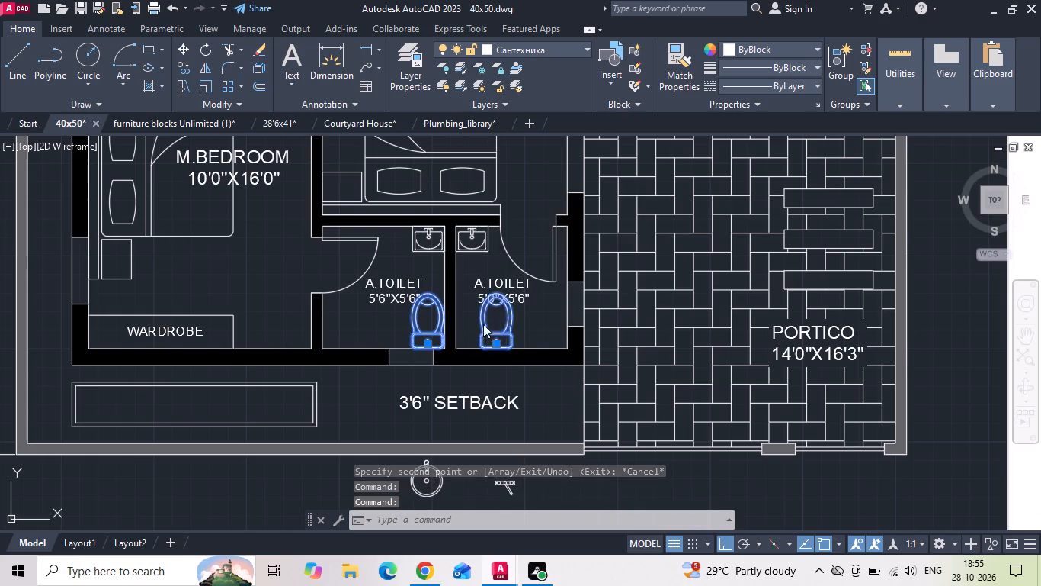
click(505, 330)
scroll(442, 347, up, 2)
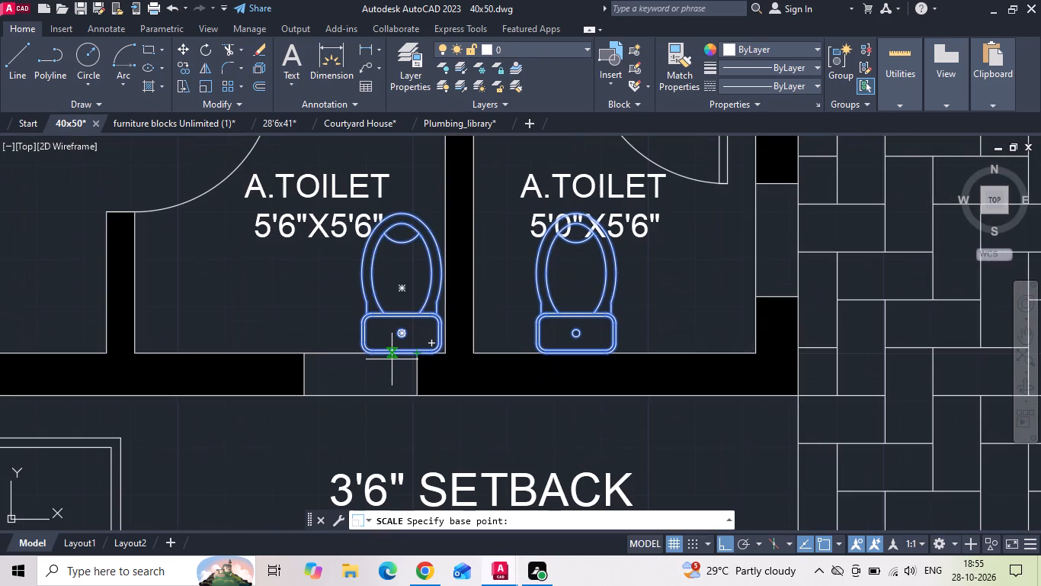
click(395, 357)
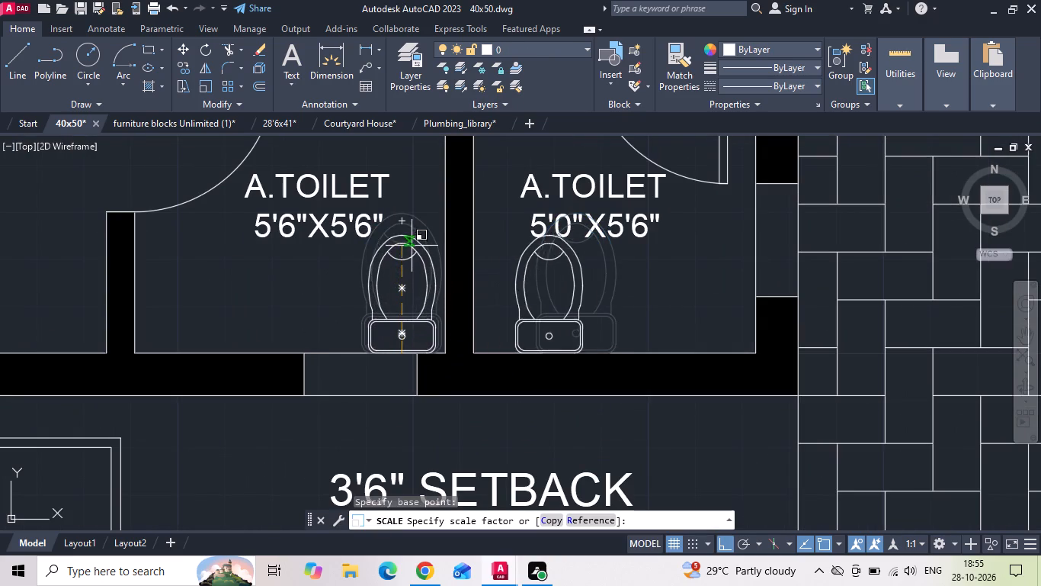
scroll(412, 243, up, 5)
click(412, 242)
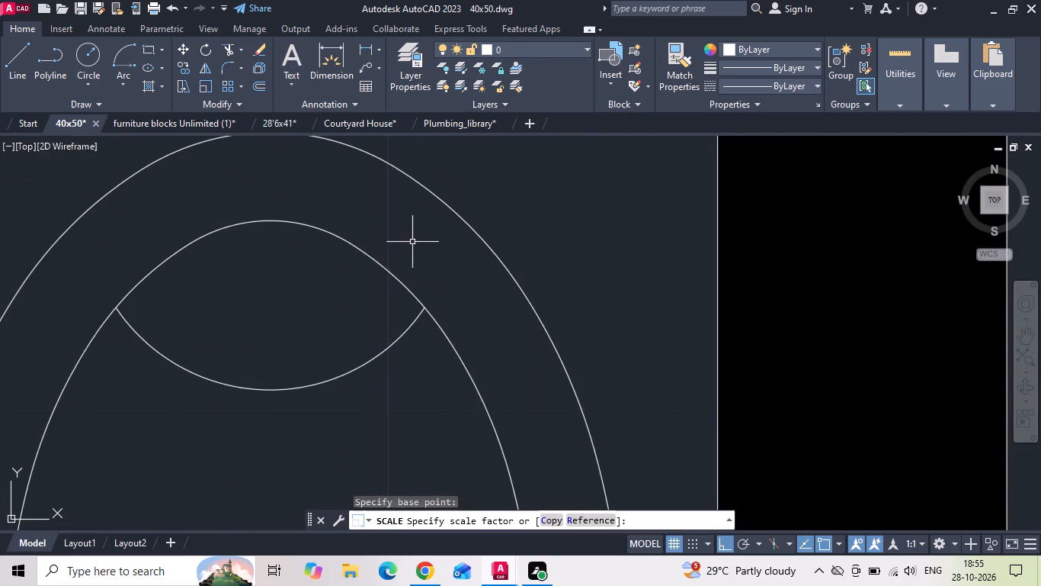
scroll(412, 240, down, 7)
Move the WC in the 5'6"X5'6" toilet horizontally away from the wall between the toilets, keeping its cistern on the setback-side wall.
click(411, 306)
click(328, 355)
right_click(325, 355)
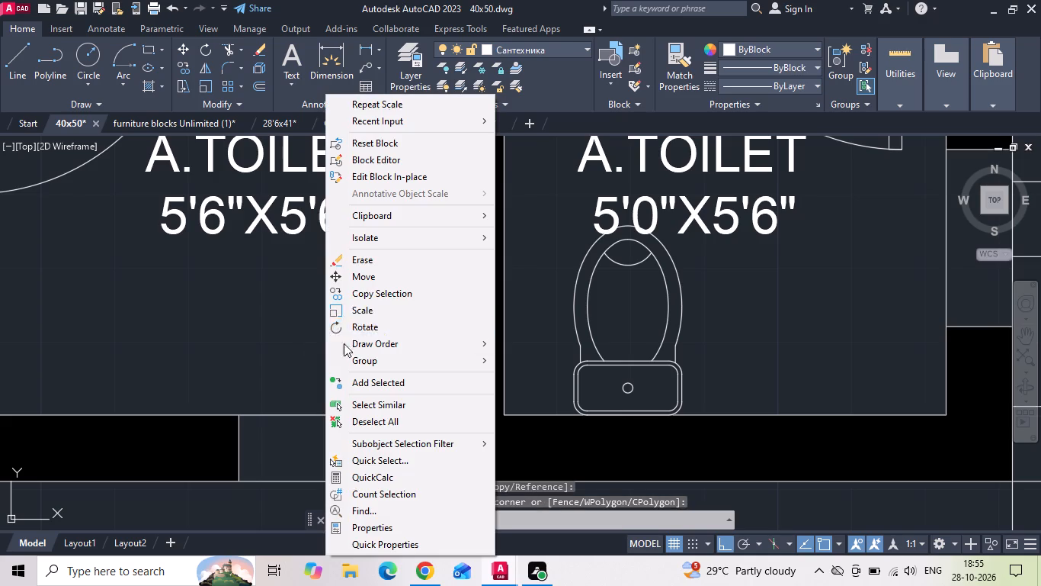
click(404, 282)
drag(287, 331, 277, 332)
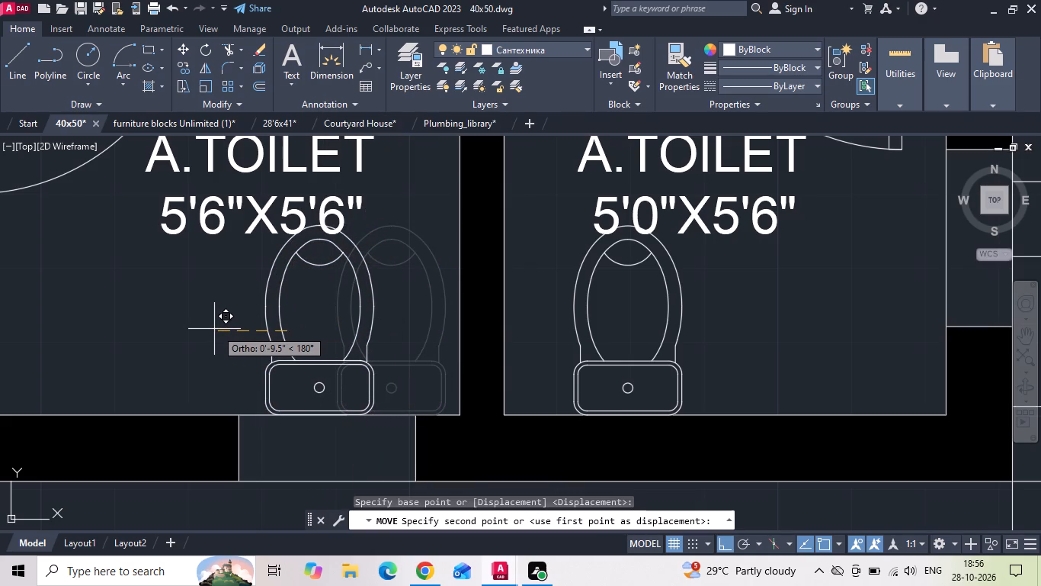
click(223, 330)
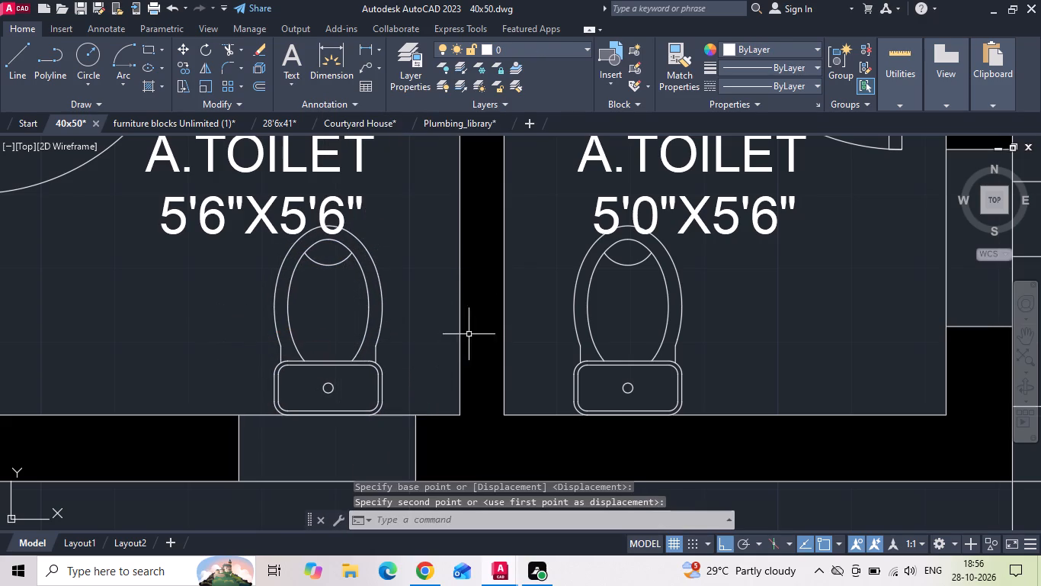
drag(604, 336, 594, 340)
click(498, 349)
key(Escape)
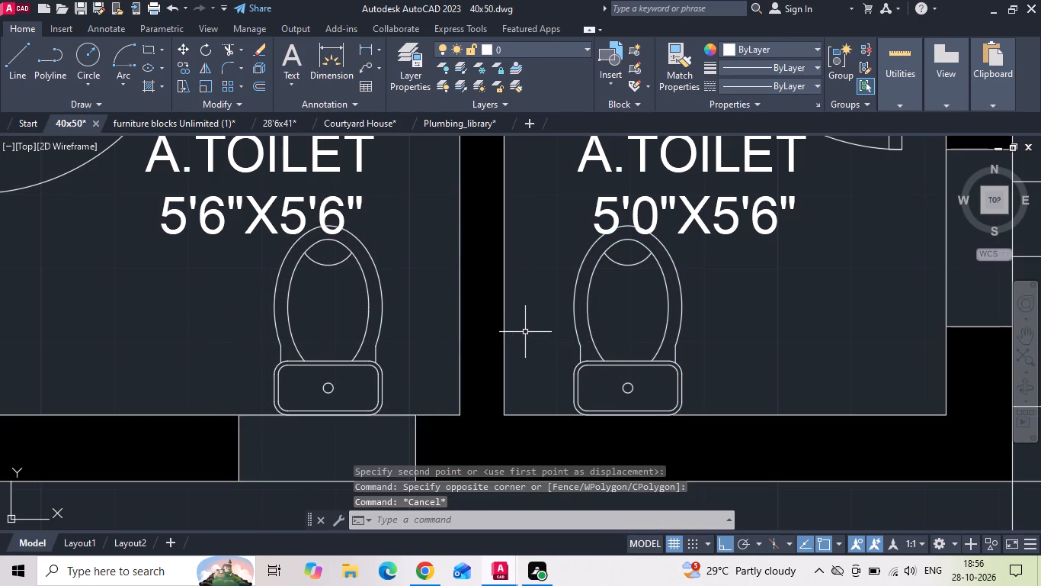
Move the A.TOILET 5'6"X5'6" label straight up, clear of the WC.
scroll(525, 333, down, 2)
click(443, 268)
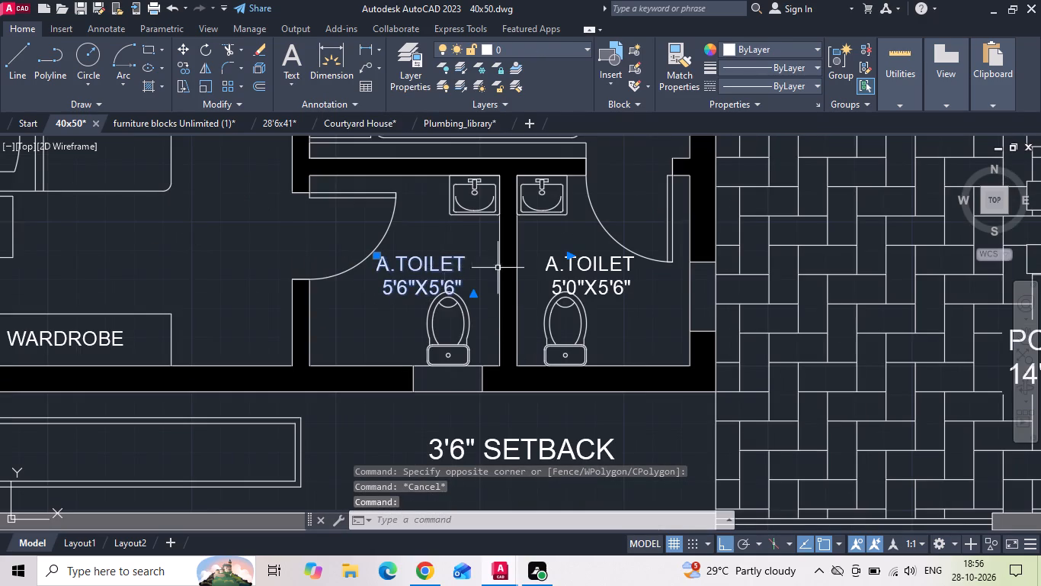
right_click(481, 252)
scroll(479, 252, up, 1)
click(513, 281)
scroll(475, 257, up, 1)
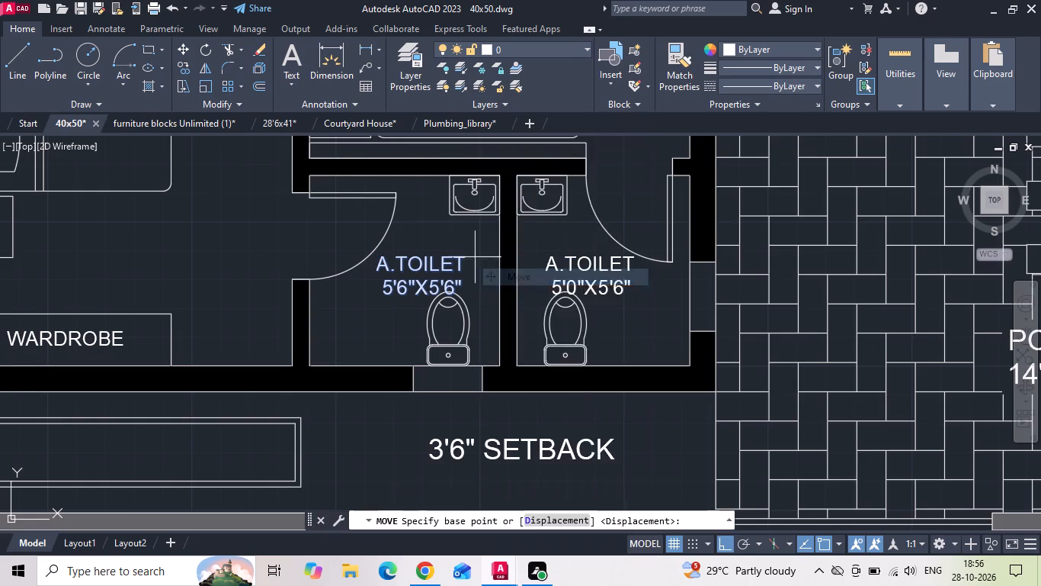
scroll(474, 256, up, 1)
click(473, 253)
click(475, 239)
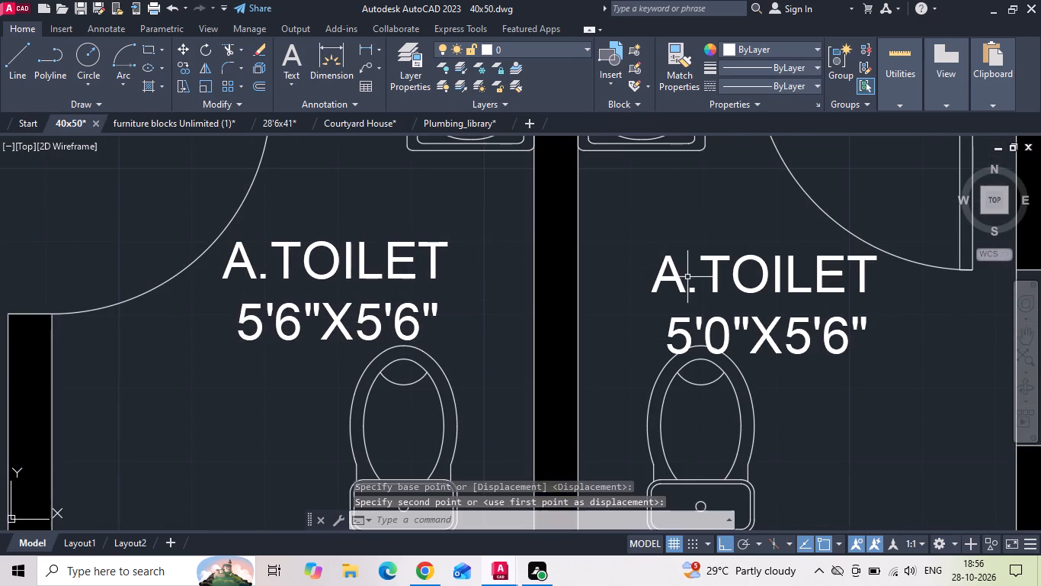
Move the A.TOILET 5'0"X5'6" label up clear of the WC and slightly toward the wall between the toilets.
click(690, 278)
click(654, 279)
right_click(653, 279)
click(666, 283)
click(617, 344)
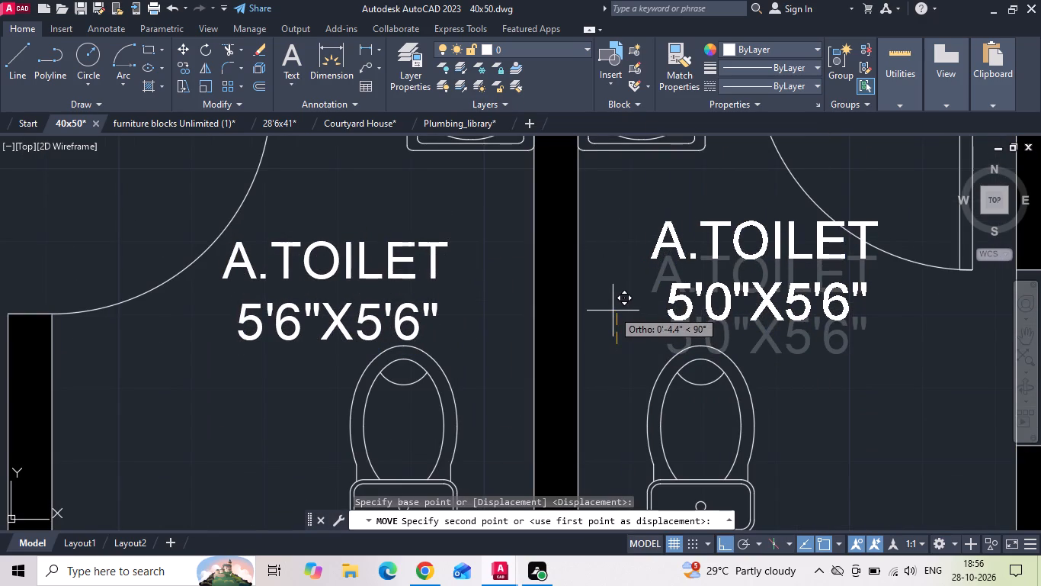
click(611, 317)
click(687, 264)
right_click(687, 263)
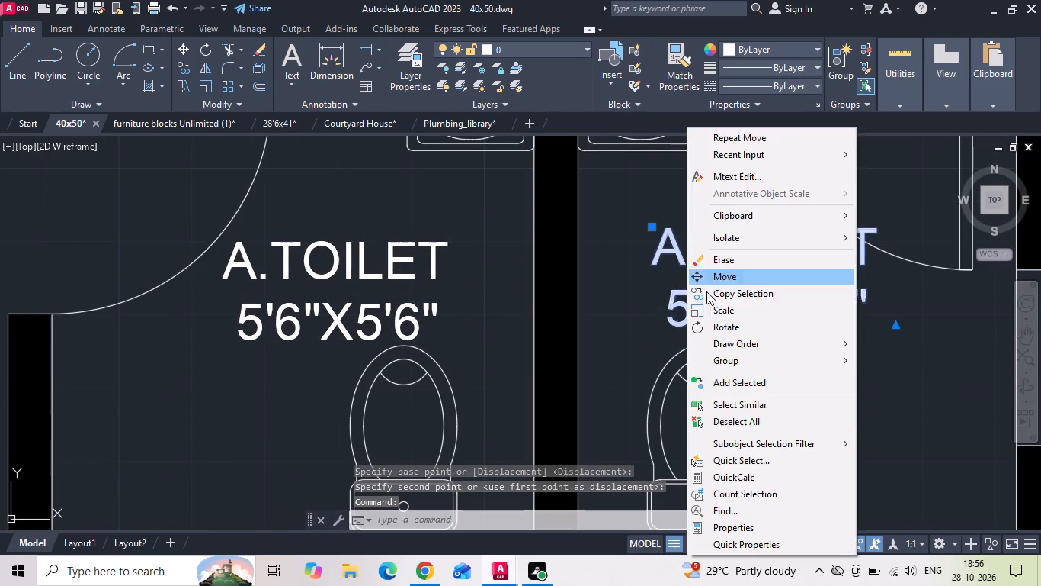
click(729, 283)
drag(901, 351, 891, 354)
click(860, 354)
Rotate the wall tap below the plan by 180° so its handle points toward the plan.
scroll(535, 246, down, 3)
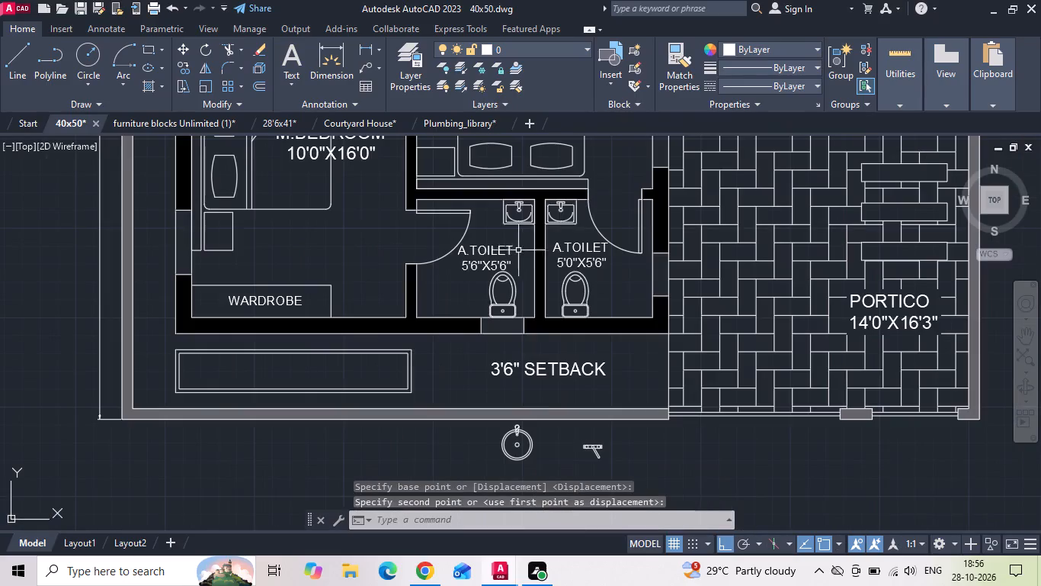
click(581, 449)
click(577, 437)
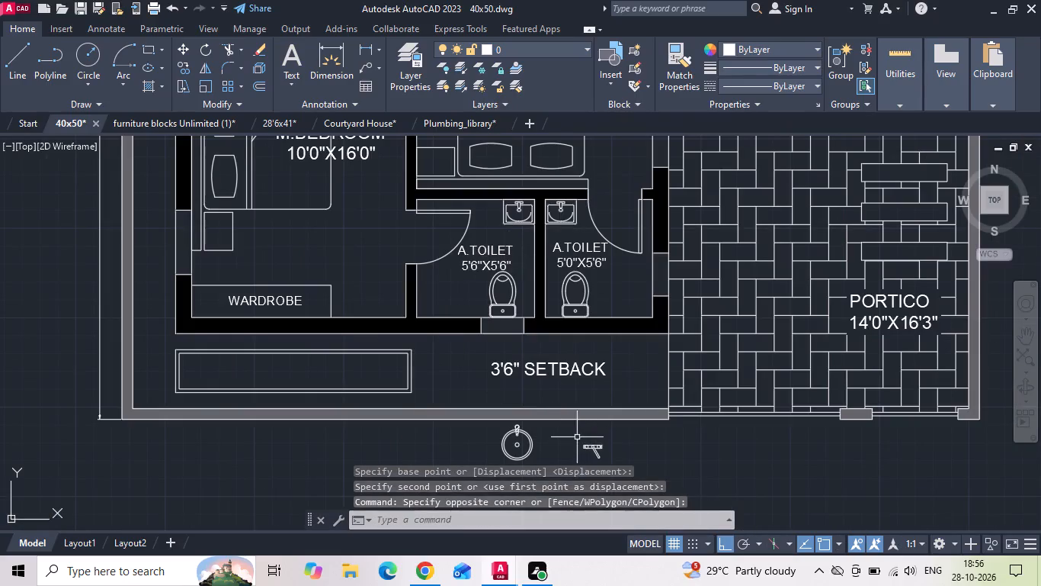
click(585, 446)
right_click(585, 445)
click(609, 321)
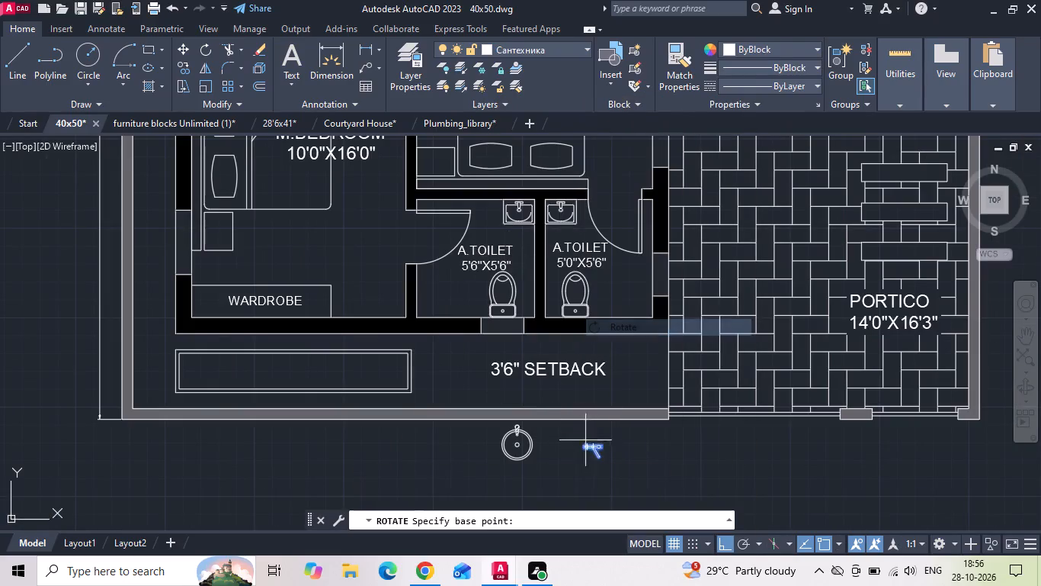
click(585, 443)
click(428, 465)
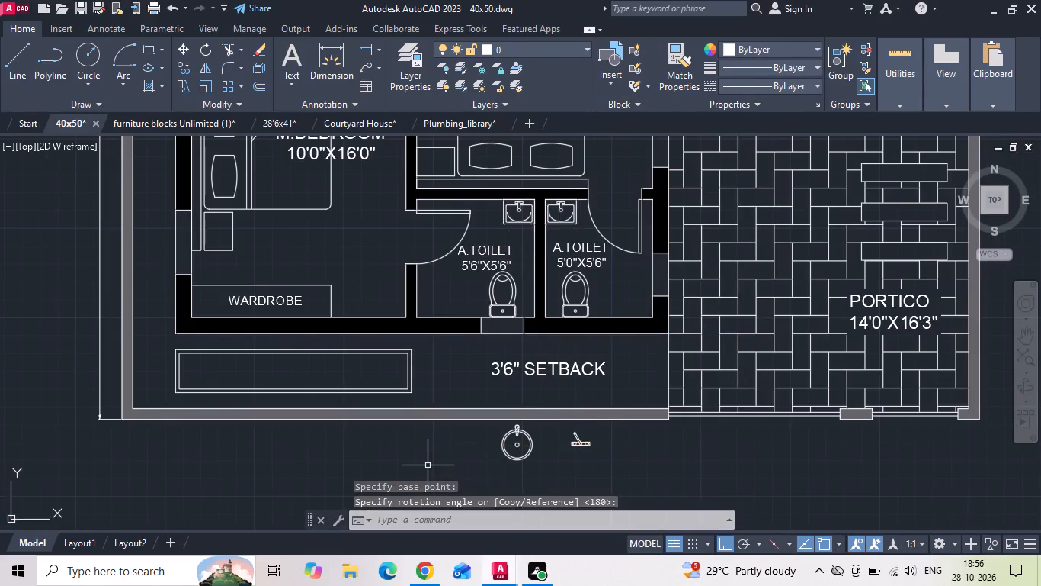
Move the rotated tap into the 5'6"X5'6" toilet, against the inner face of the setback-side wall on the WC's door side.
scroll(426, 461, down, 2)
scroll(497, 461, up, 3)
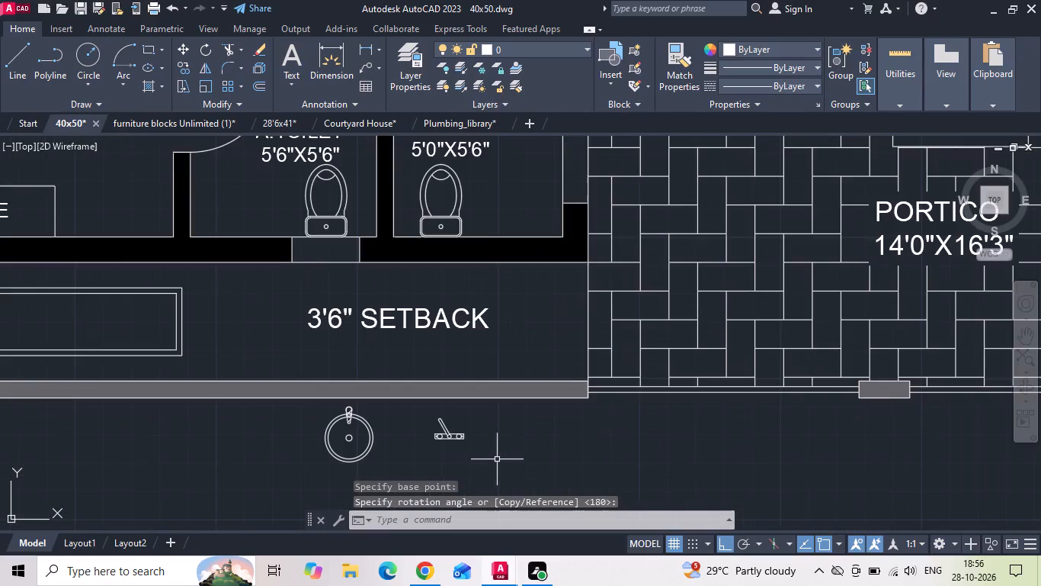
click(447, 433)
right_click(447, 433)
click(492, 280)
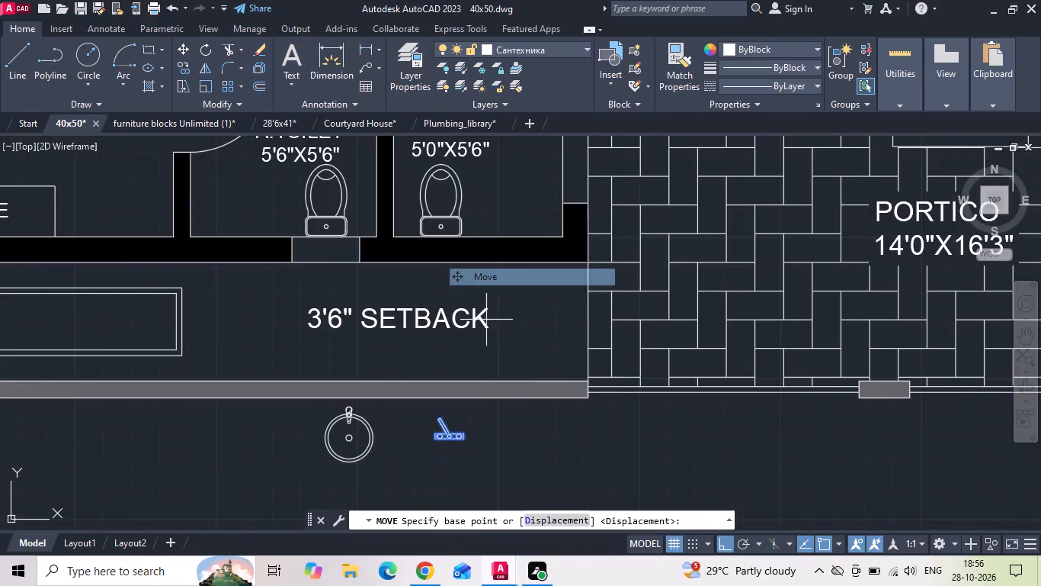
scroll(463, 417, up, 3)
click(424, 475)
scroll(487, 433, down, 3)
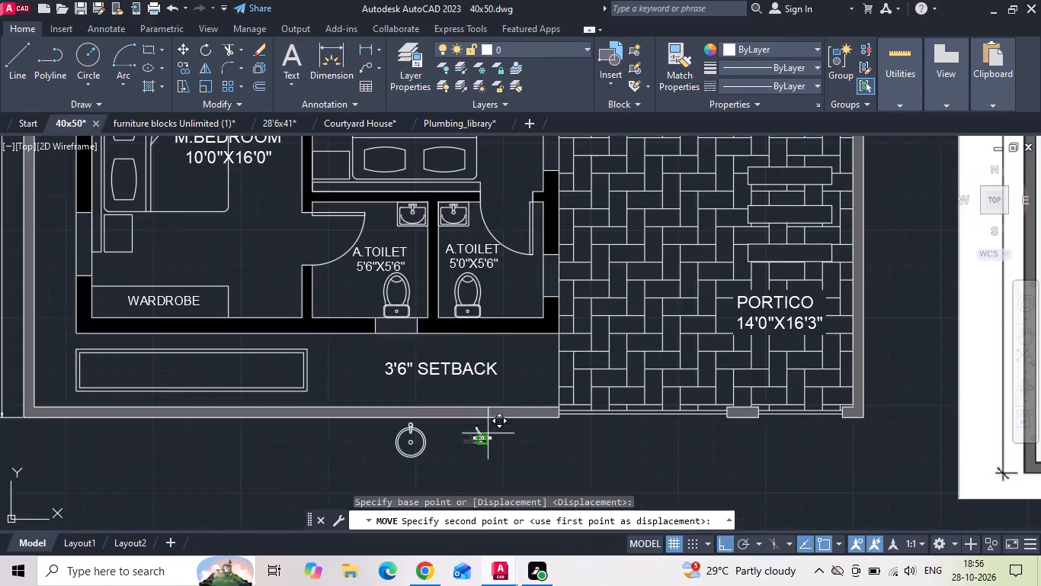
click(344, 317)
Copy the tap straight across to the setback-side wall of the 5'0"X5'6" toilet, between the WC and the portico-side wall.
scroll(345, 312, up, 3)
drag(345, 310, 325, 310)
click(297, 304)
right_click(296, 303)
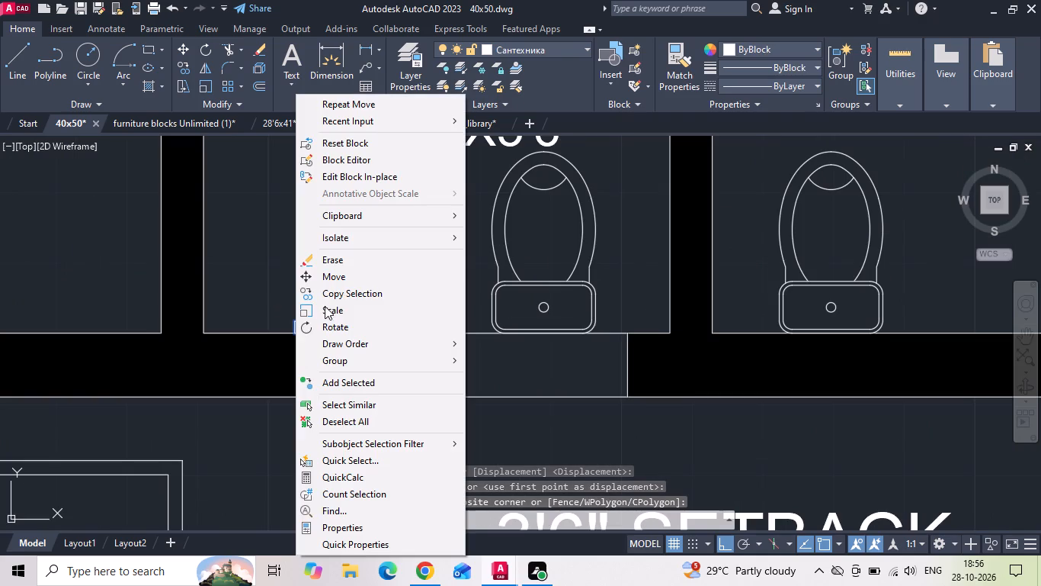
click(340, 293)
click(329, 339)
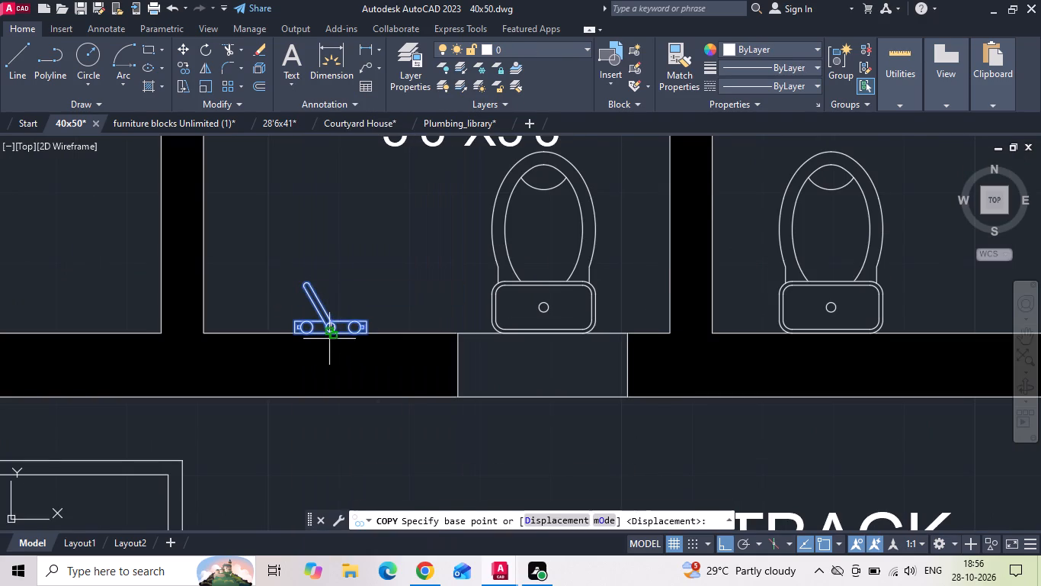
scroll(335, 339, down, 1)
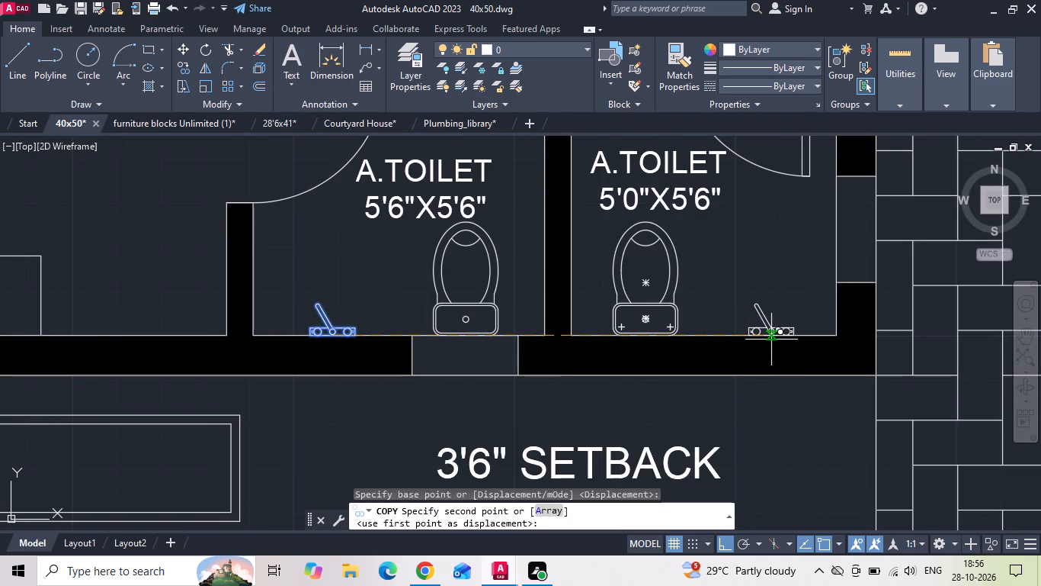
click(775, 340)
key(Escape)
Move the round washbasin from below the plan to the dining area's 2'6" setback-side wall, beside the kitchen partition.
scroll(428, 257, down, 3)
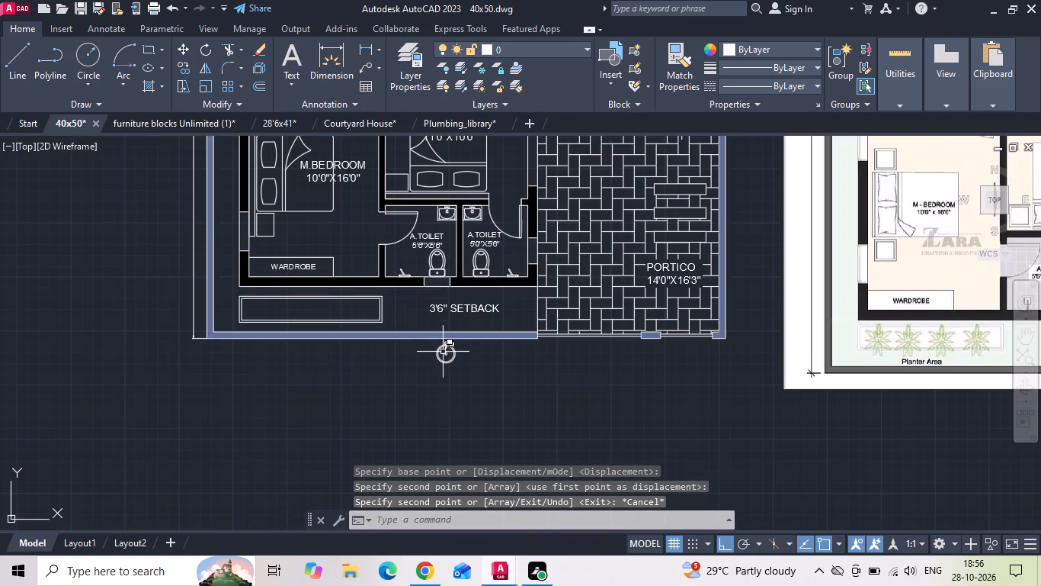
click(446, 358)
click(437, 359)
right_click(437, 359)
click(479, 279)
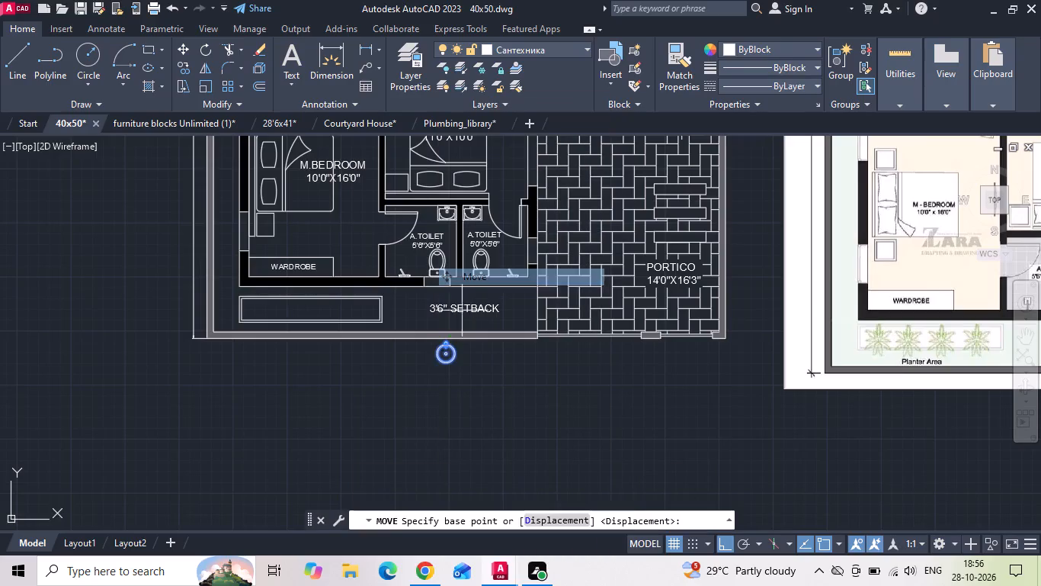
drag(438, 359, 440, 381)
scroll(466, 449, down, 2)
scroll(382, 255, up, 3)
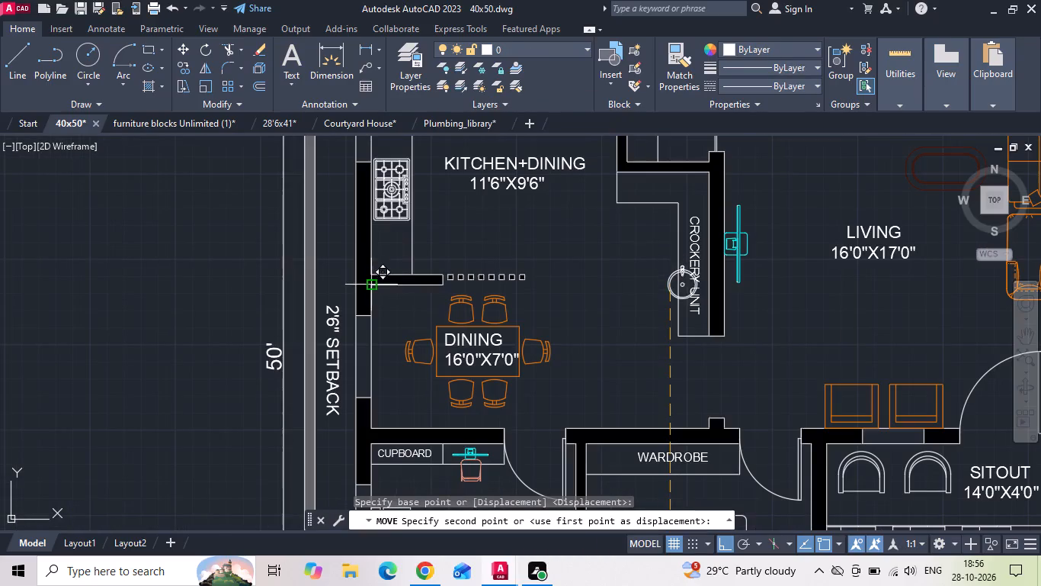
click(371, 290)
Rotate the round washbasin by 90° so its tap faces the 2'6" setback.
scroll(391, 302, up, 2)
click(391, 302)
click(380, 271)
right_click(379, 269)
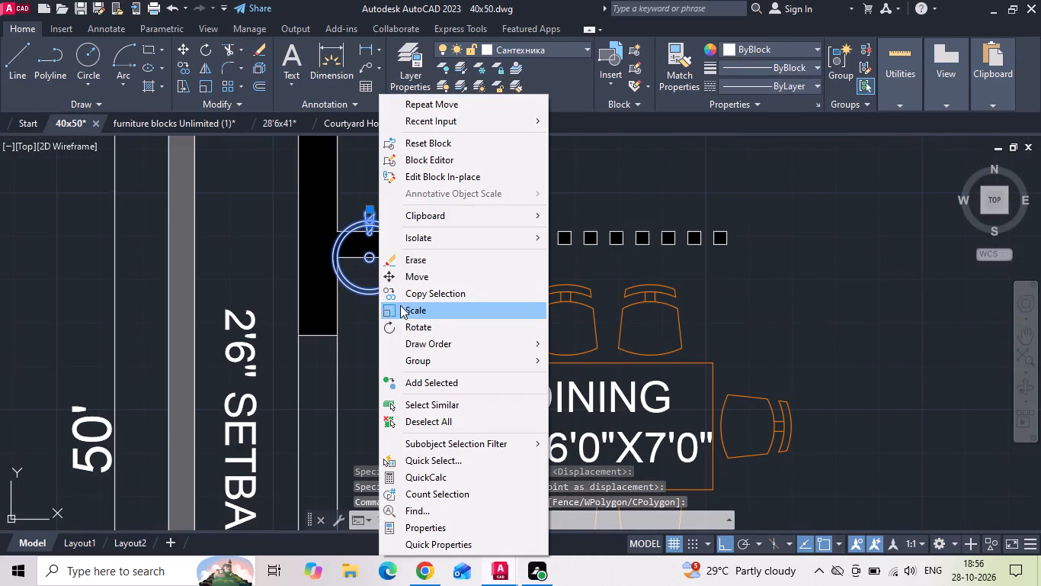
click(405, 324)
click(409, 316)
click(408, 304)
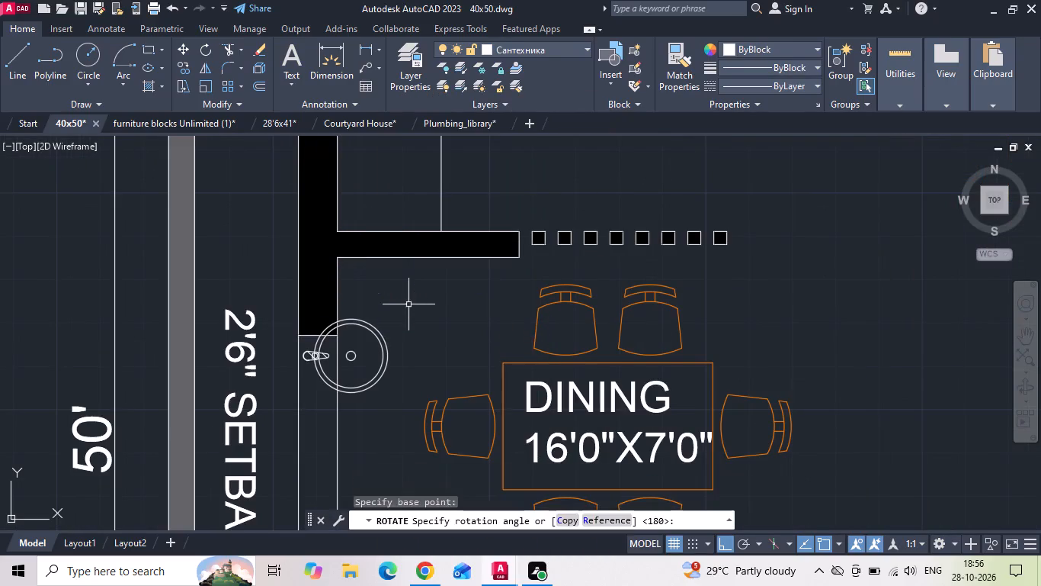
Move the round washbasin so its tap meets the inner face of the setback-side wall, in the corner below the kitchen partition.
drag(386, 317, 373, 332)
click(369, 335)
right_click(370, 331)
click(409, 280)
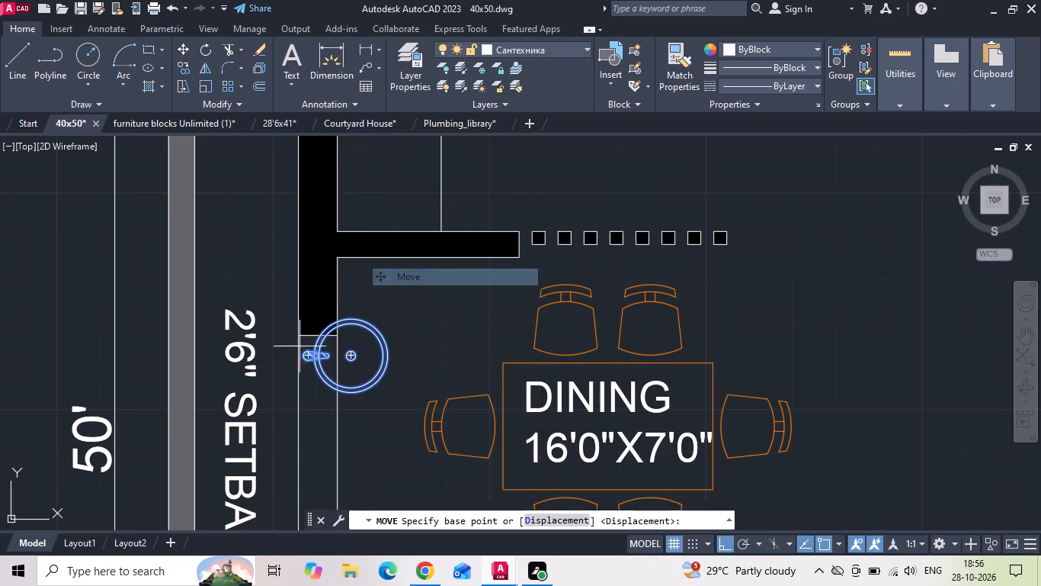
scroll(288, 353, up, 3)
click(339, 365)
scroll(445, 346, down, 2)
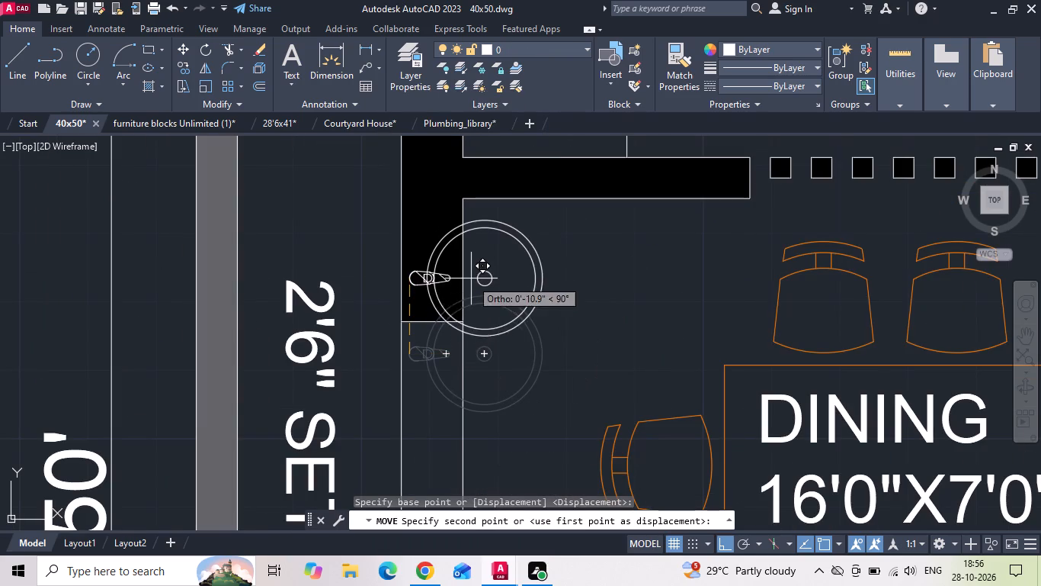
click(464, 255)
Nudge the round washbasin about 0.1" downward from the kitchen partition.
scroll(495, 314, down, 1)
click(513, 305)
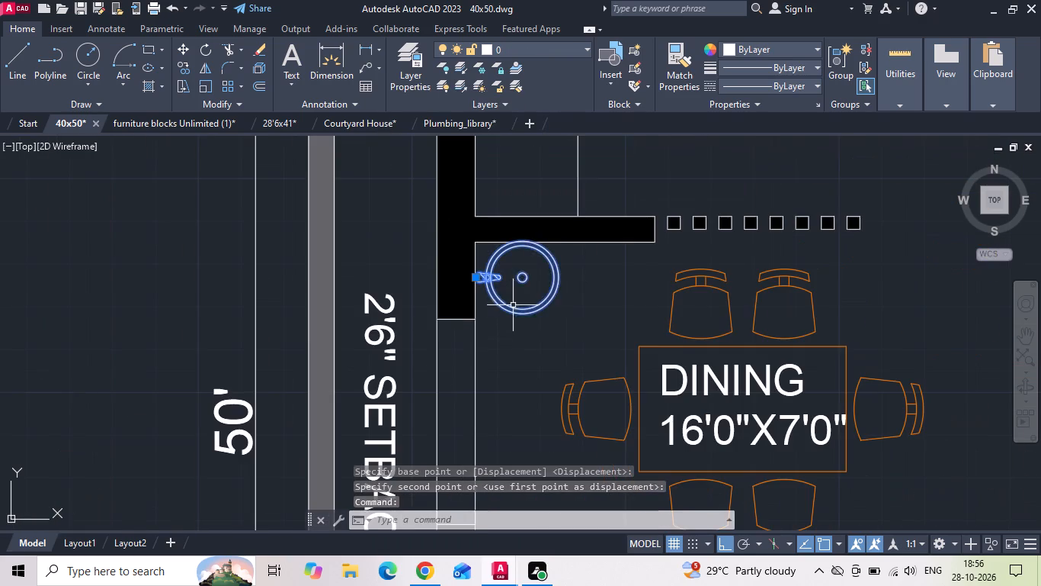
right_click(514, 305)
click(555, 281)
scroll(587, 258, up, 2)
click(598, 290)
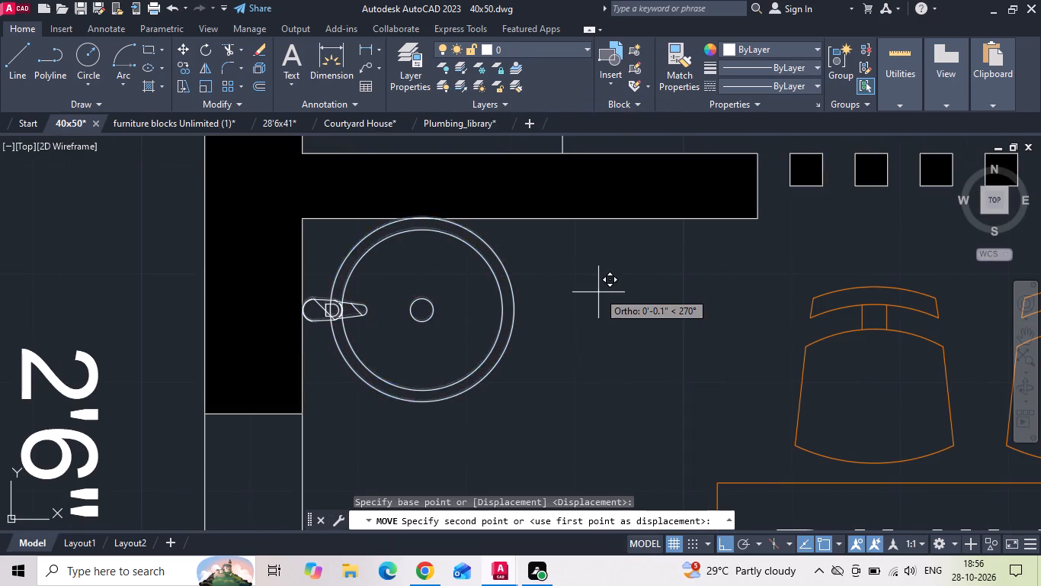
click(597, 291)
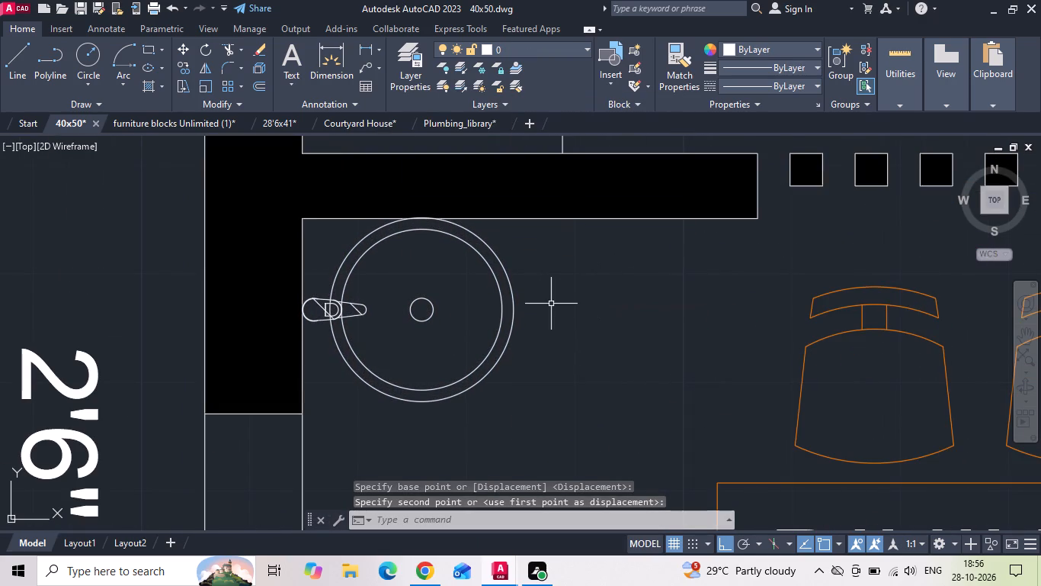
Move the round washbasin up so the top of its outer rim touches the kitchen partition's lower face.
drag(490, 282, 428, 311)
double_click(424, 311)
right_click(422, 311)
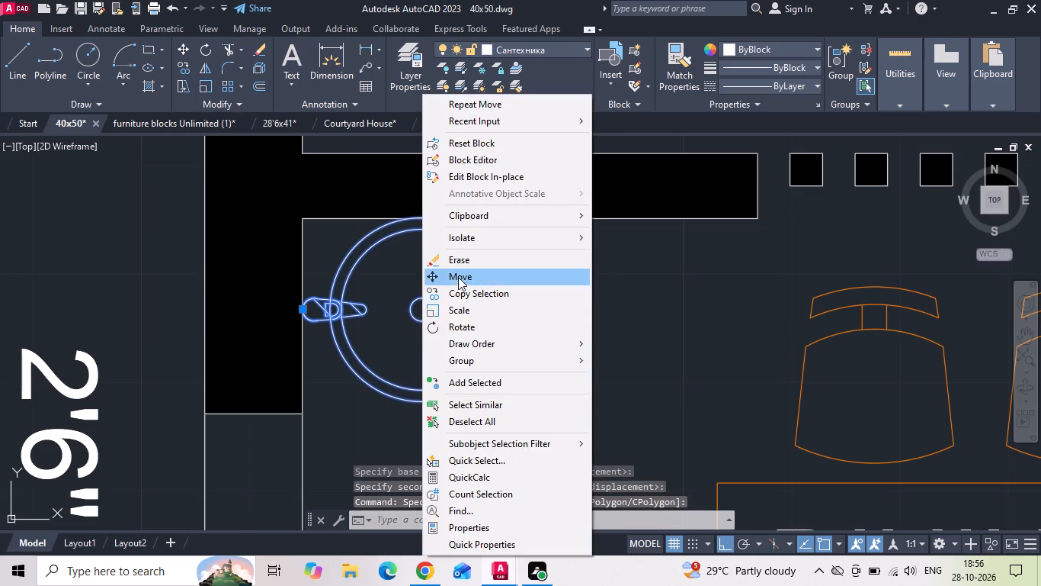
click(458, 277)
scroll(363, 289, up, 1)
middle_drag(388, 287, 373, 372)
scroll(424, 282, up, 2)
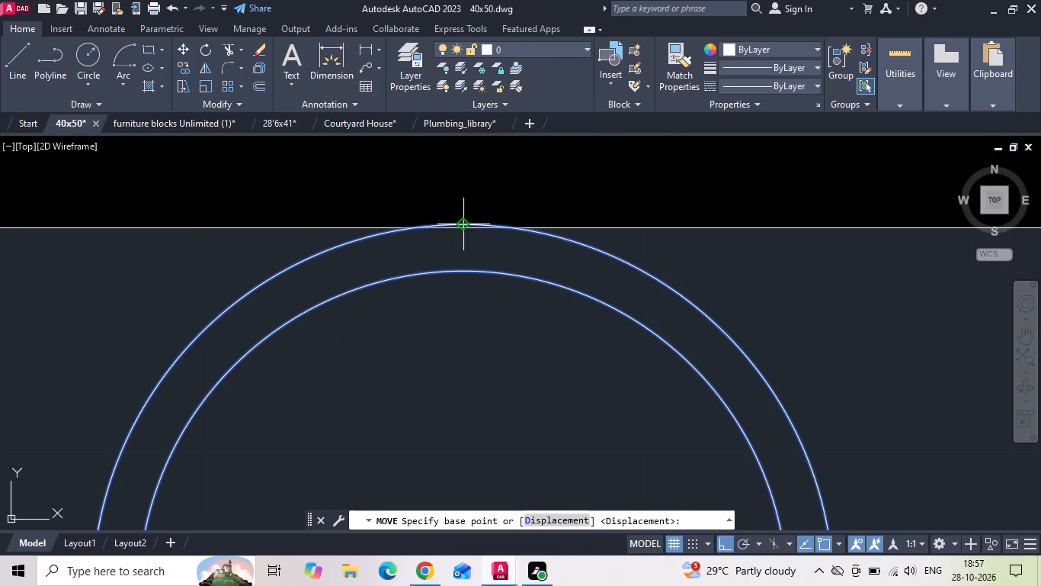
click(458, 224)
click(460, 231)
scroll(398, 265, down, 3)
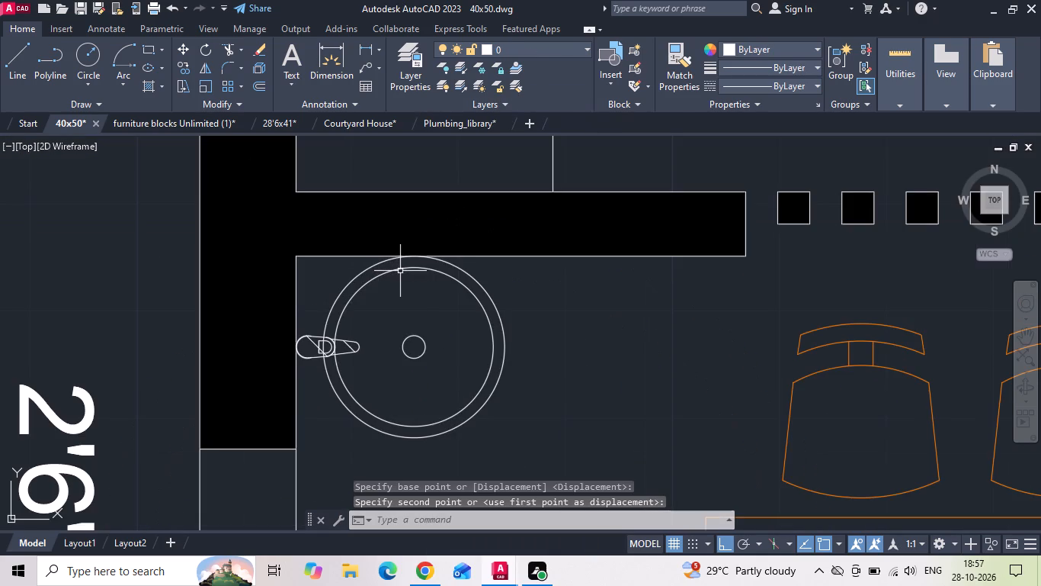
Save the 40x50 drawing.
key(ctrl+s)
key(ctrl+s)
Insert the "Range-Oven - 30 in front" and "Dishwasher" blocks from DesignCenter's Kitchens.dwg into the empty area beside the plan.
ctrl+scroll(402, 275, down, 4)
scroll(463, 356, down, 1)
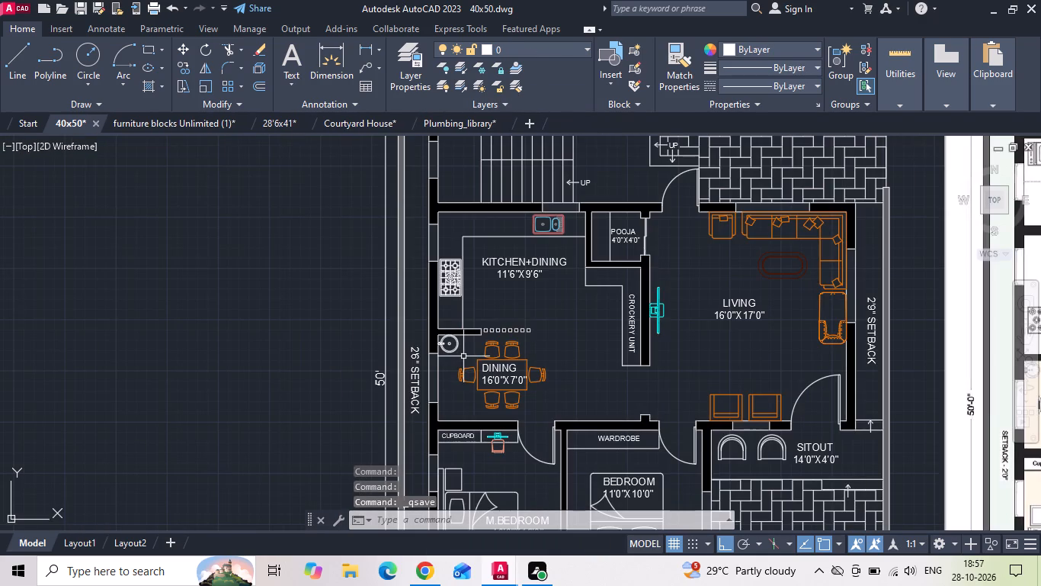
text(dc)
key(space)
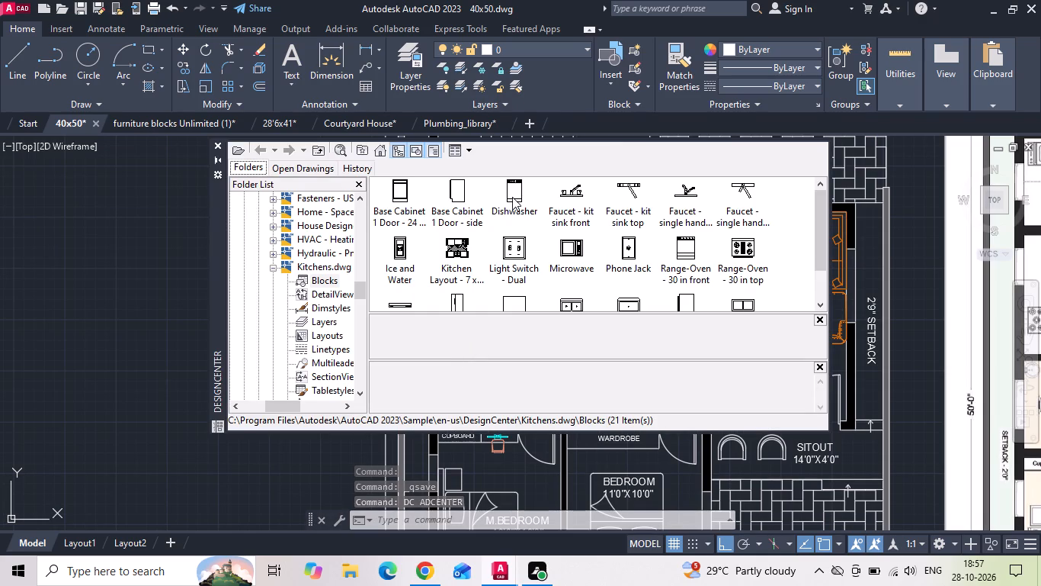
drag(685, 262, 39, 287)
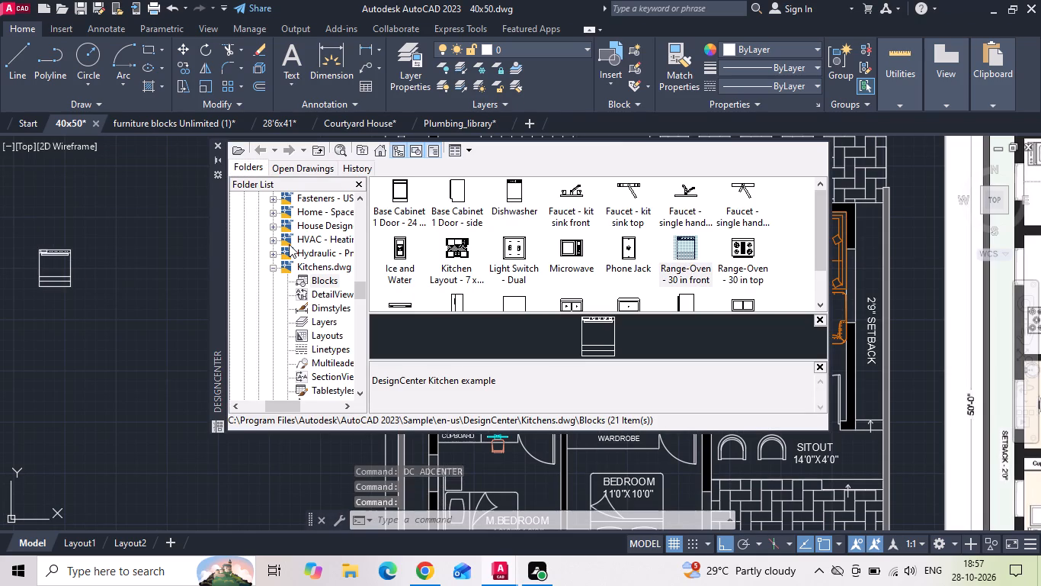
drag(519, 192, 118, 280)
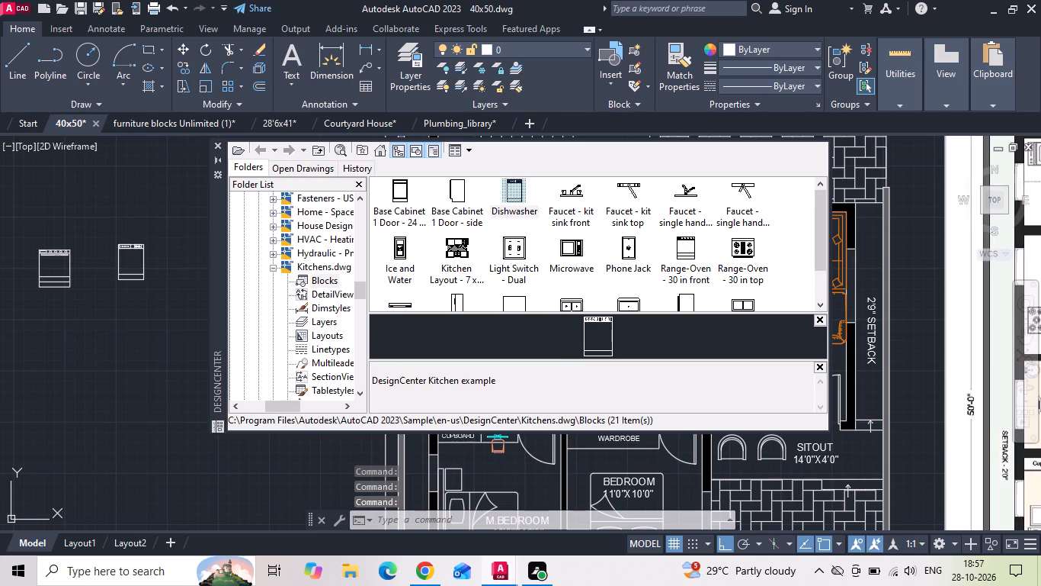
scroll(123, 237, up, 3)
scroll(161, 241, down, 3)
drag(74, 322, 72, 288)
click(72, 249)
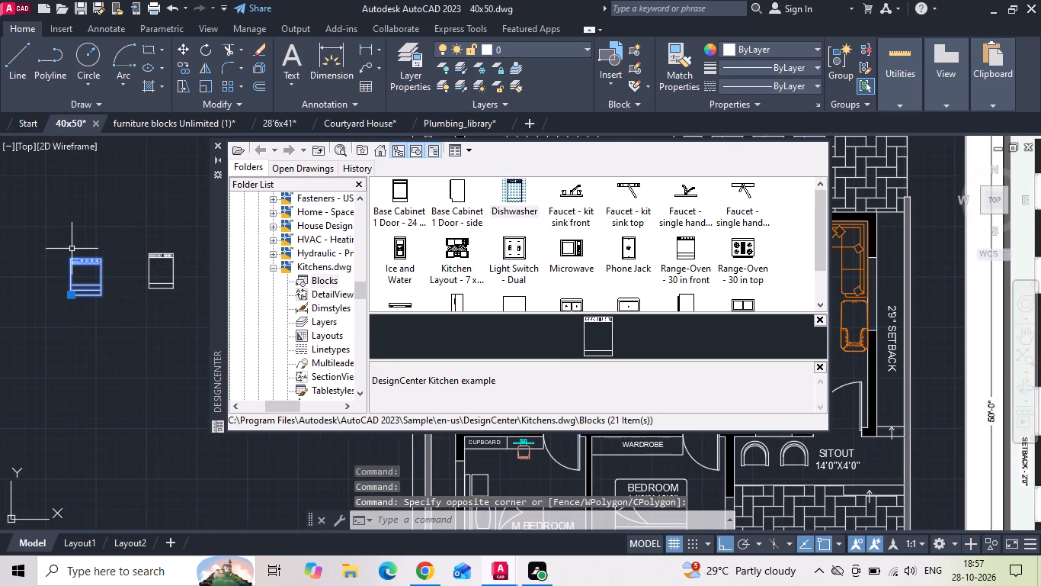
click(216, 147)
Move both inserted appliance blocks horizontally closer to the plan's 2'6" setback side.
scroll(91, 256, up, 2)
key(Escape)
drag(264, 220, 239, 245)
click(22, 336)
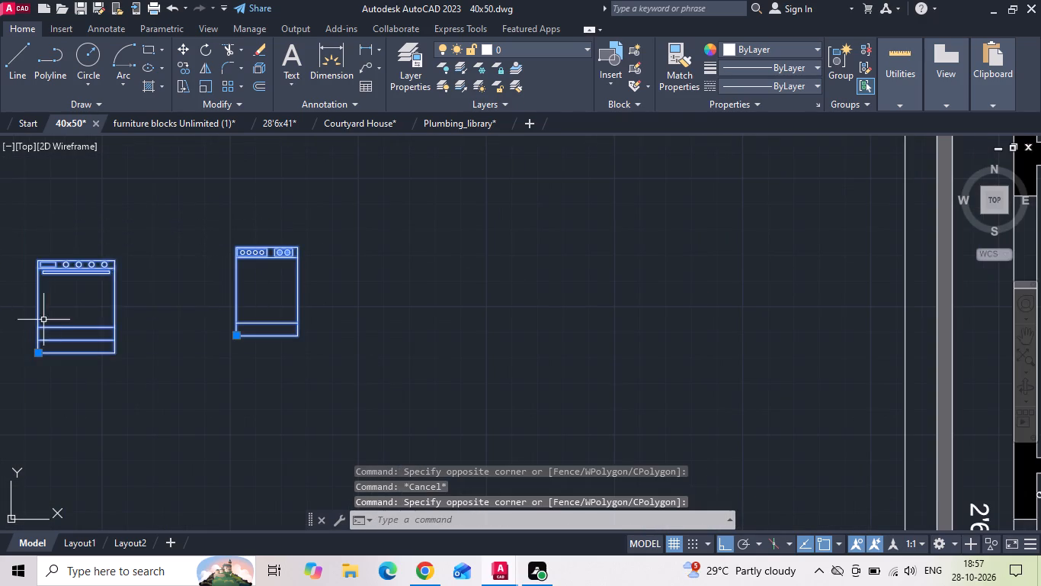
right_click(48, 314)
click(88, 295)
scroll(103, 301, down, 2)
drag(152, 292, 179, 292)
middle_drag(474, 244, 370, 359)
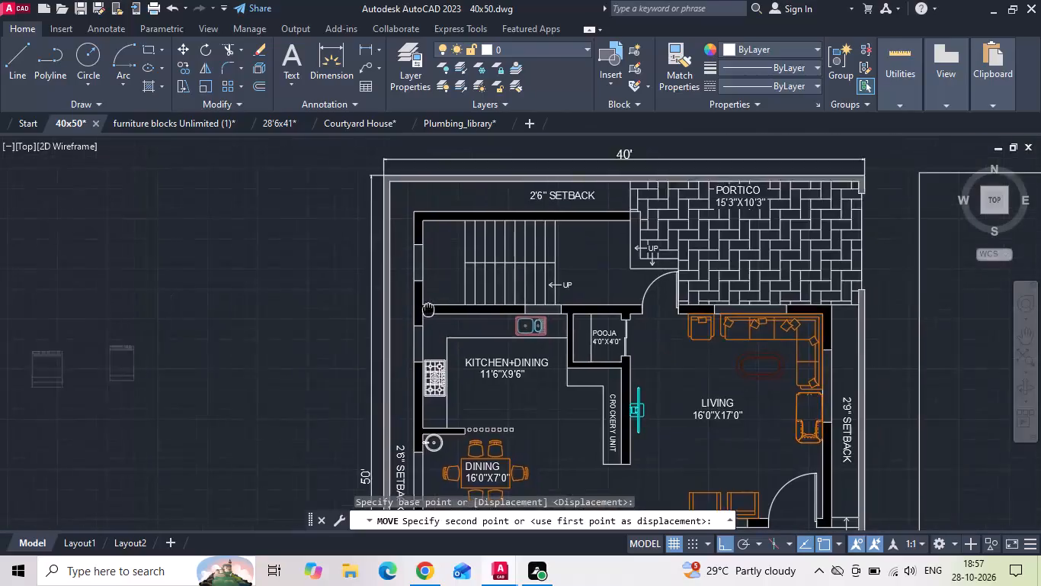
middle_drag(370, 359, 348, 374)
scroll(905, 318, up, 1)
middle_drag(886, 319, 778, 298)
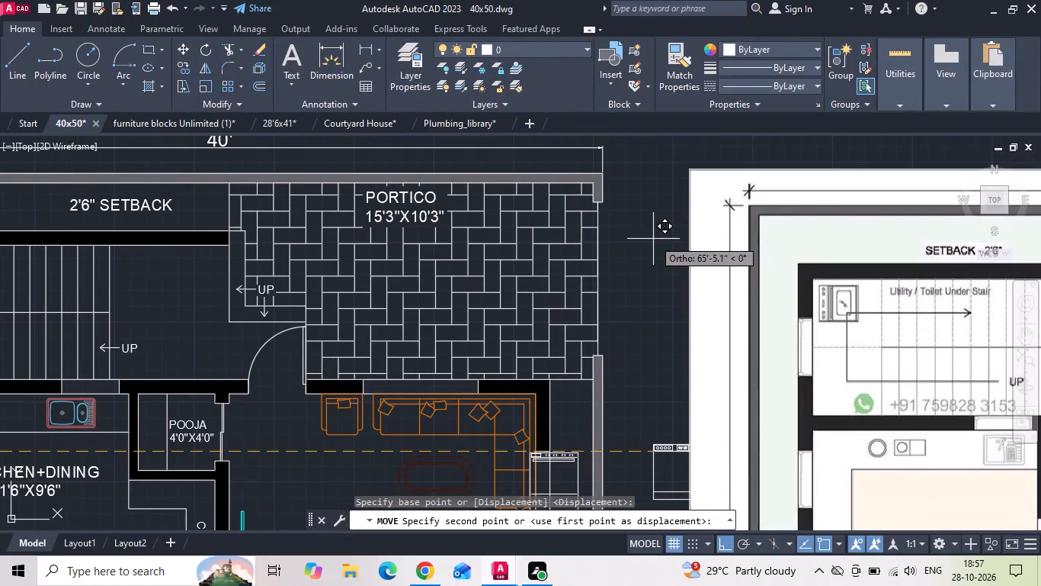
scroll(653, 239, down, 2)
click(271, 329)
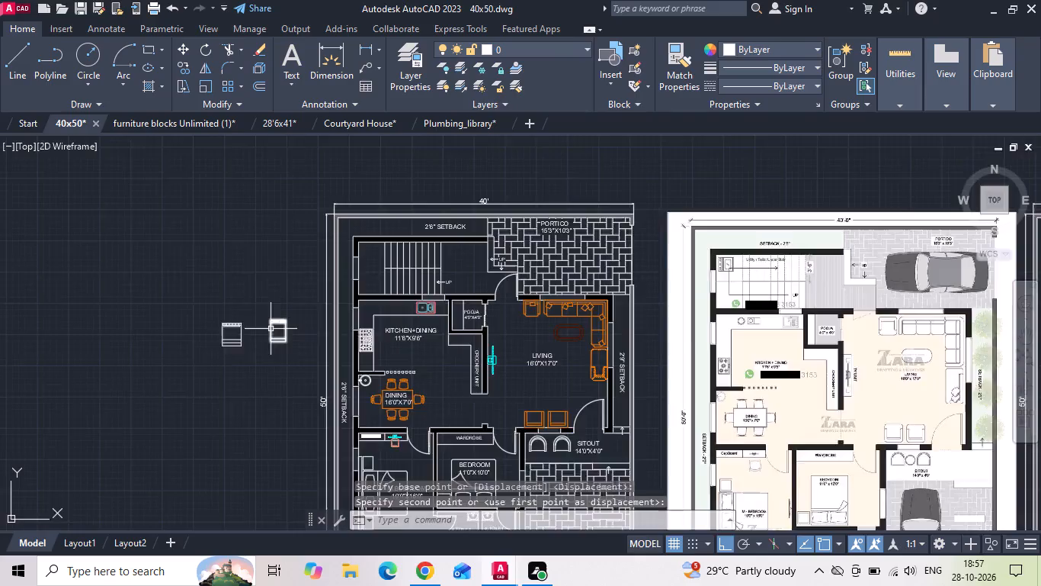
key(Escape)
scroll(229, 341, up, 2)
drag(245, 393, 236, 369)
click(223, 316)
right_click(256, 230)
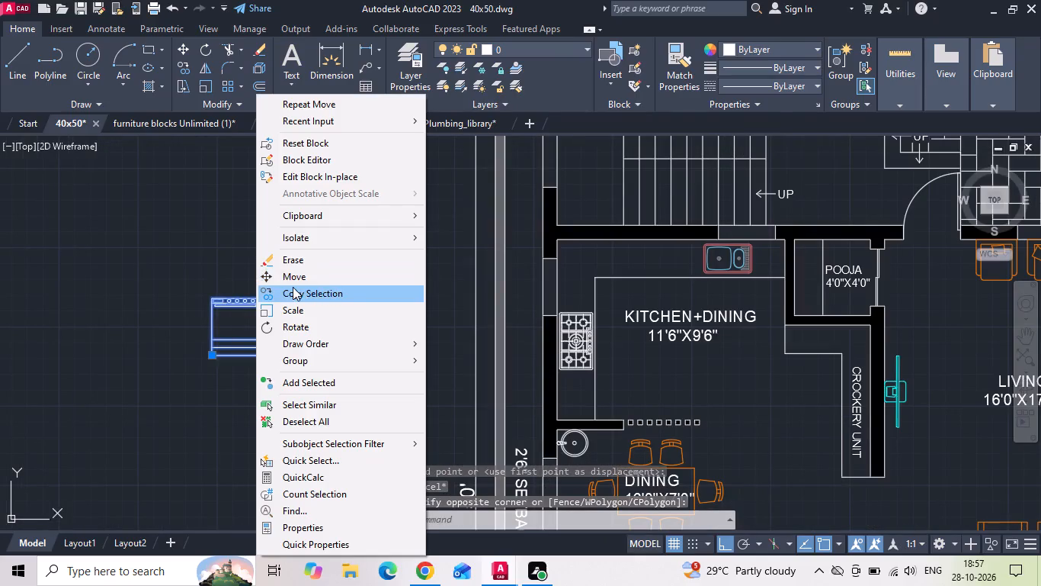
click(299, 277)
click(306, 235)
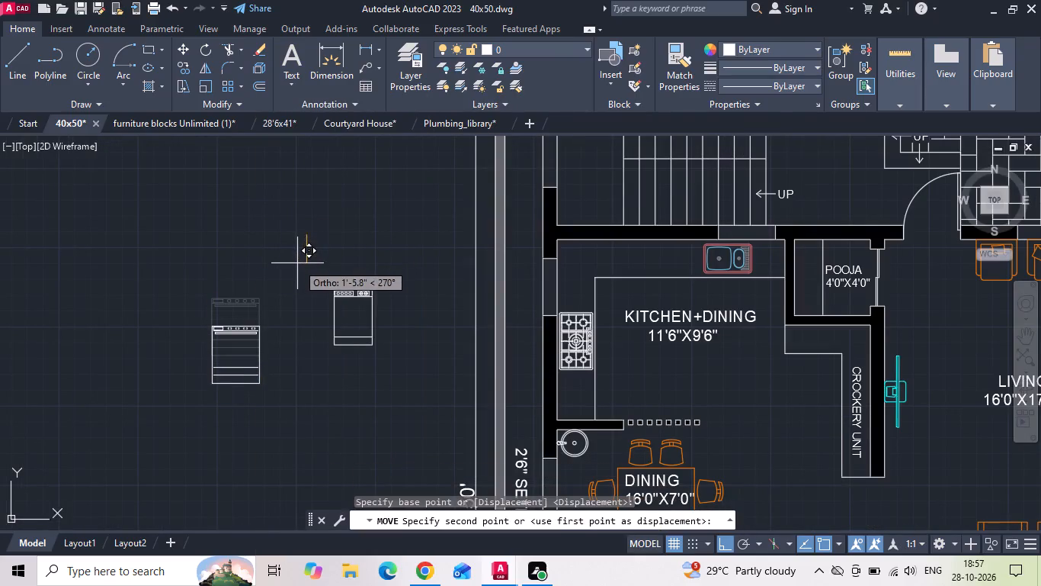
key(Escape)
Rotate the range-oven block 90° clockwise so its control strip faces the plan.
drag(289, 285, 251, 340)
click(243, 345)
right_click(242, 344)
click(277, 324)
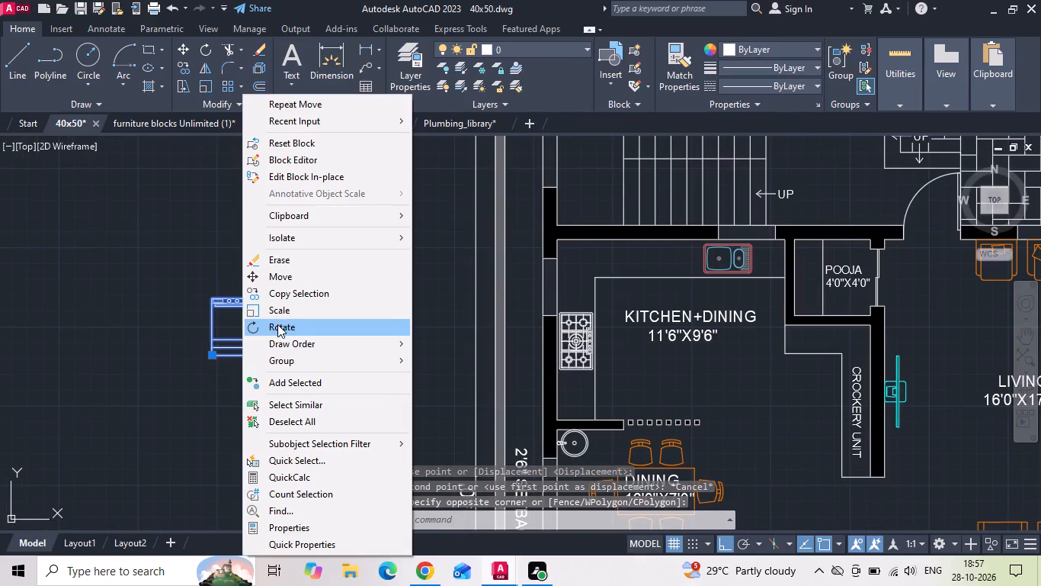
click(292, 275)
click(283, 305)
Move the rotated range-oven block by its corner to the staircase area's inner corner between the two 2'6" setback walls.
drag(282, 291, 251, 257)
click(230, 209)
right_click(230, 209)
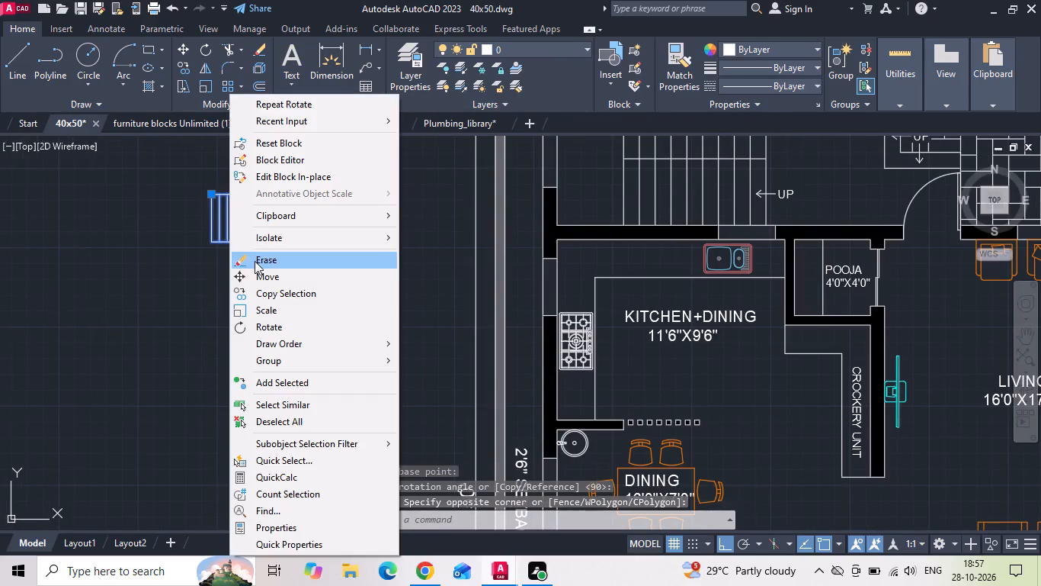
click(256, 275)
click(207, 195)
scroll(261, 270, down, 1)
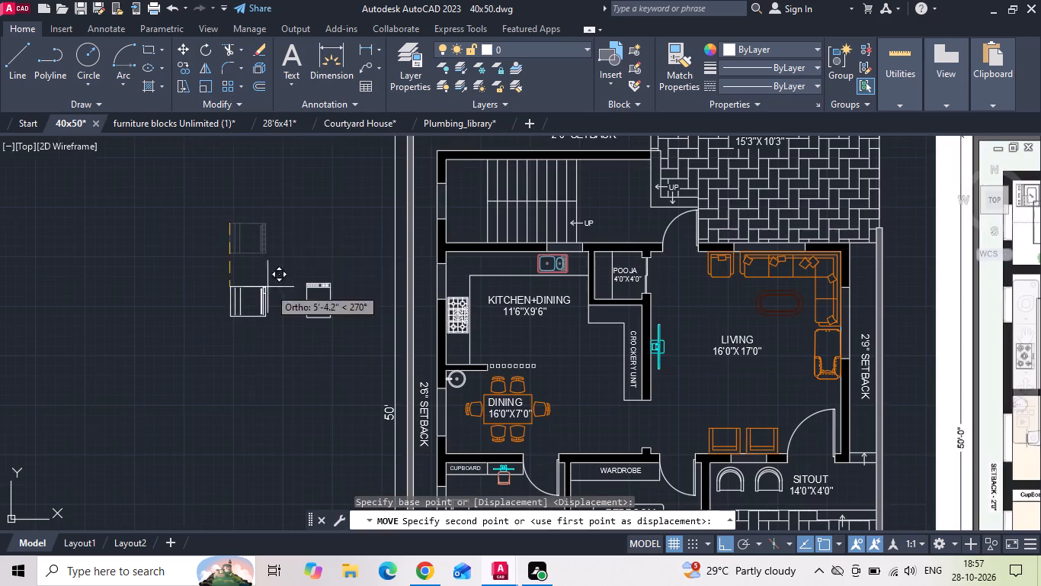
click(449, 163)
Delete the leftover dishwasher block beside the plan.
drag(352, 252, 332, 294)
click(312, 320)
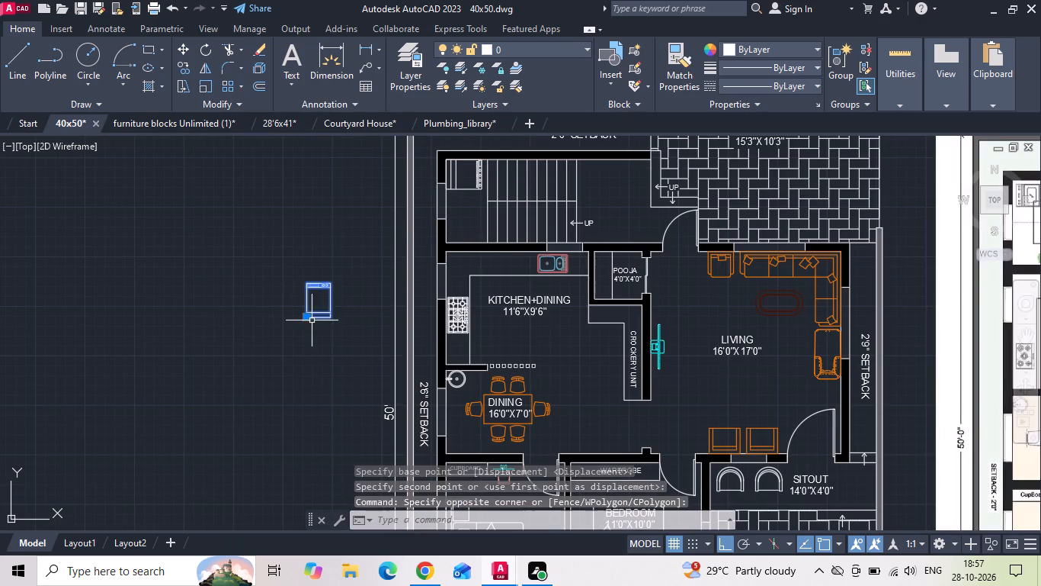
scroll(309, 320, down, 1)
key(Delete)
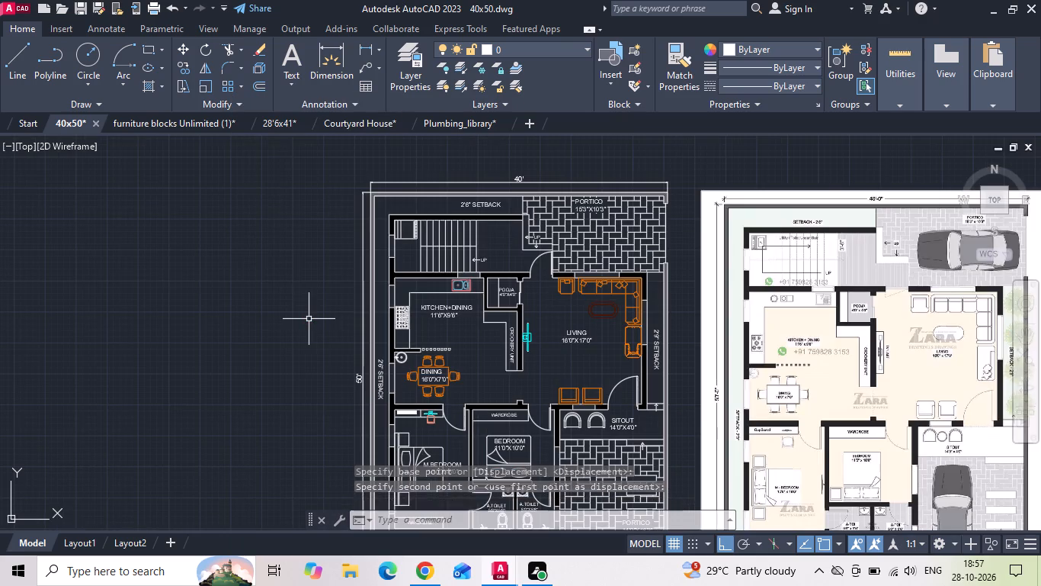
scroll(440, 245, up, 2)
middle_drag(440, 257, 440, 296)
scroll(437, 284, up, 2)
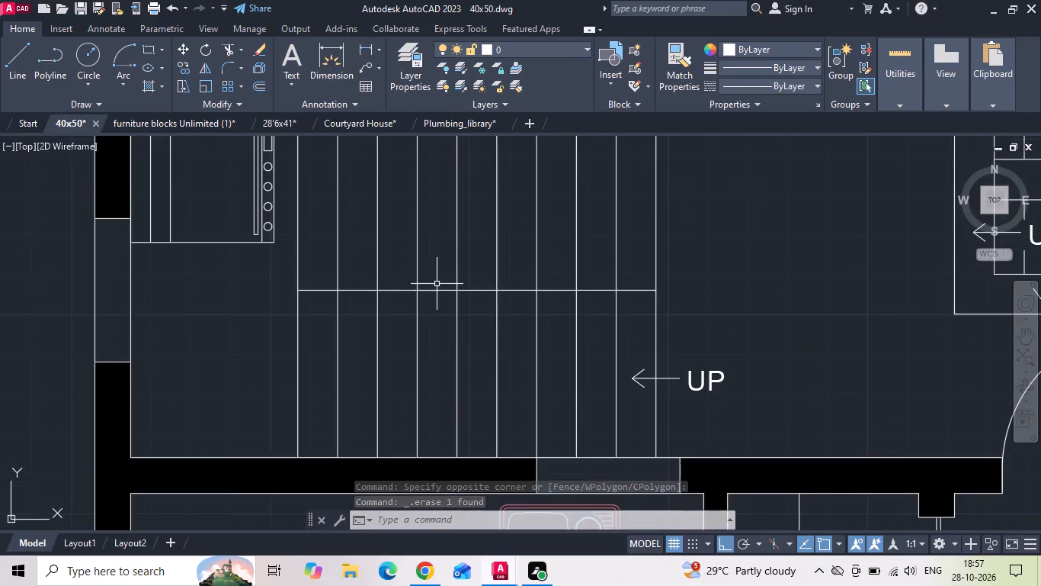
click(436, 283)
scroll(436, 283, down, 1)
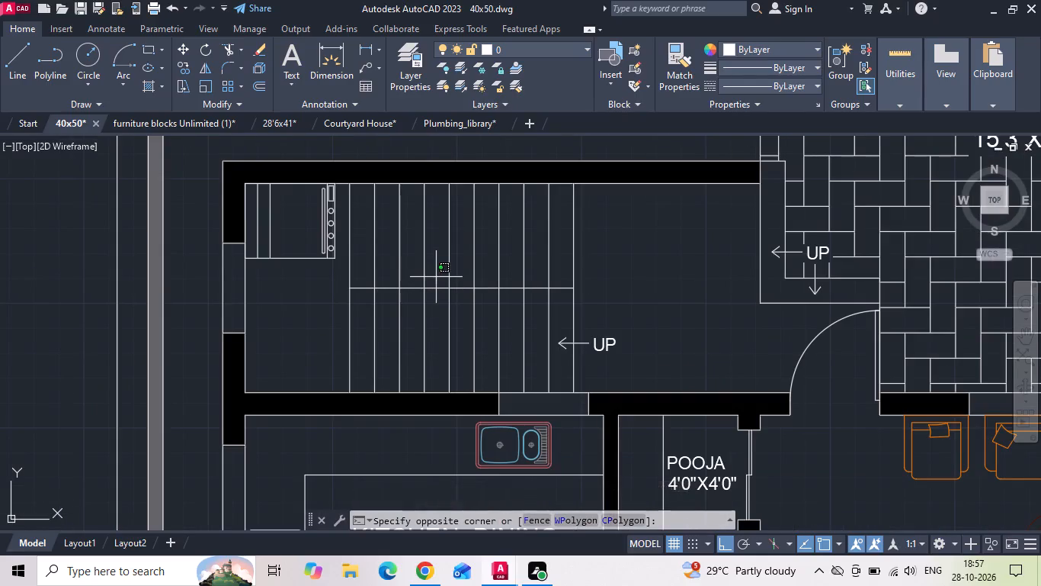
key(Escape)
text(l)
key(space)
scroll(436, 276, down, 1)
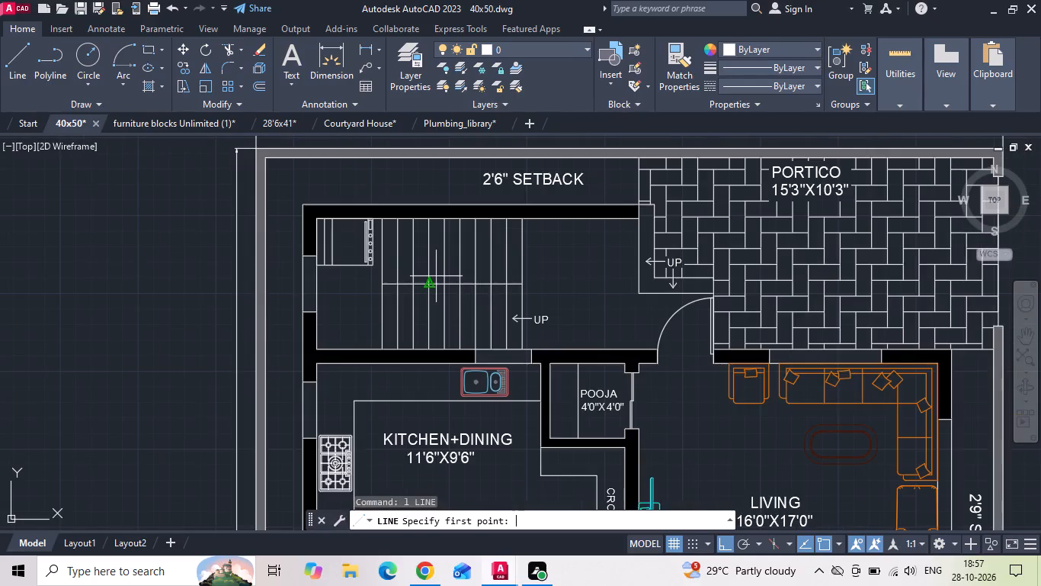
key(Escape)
Save the 40x50 drawing with the appliance placed beside the stairs.
key(ctrl+s)
key(ctrl+s)
Open the trees_on_top drawing from the Downloads folder.
scroll(436, 276, down, 1)
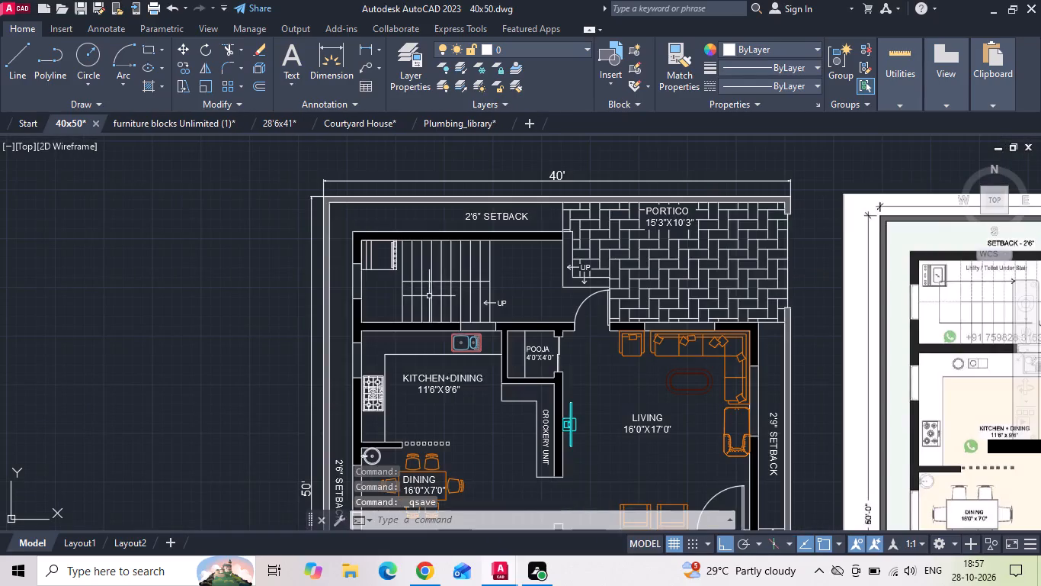
scroll(428, 296, down, 2)
scroll(633, 490, up, 3)
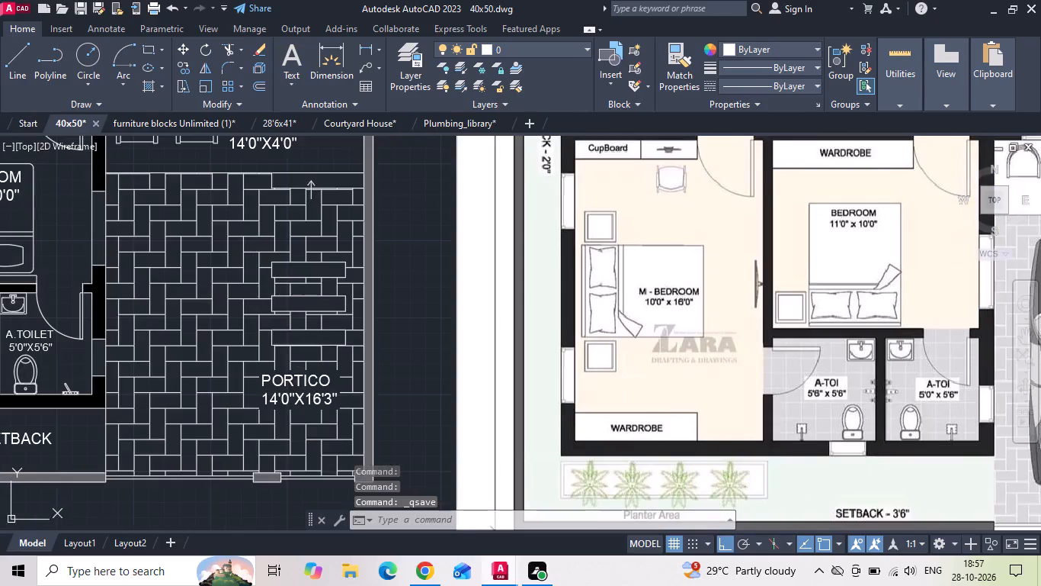
scroll(634, 324, down, 1)
click(7, 8)
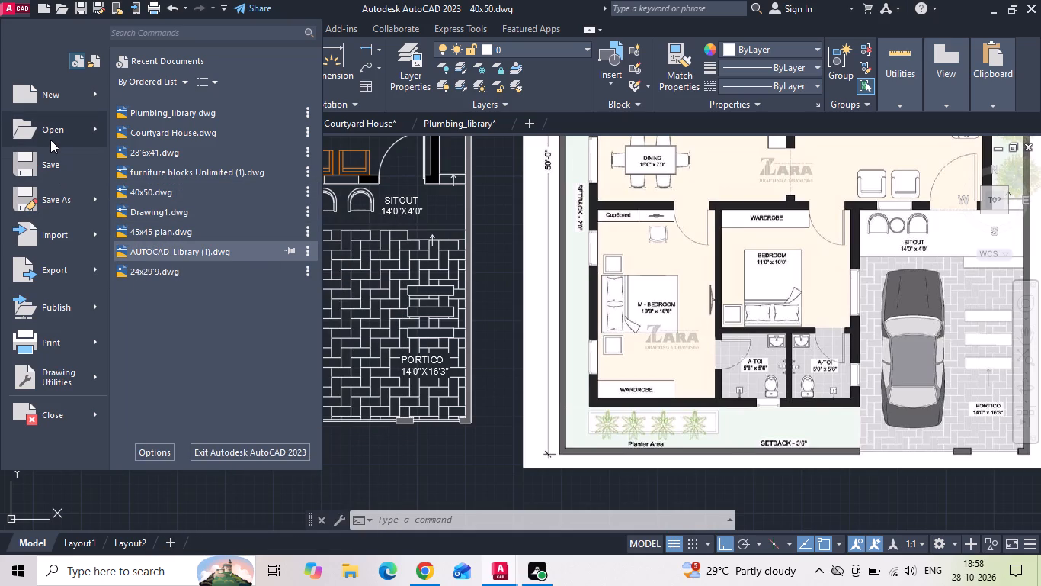
click(50, 139)
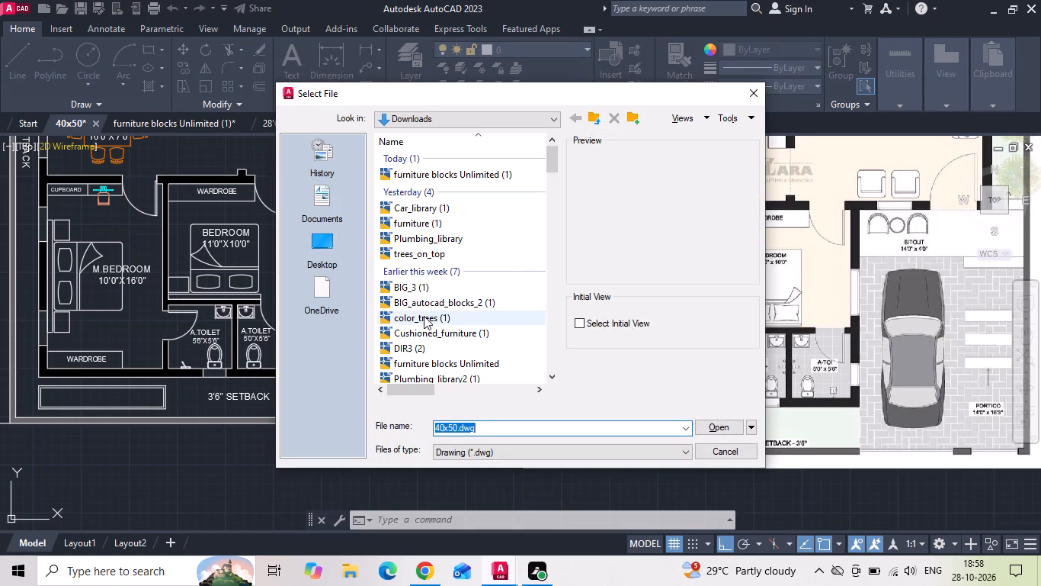
click(434, 250)
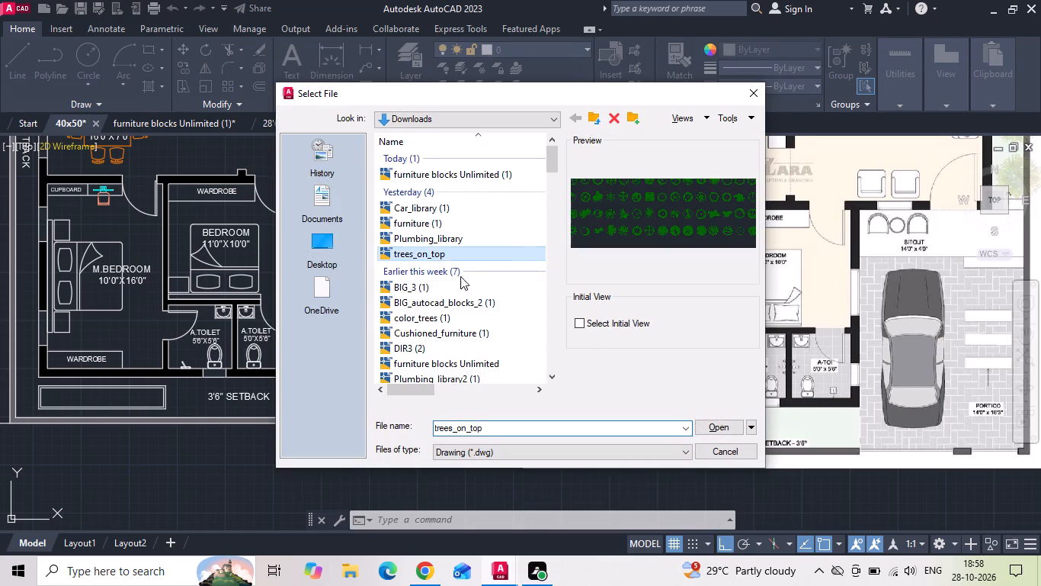
click(712, 432)
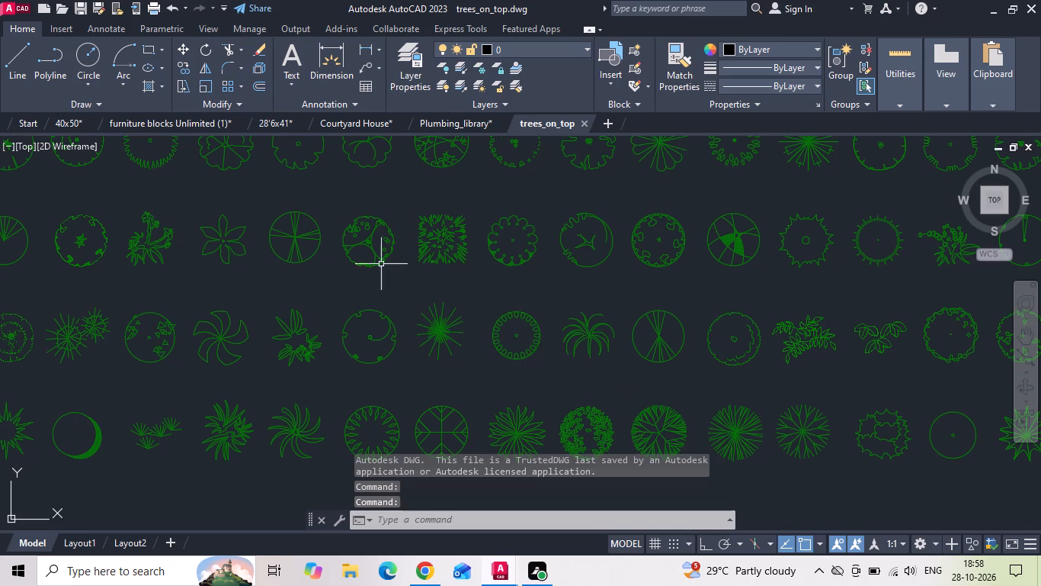
Check the planter area in the 40x50 reference, then copy two swirl-leaf and five star-shaped plant blocks from the trees_on_top library.
click(62, 120)
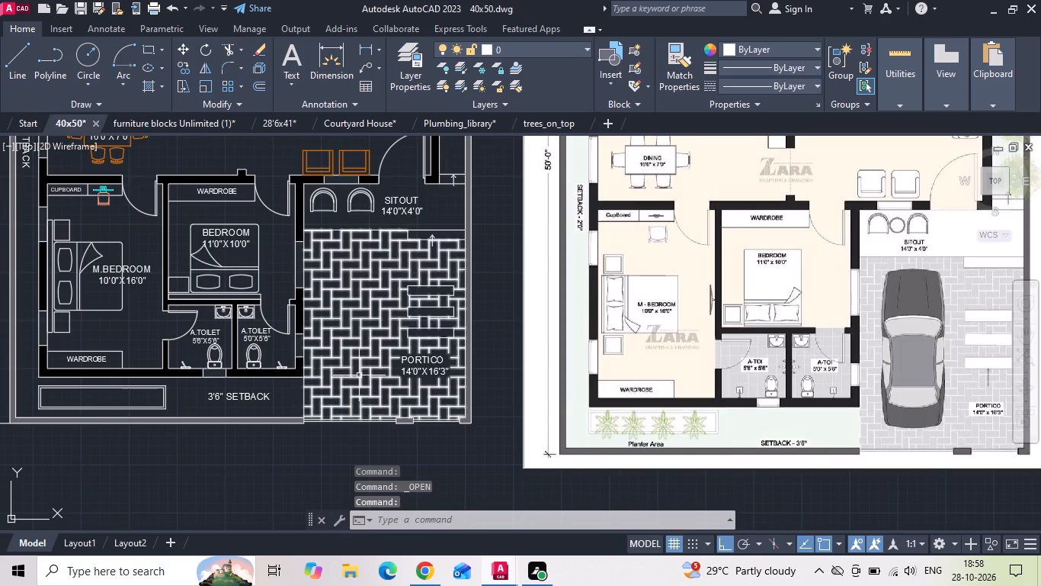
click(543, 124)
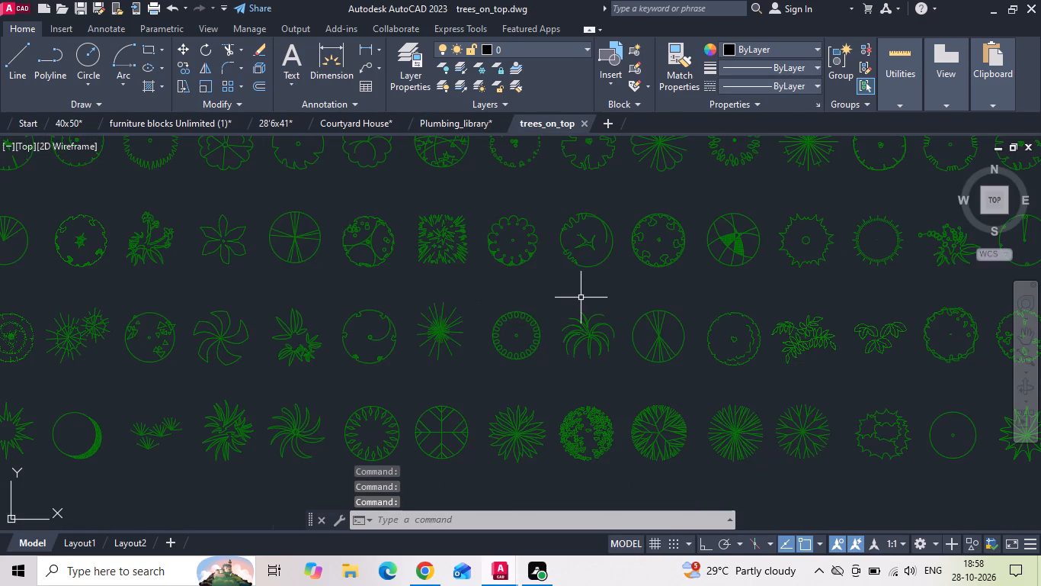
scroll(581, 298, down, 1)
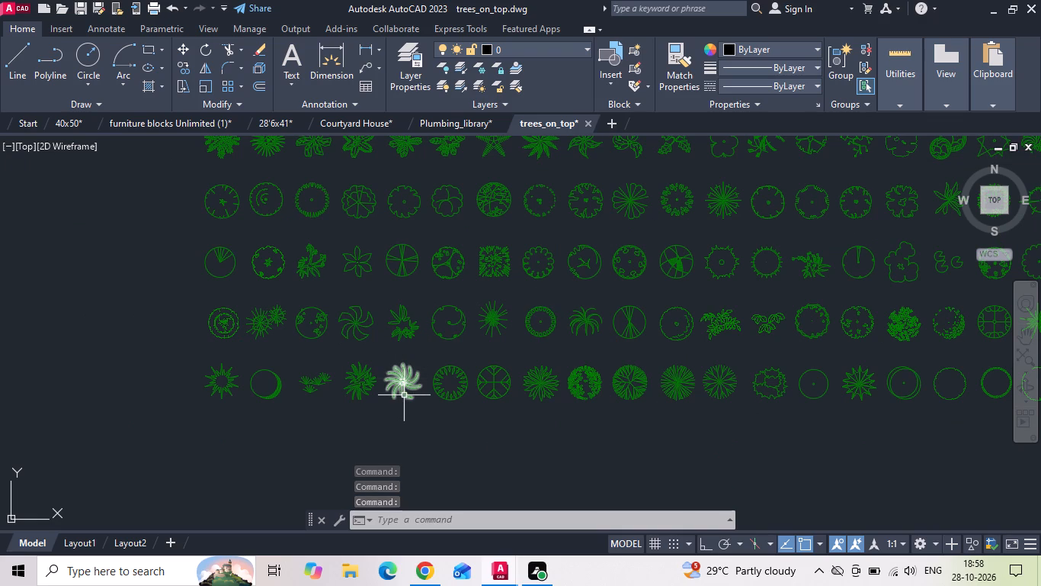
click(370, 326)
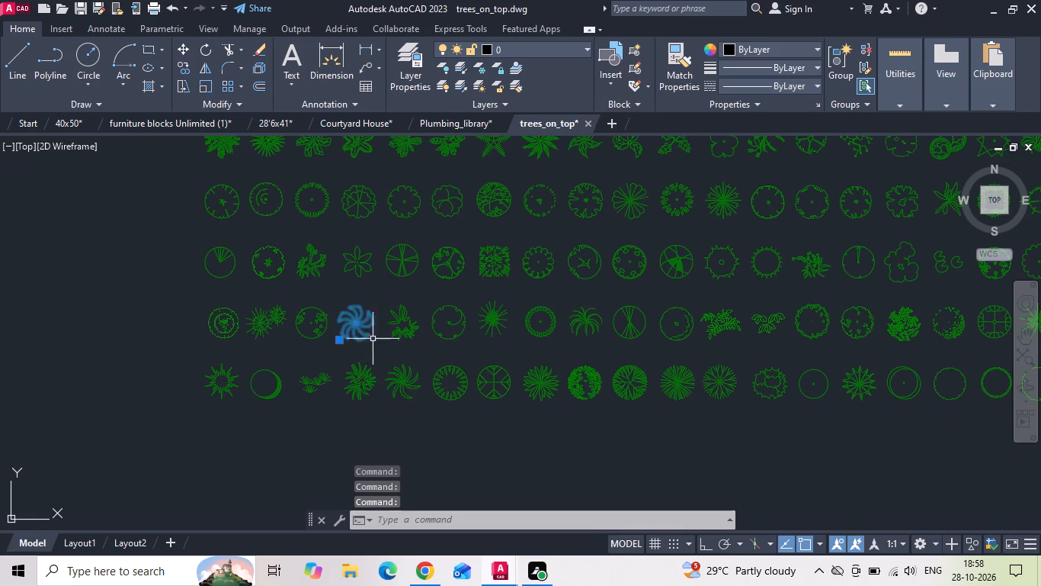
click(408, 382)
scroll(402, 396, down, 1)
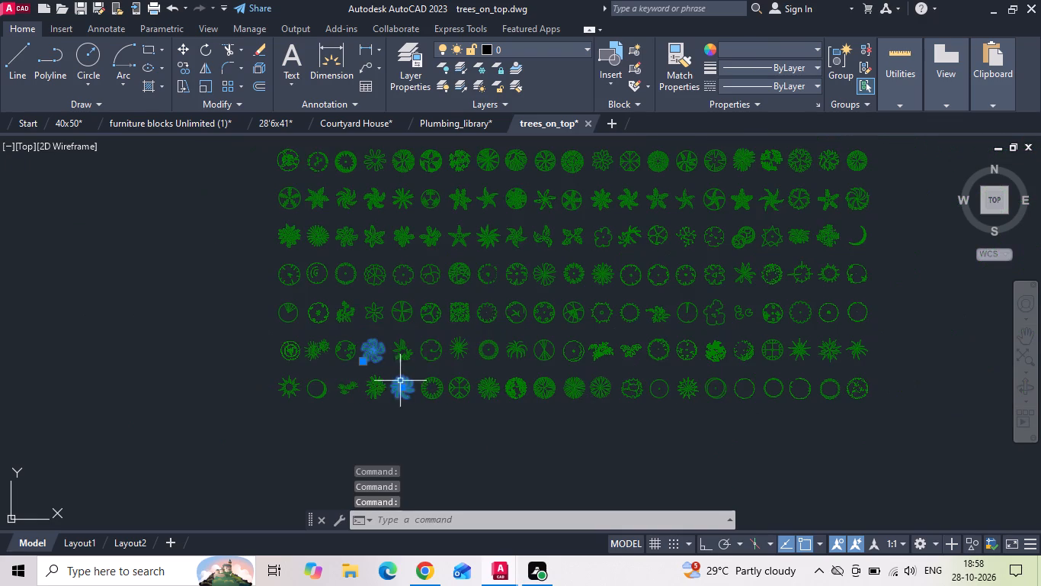
scroll(511, 187, up, 3)
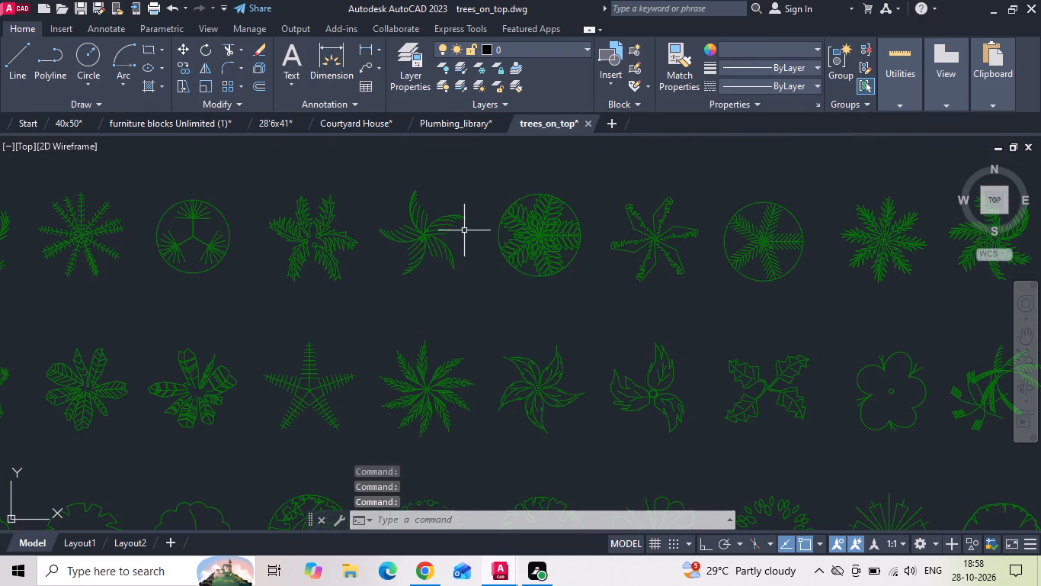
scroll(497, 328, down, 1)
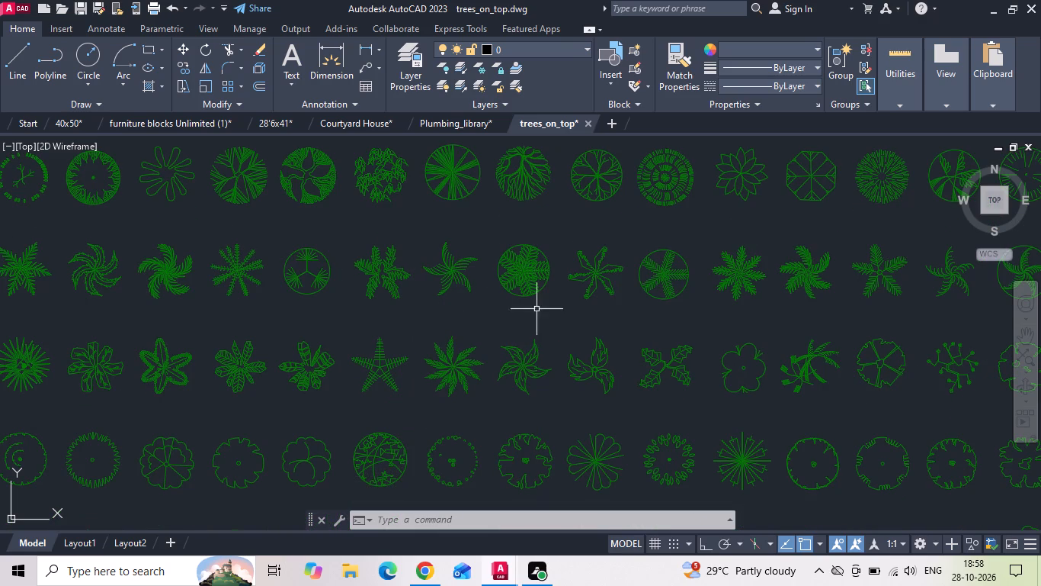
middle_drag(530, 314, 325, 375)
scroll(298, 330, down, 1)
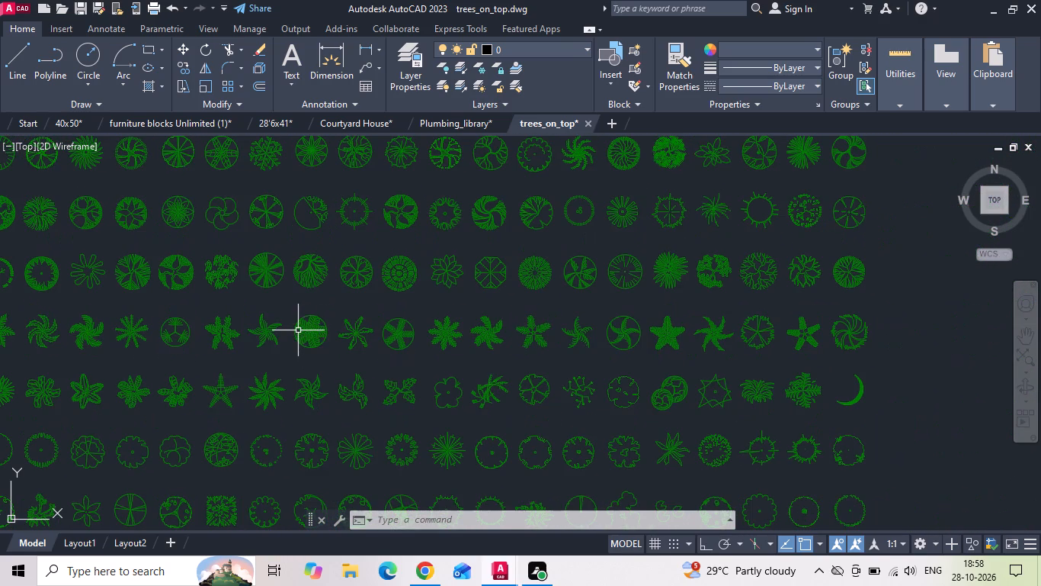
middle_drag(704, 288, 722, 369)
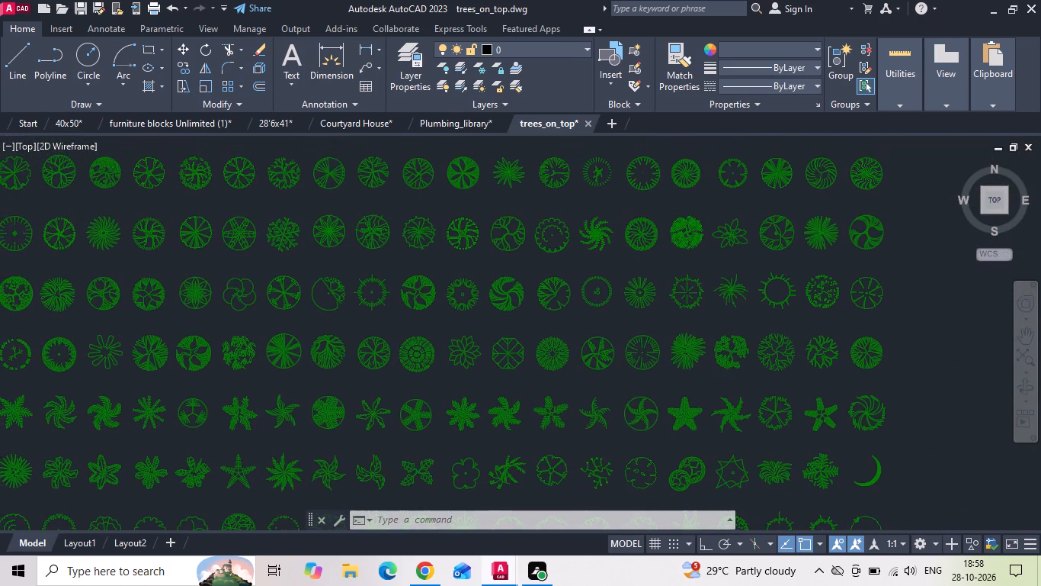
scroll(718, 358, down, 2)
scroll(575, 344, up, 2)
middle_drag(472, 398, 459, 266)
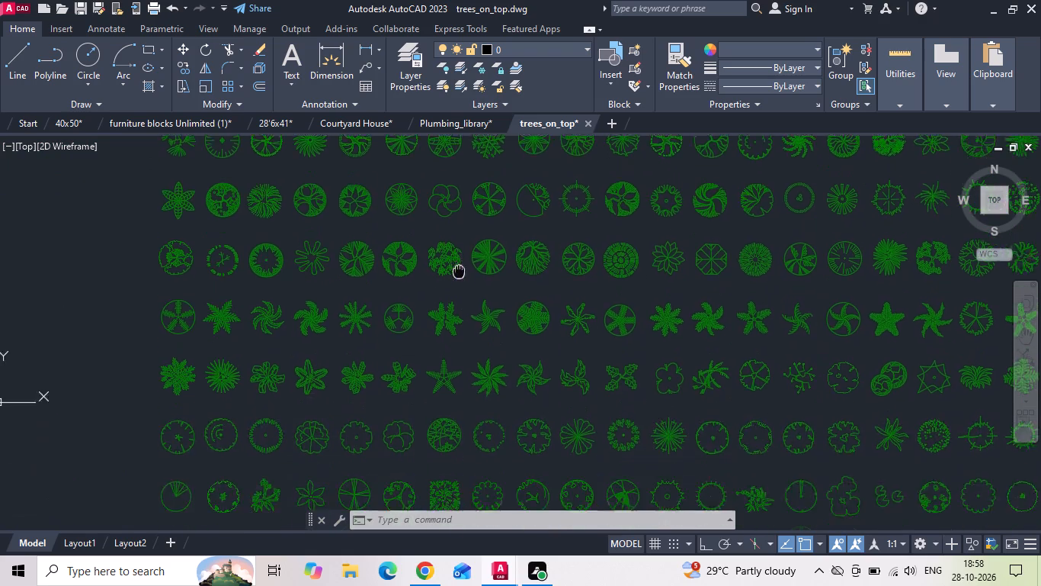
middle_drag(459, 266, 459, 264)
scroll(459, 266, up, 1)
scroll(459, 264, down, 1)
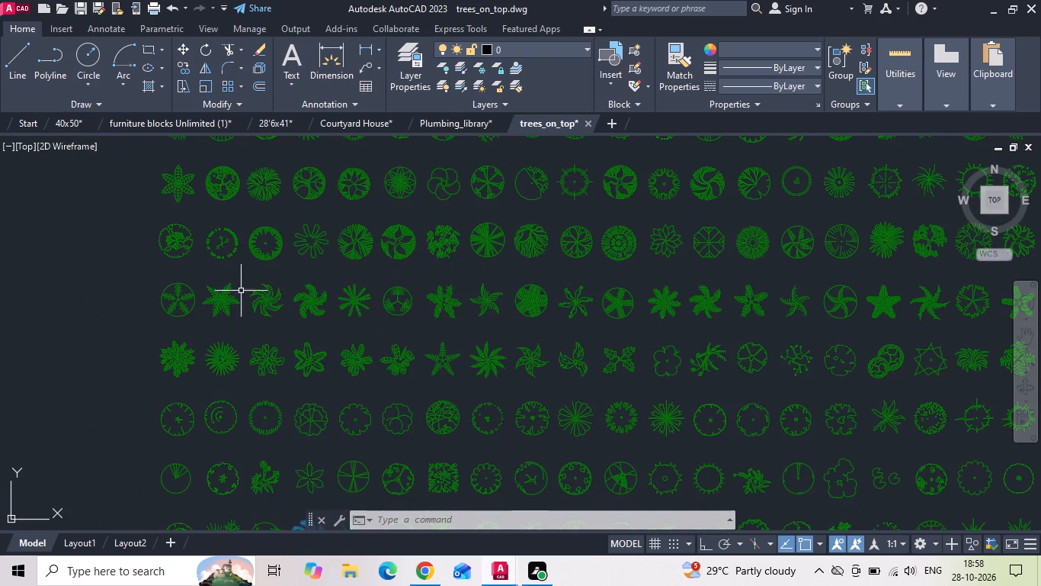
click(217, 292)
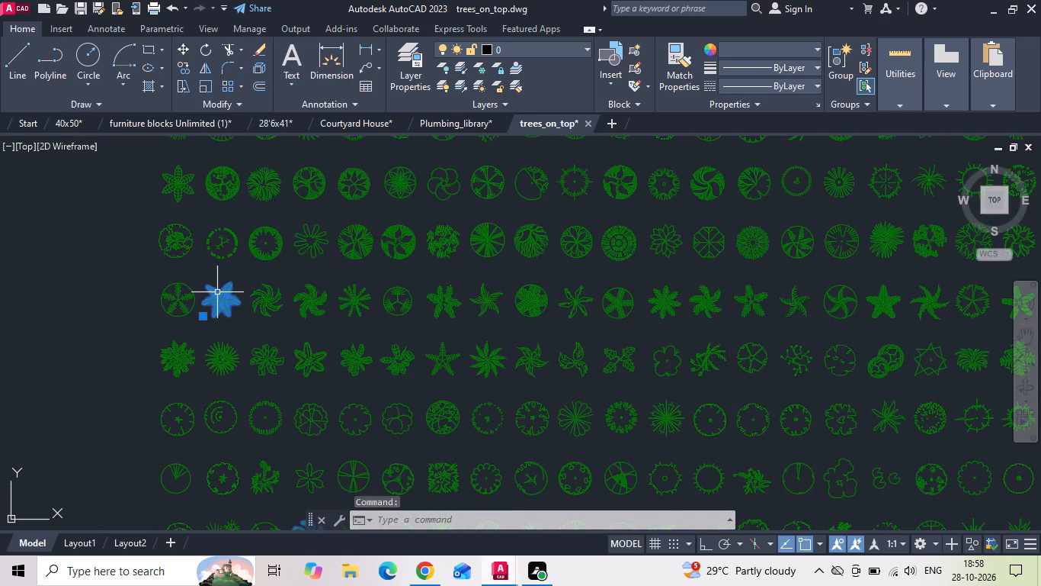
middle_drag(235, 348, 235, 208)
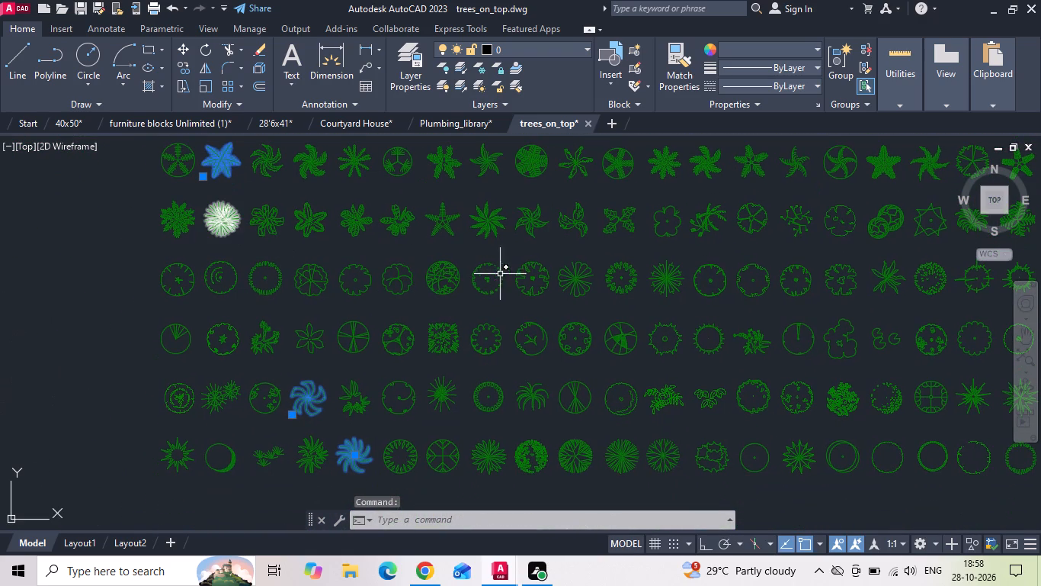
middle_drag(591, 272, 476, 336)
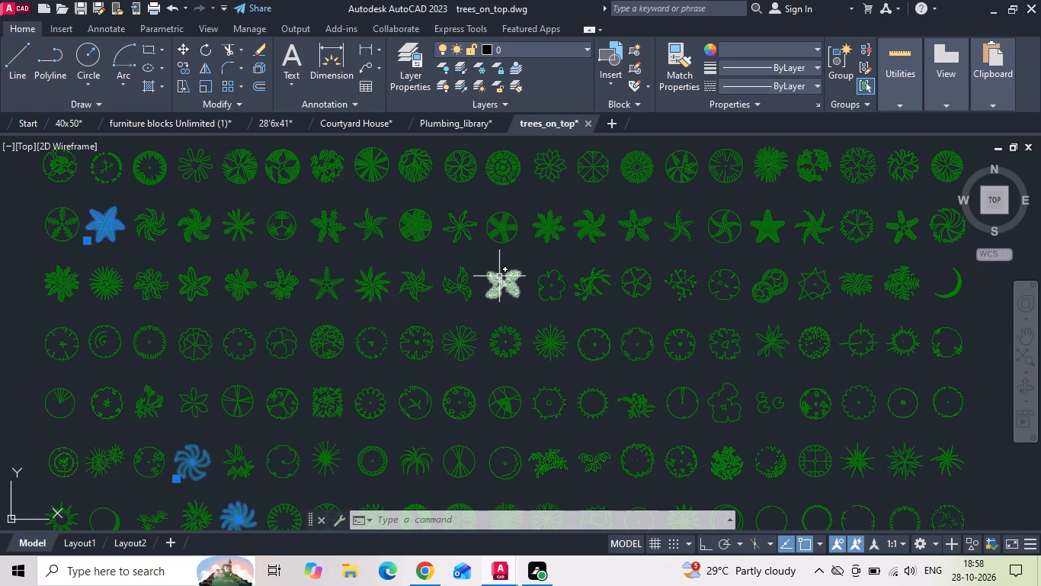
click(897, 226)
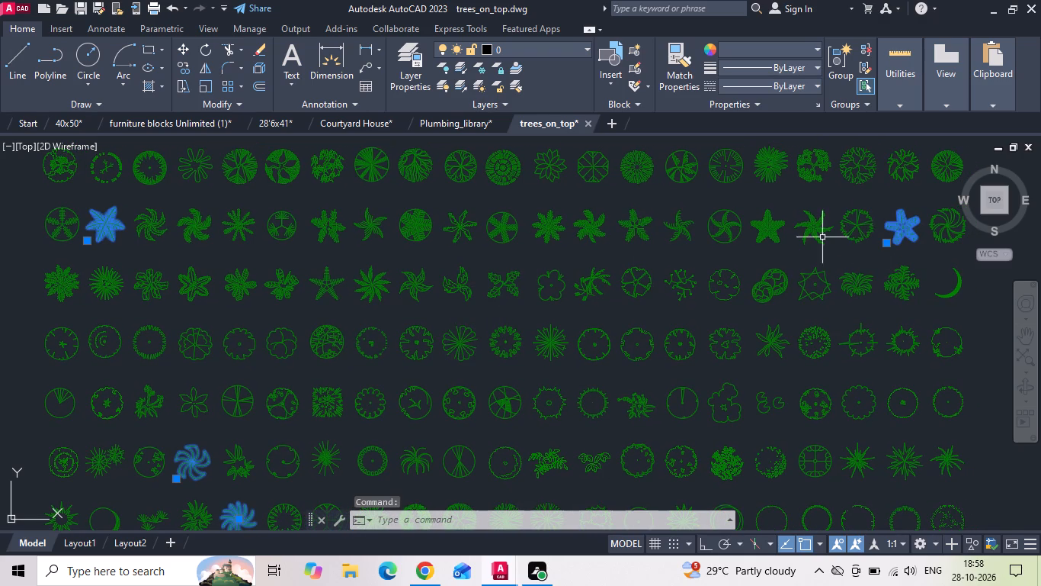
click(767, 231)
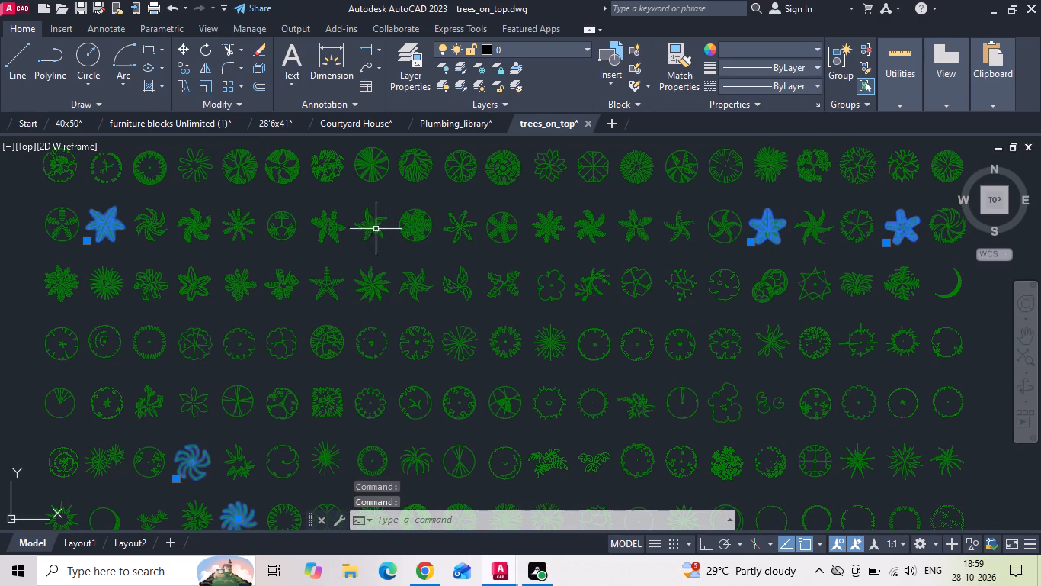
click(376, 227)
click(644, 236)
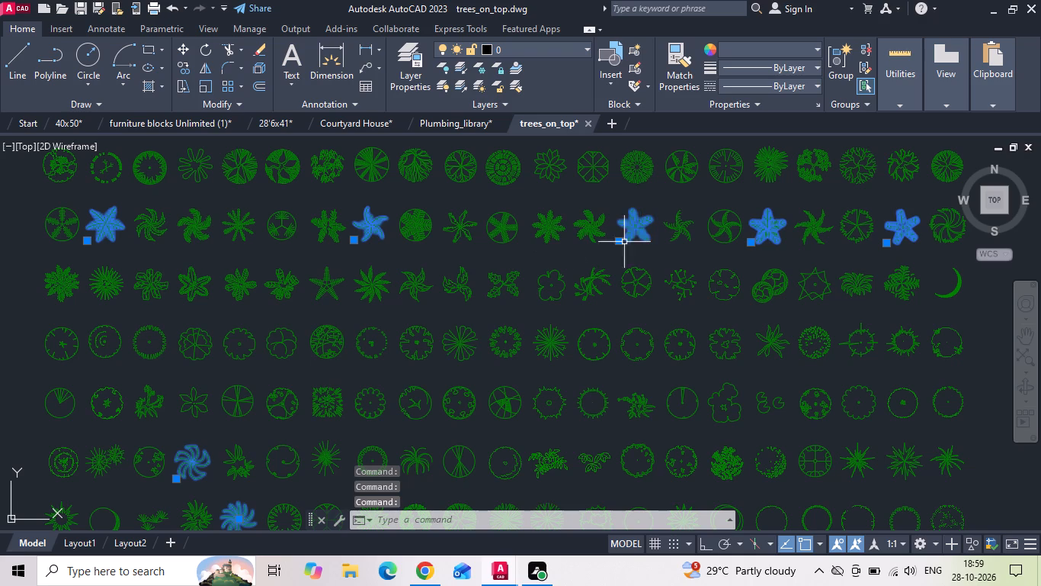
middle_drag(451, 283, 470, 381)
scroll(470, 381, down, 1)
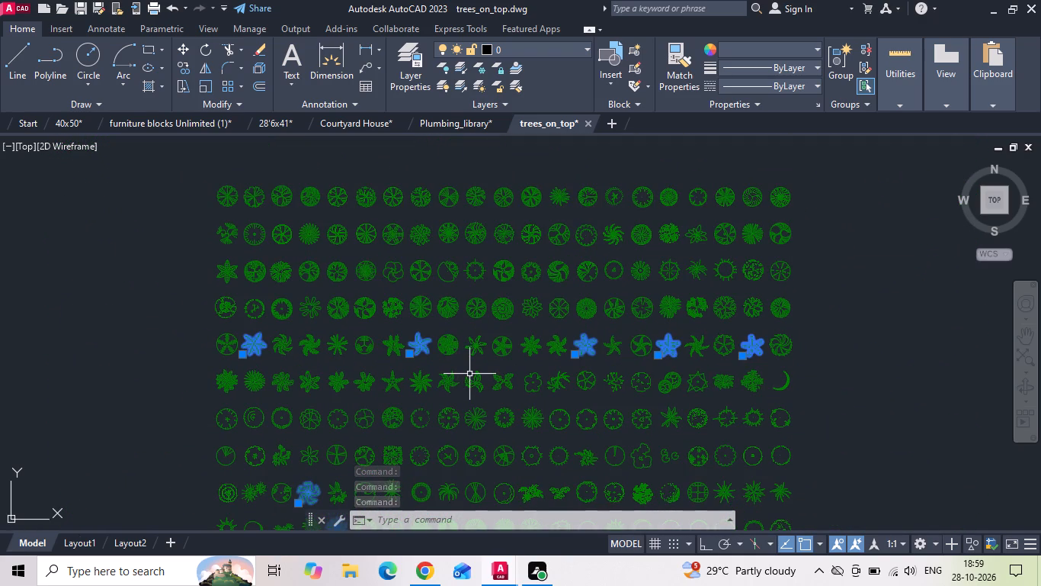
key(ctrl+c)
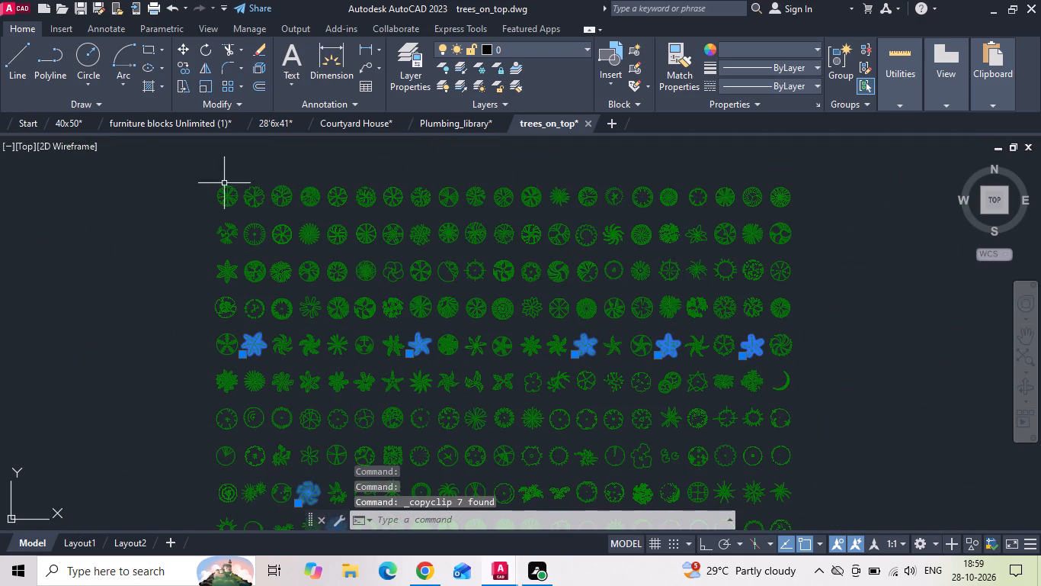
Paste the copied plant blocks into the 40x50 drawing, with the insertion point in the empty space beside the floor plan.
click(66, 122)
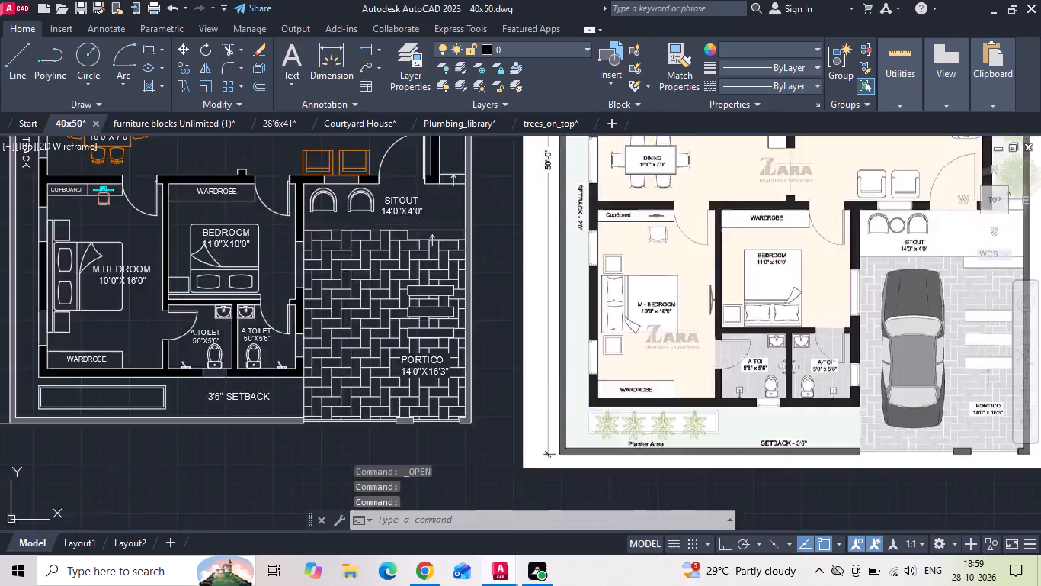
scroll(362, 221, down, 3)
key(ctrl+v)
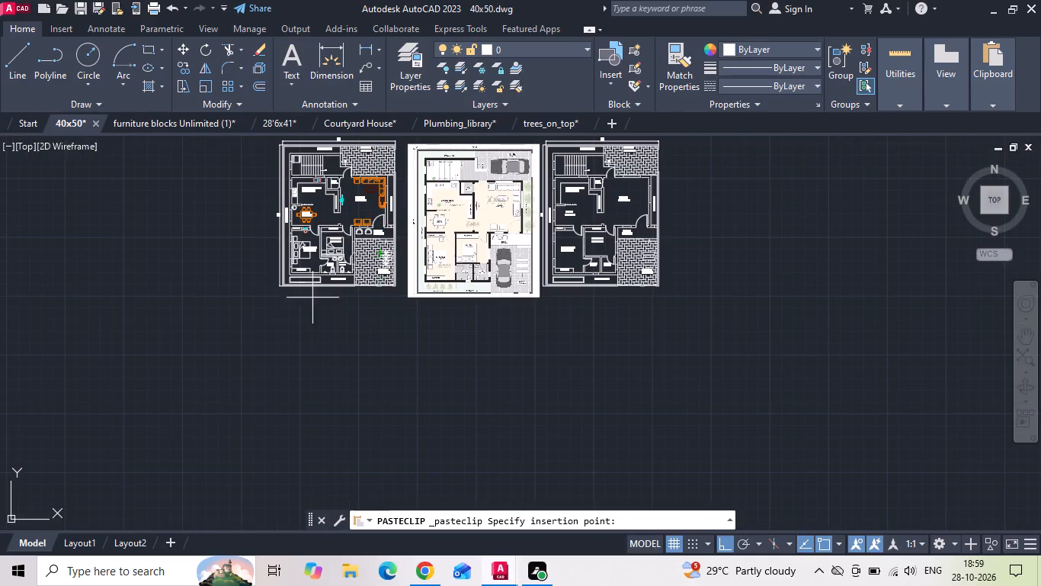
scroll(250, 280, up, 1)
click(238, 272)
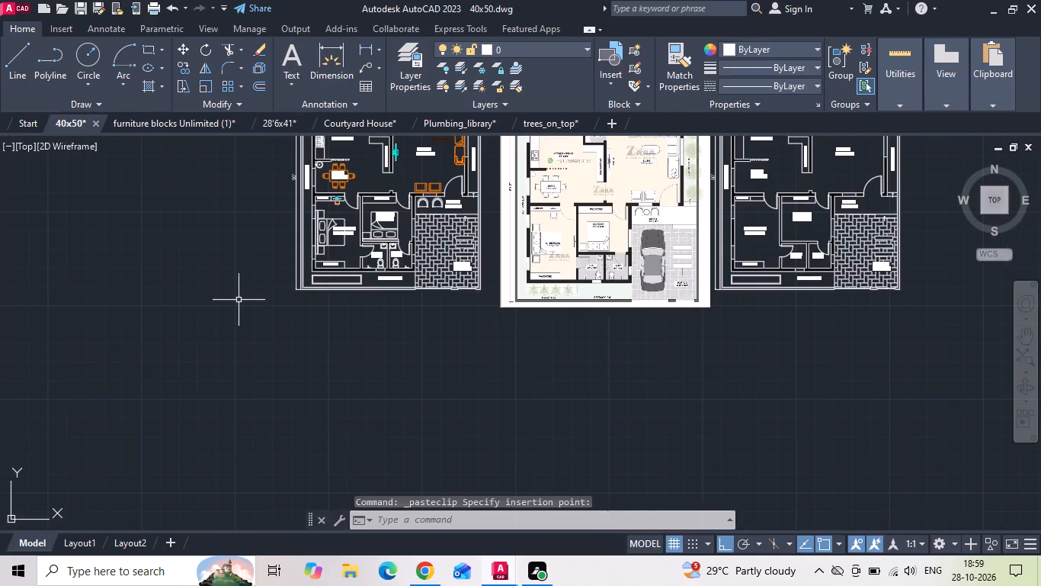
Delete the pasted swirl plant with fewer, wider-spaced leaves, keeping the denser swirl near the plans.
scroll(314, 332, down, 7)
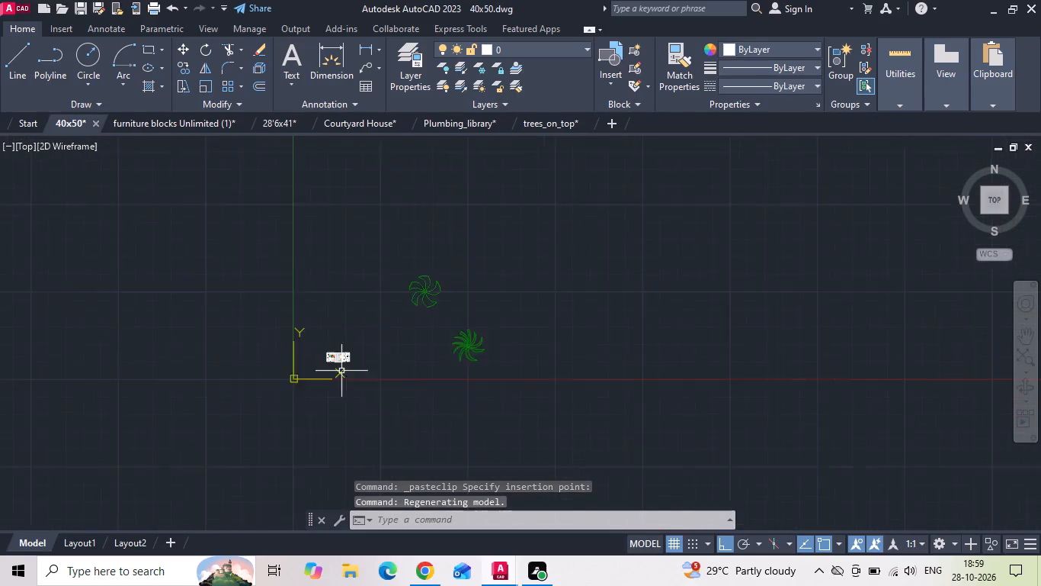
scroll(344, 372, down, 1)
click(399, 324)
key(Delete)
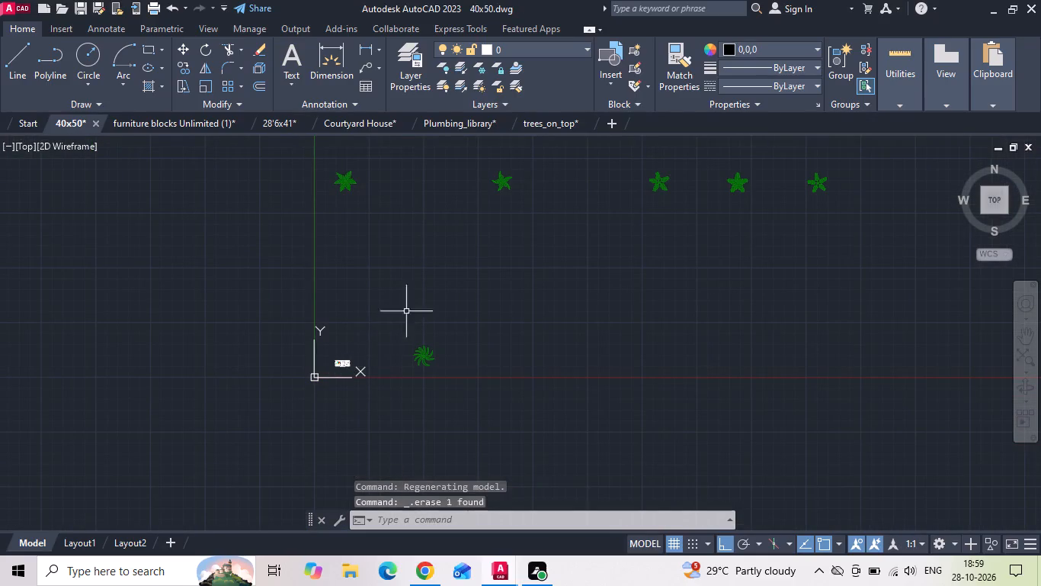
Move the row of five star-shaped plants straight down to the level of the floor plans with Ortho on.
click(823, 168)
click(360, 199)
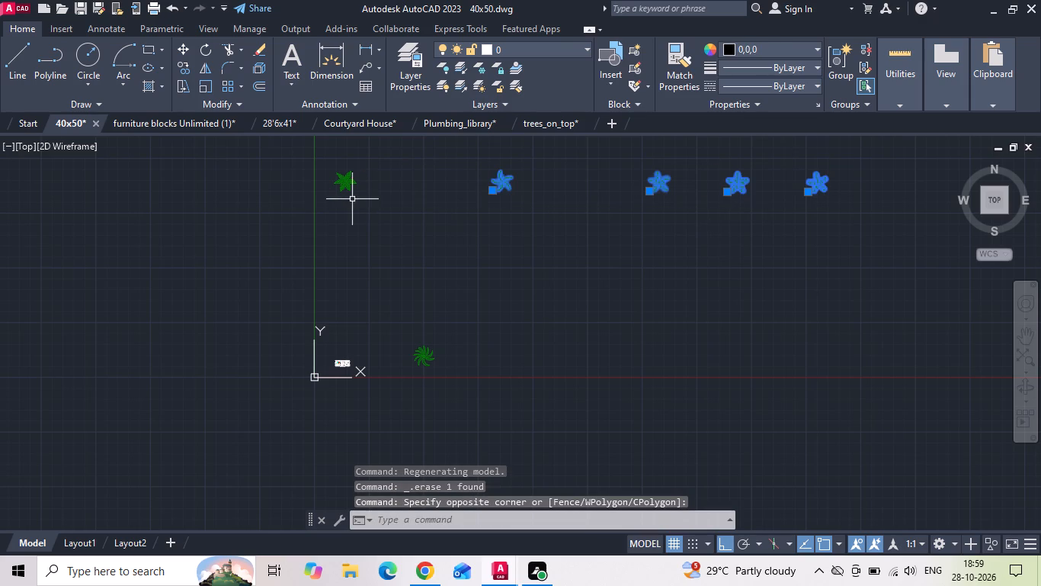
click(349, 193)
click(345, 179)
right_click(346, 190)
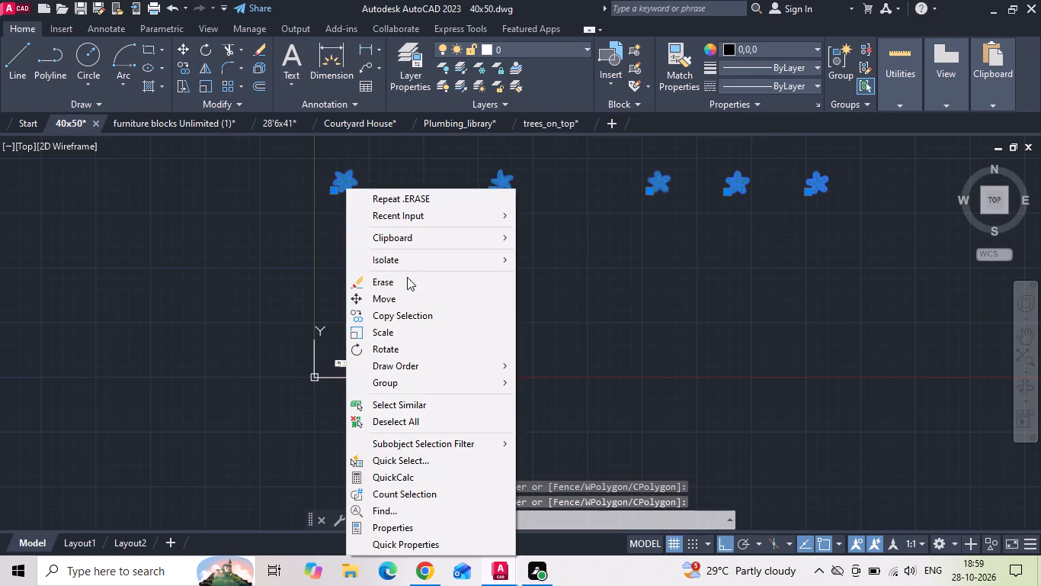
click(404, 304)
drag(477, 245, 481, 272)
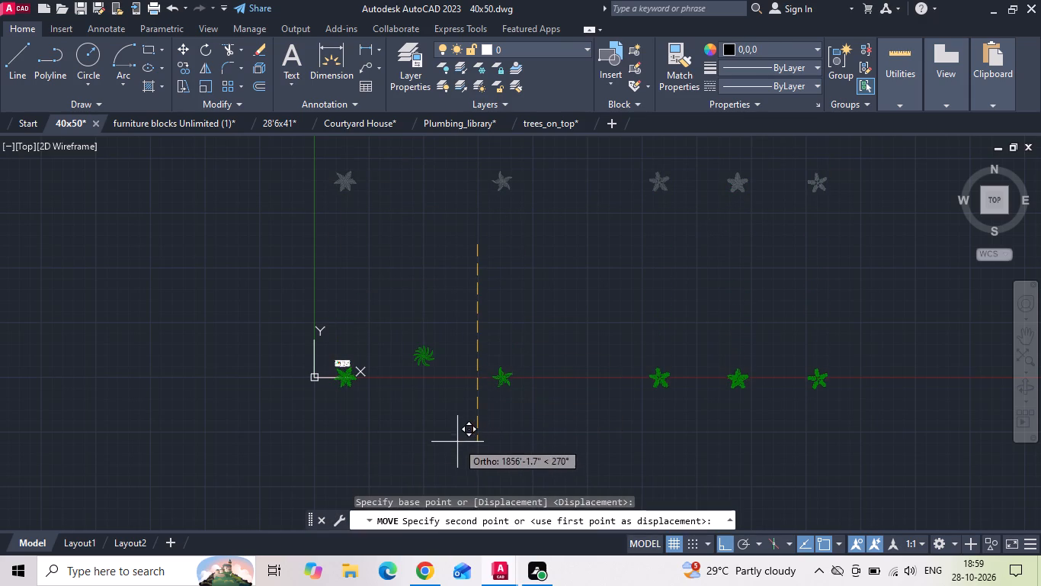
click(456, 443)
Turn Ortho off and move the six-leaf star plant from the plans to just beside the swirl plant.
click(351, 382)
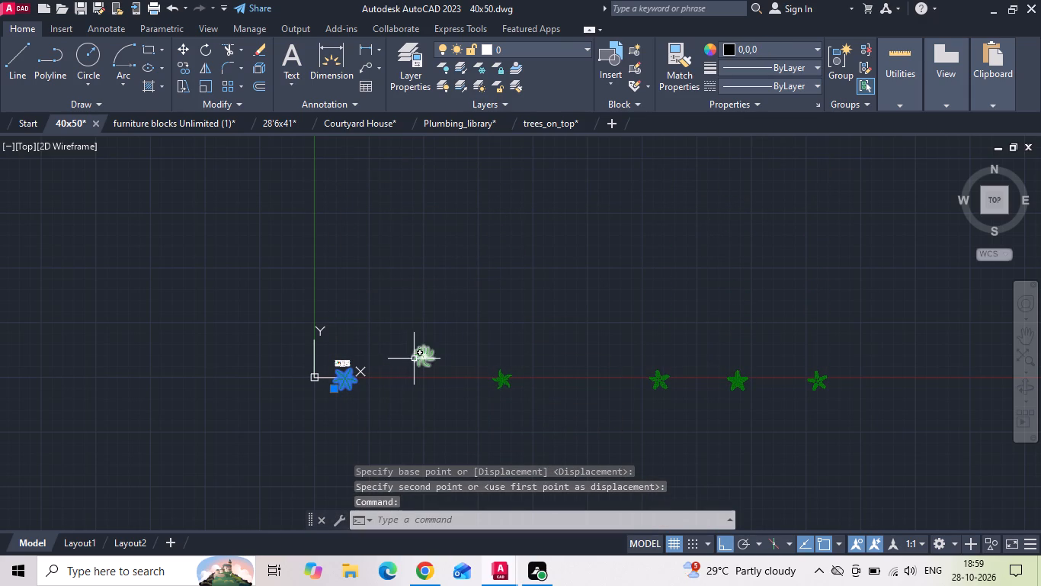
key(F8)
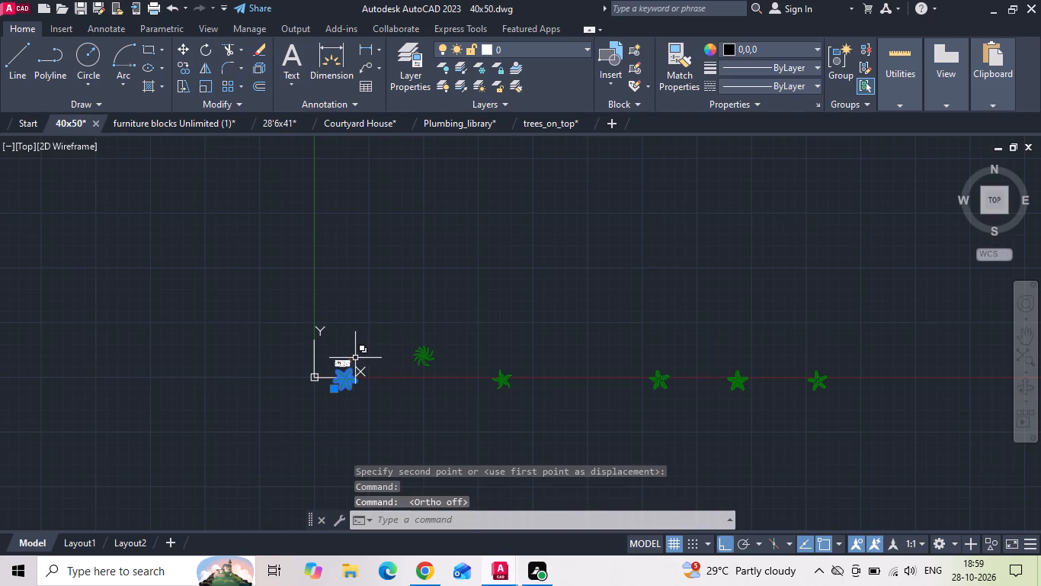
right_click(373, 340)
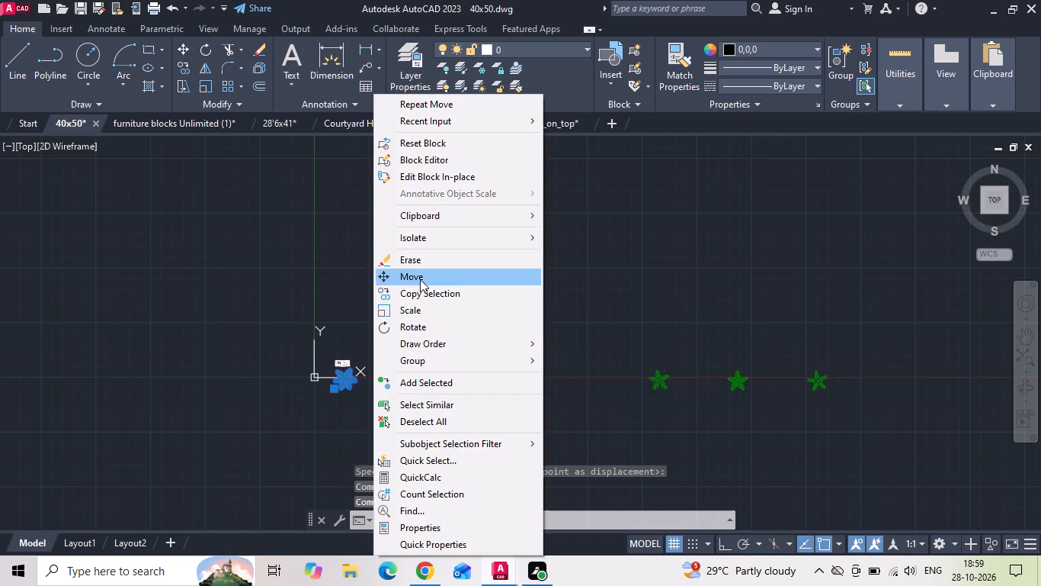
click(420, 279)
drag(344, 391, 361, 384)
click(398, 366)
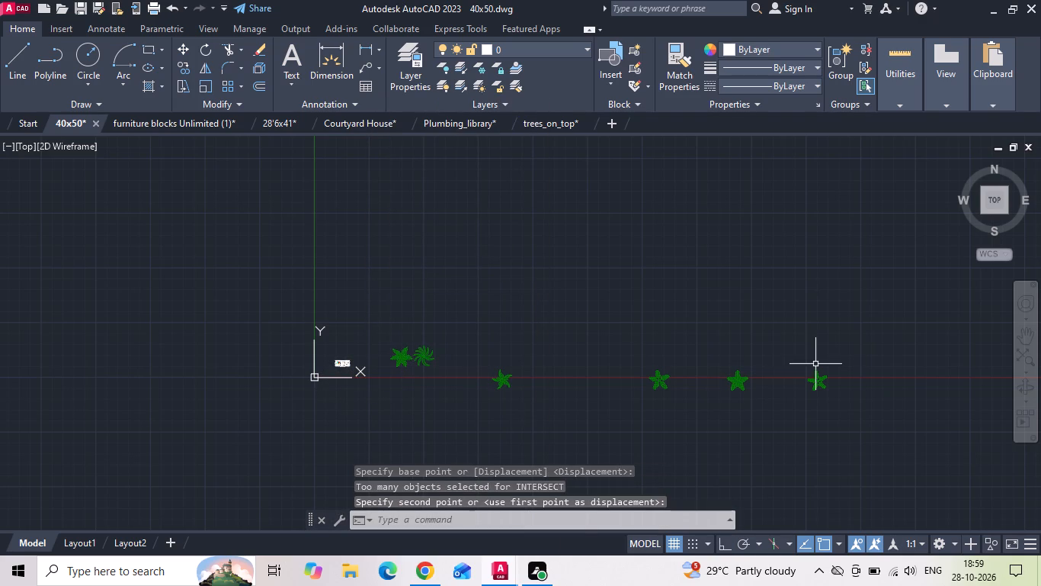
Move the three farthest star-shaped plants together toward the plans, so the nearest one sits beside the swirl plant.
drag(831, 365, 751, 386)
click(639, 386)
right_click(637, 384)
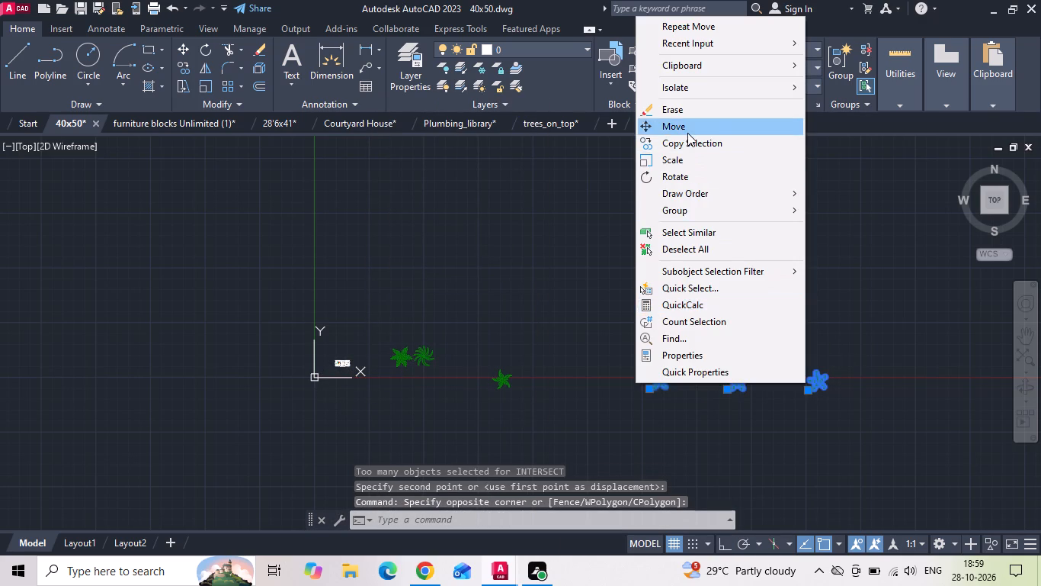
click(687, 131)
drag(682, 375, 665, 375)
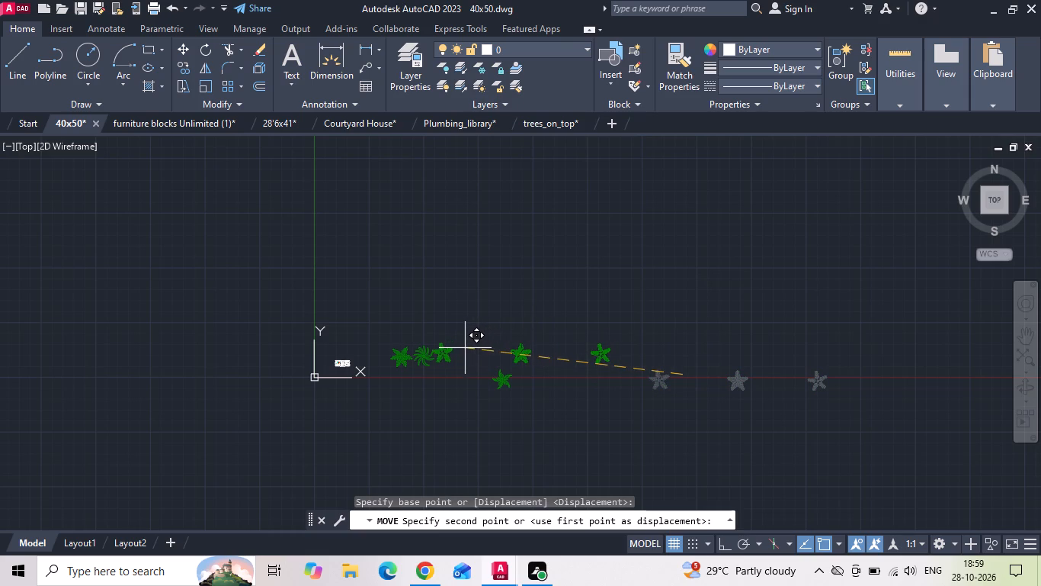
click(466, 348)
Move the two outermost star-shaped plants closer, so the nearer one joins the end of the gathered plant row.
click(617, 346)
click(496, 362)
right_click(495, 362)
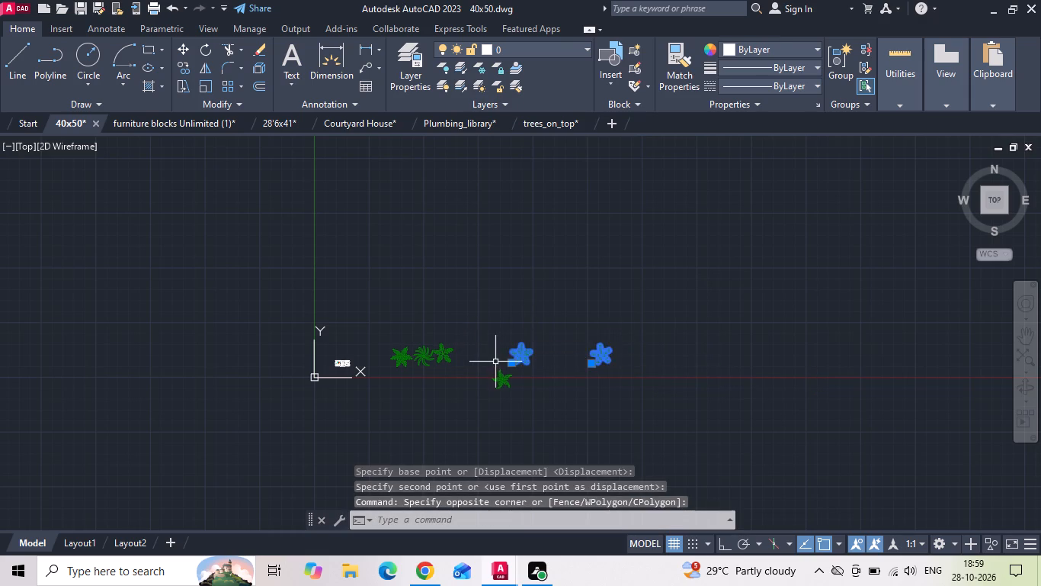
click(513, 302)
drag(589, 320, 581, 321)
click(530, 317)
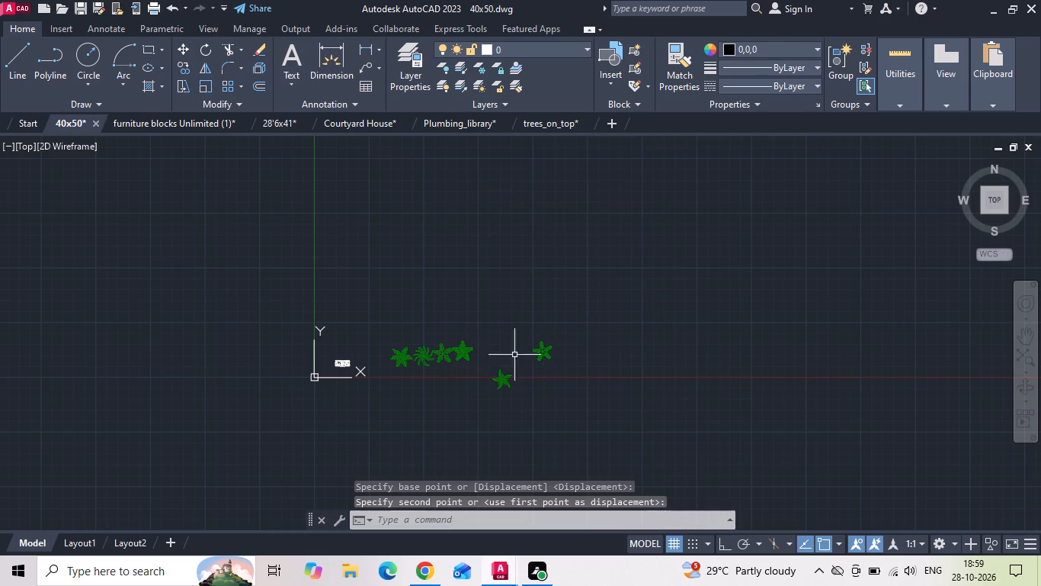
Move the lone star-shaped plant lying below the row up to the end of the gathered plant row.
click(504, 377)
right_click(504, 376)
click(533, 281)
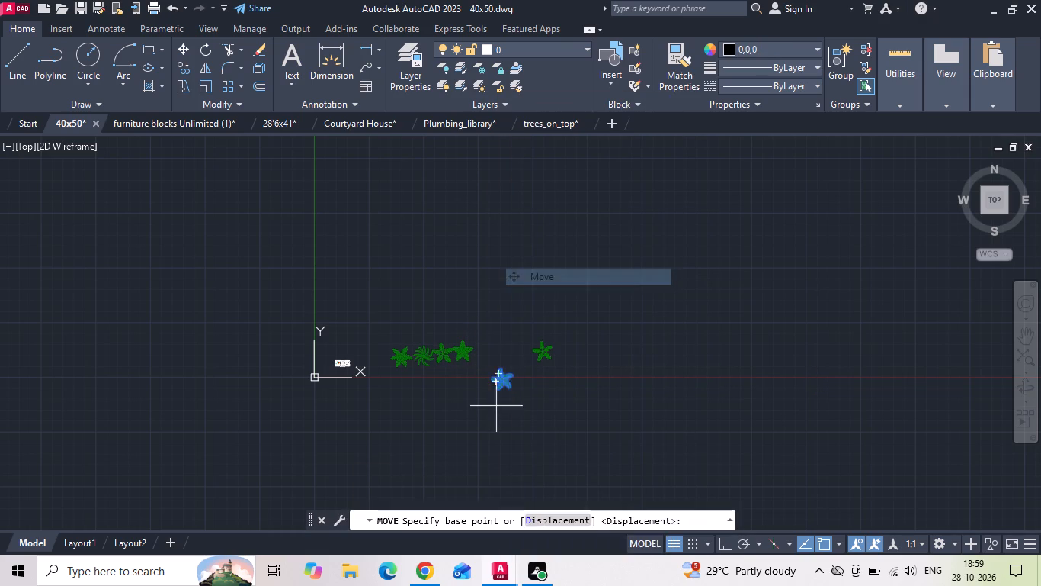
click(496, 407)
click(478, 378)
Move the outermost star-shaped plant in so it sits as the sixth plant in the row.
click(549, 355)
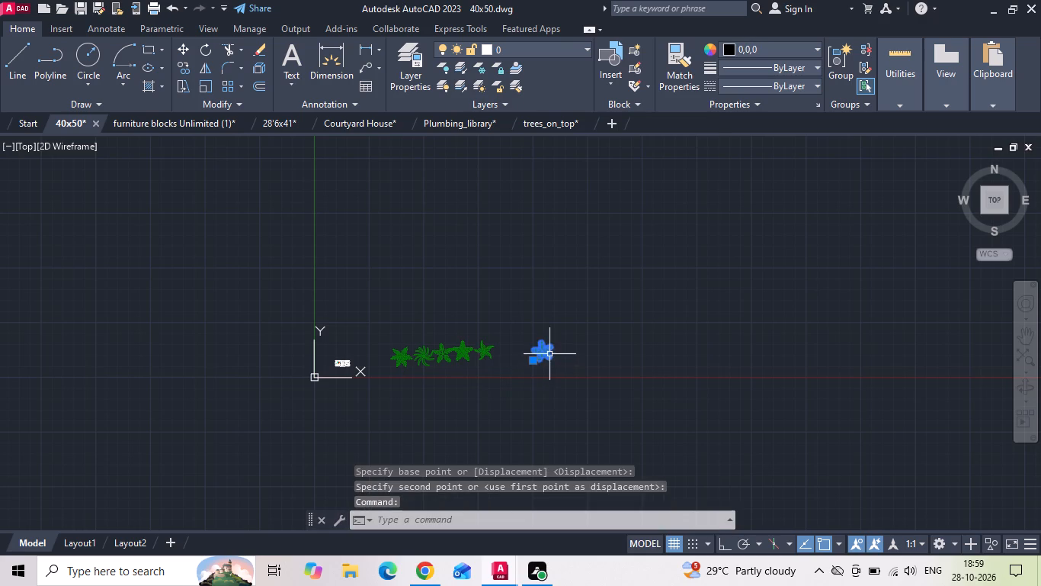
right_click(549, 353)
click(592, 281)
scroll(581, 322, up, 1)
drag(582, 361, 574, 364)
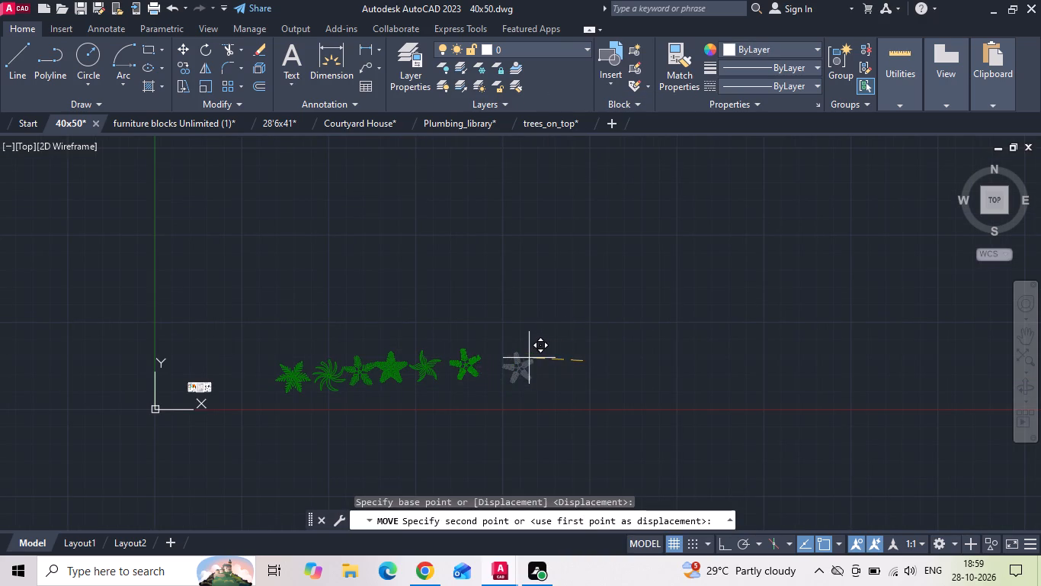
click(524, 357)
Scale all six plants down together from a base point on the six-leaf star plant, setting the factor freehand.
drag(512, 353, 380, 378)
click(289, 378)
right_click(283, 378)
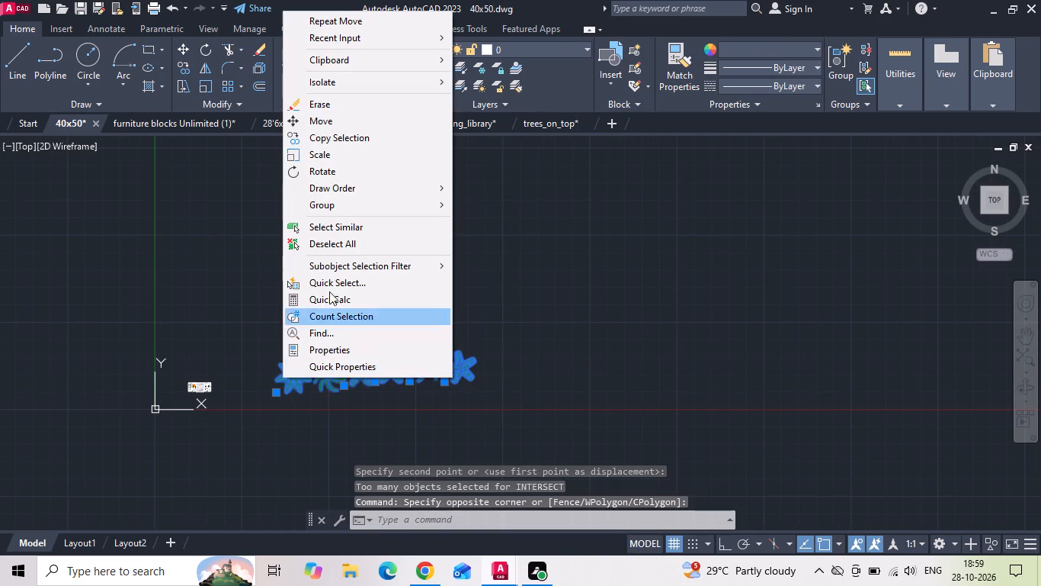
click(316, 161)
click(291, 375)
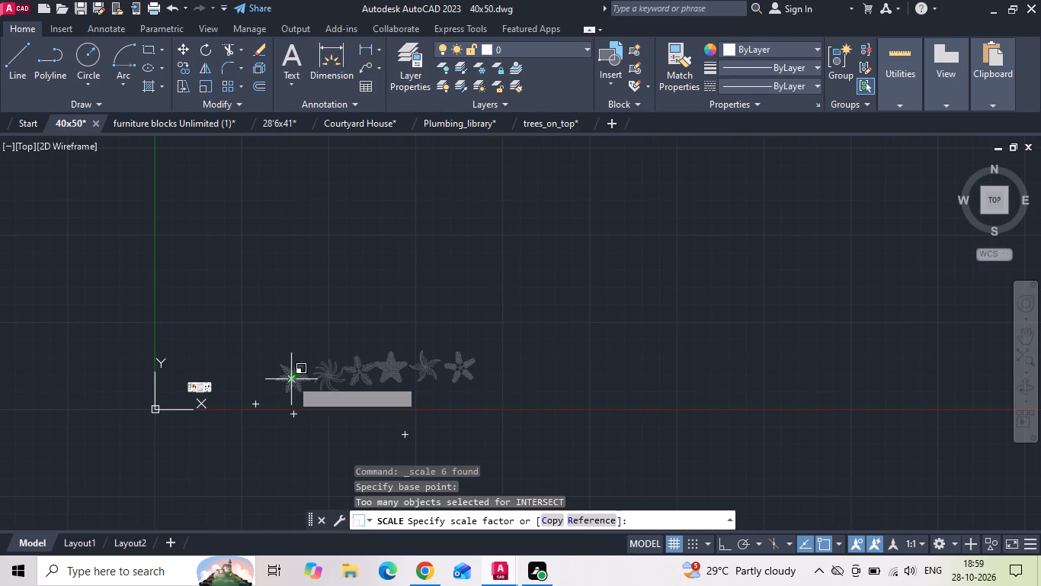
click(291, 382)
scroll(291, 382, up, 2)
Move the six reduced plants together to just below the furnished floor plan and the reference image.
drag(289, 384, 298, 375)
click(369, 330)
right_click(370, 330)
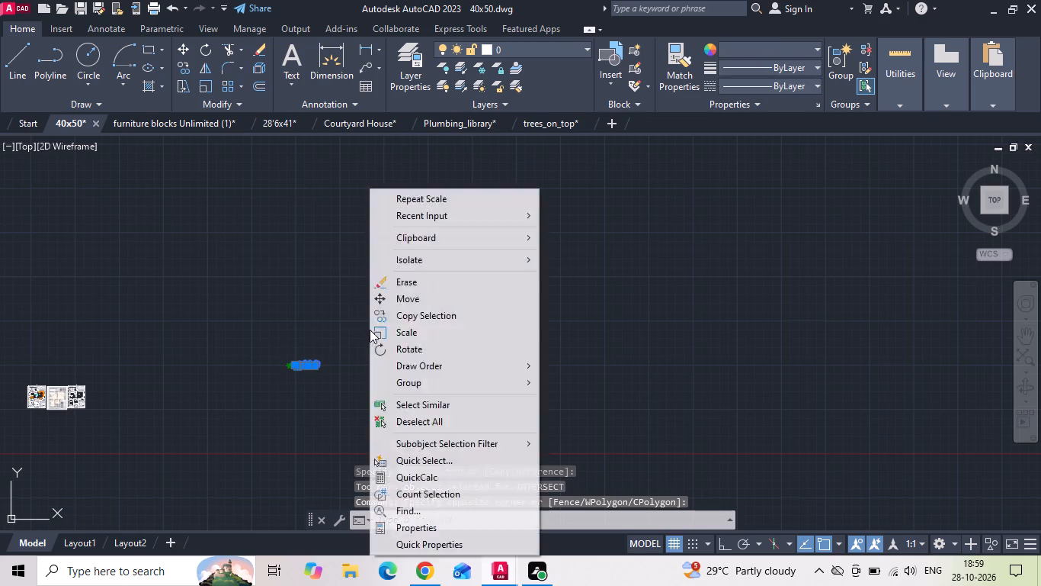
drag(359, 338, 284, 382)
click(246, 395)
right_click(239, 387)
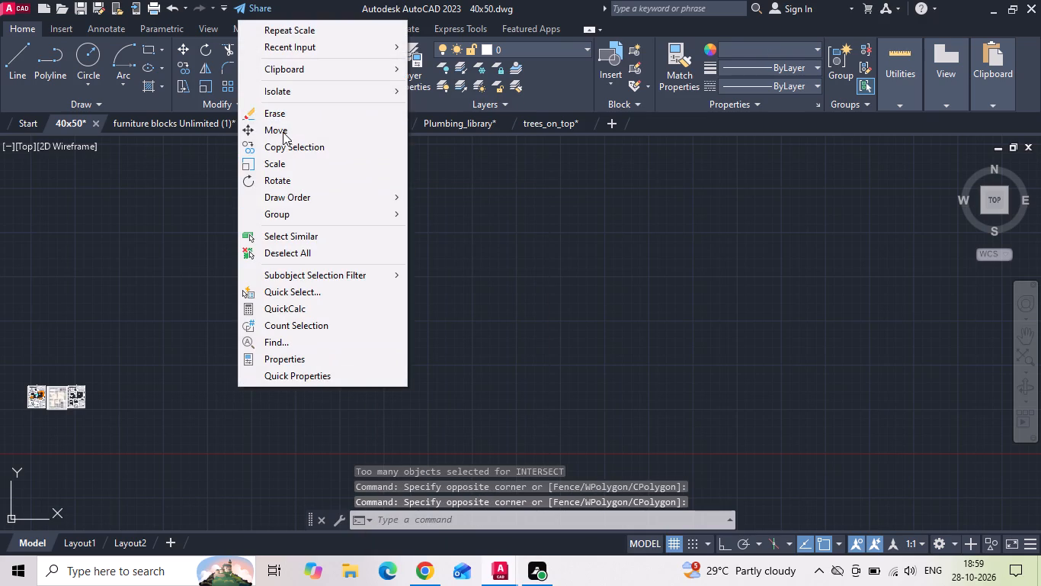
click(282, 132)
click(299, 367)
middle_drag(191, 398, 472, 390)
scroll(307, 398, up, 2)
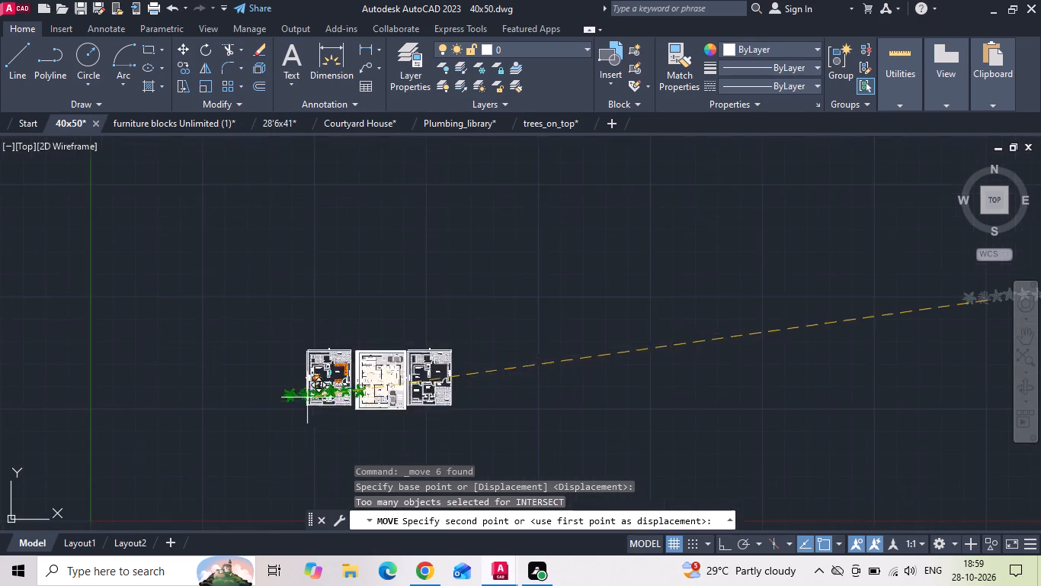
scroll(307, 397, up, 4)
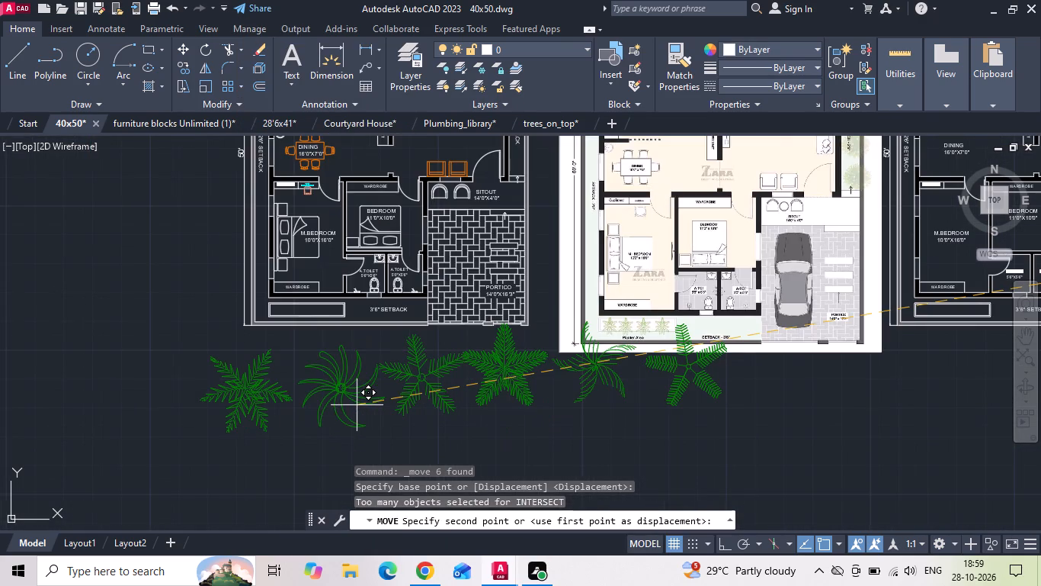
click(349, 422)
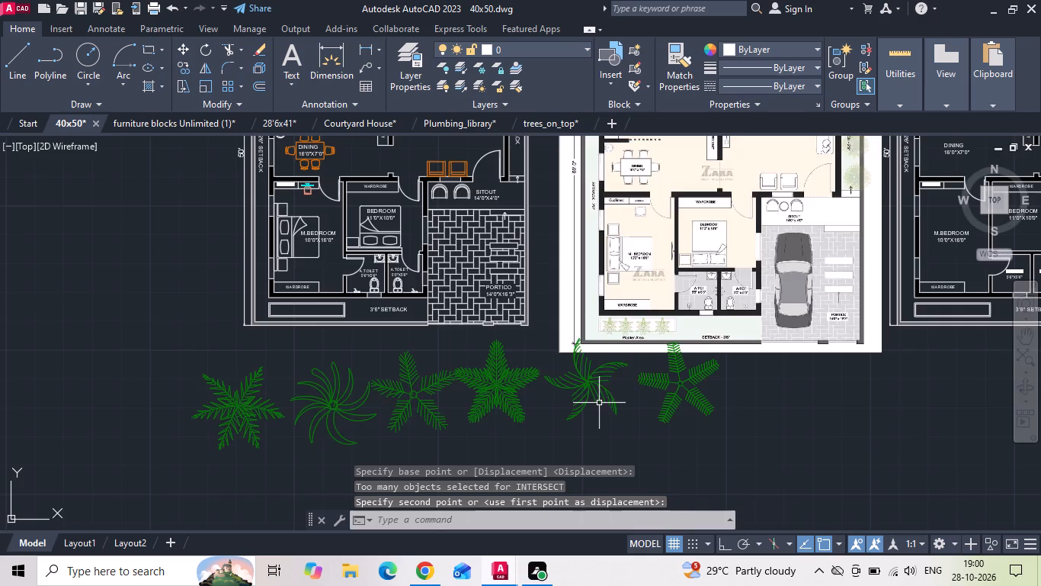
Examine the reference image's Planter Area plants and look through the trees_on_top library for a matching plant.
scroll(627, 343, up, 2)
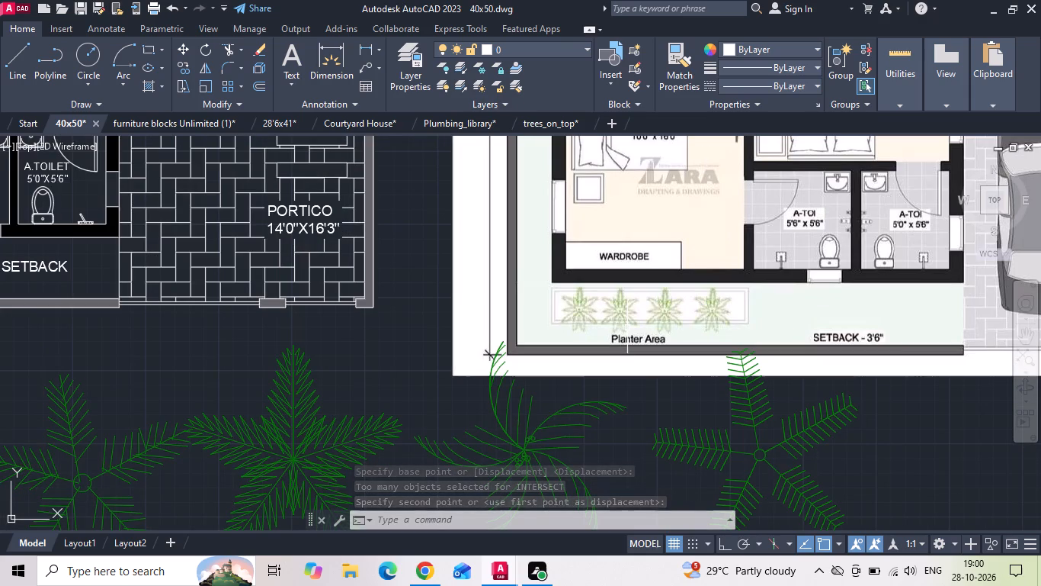
scroll(627, 327, down, 2)
click(556, 121)
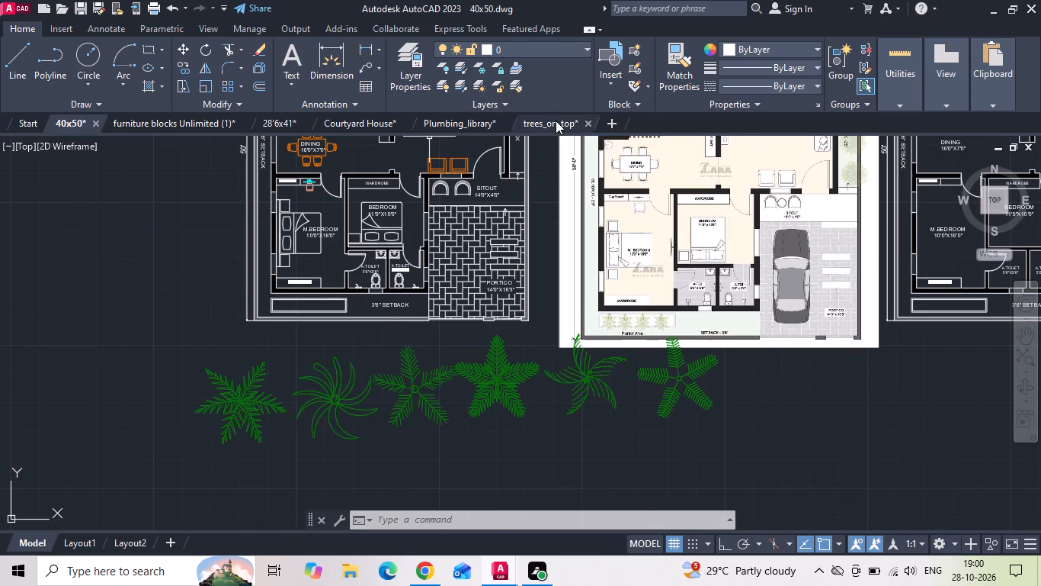
scroll(425, 382, up, 2)
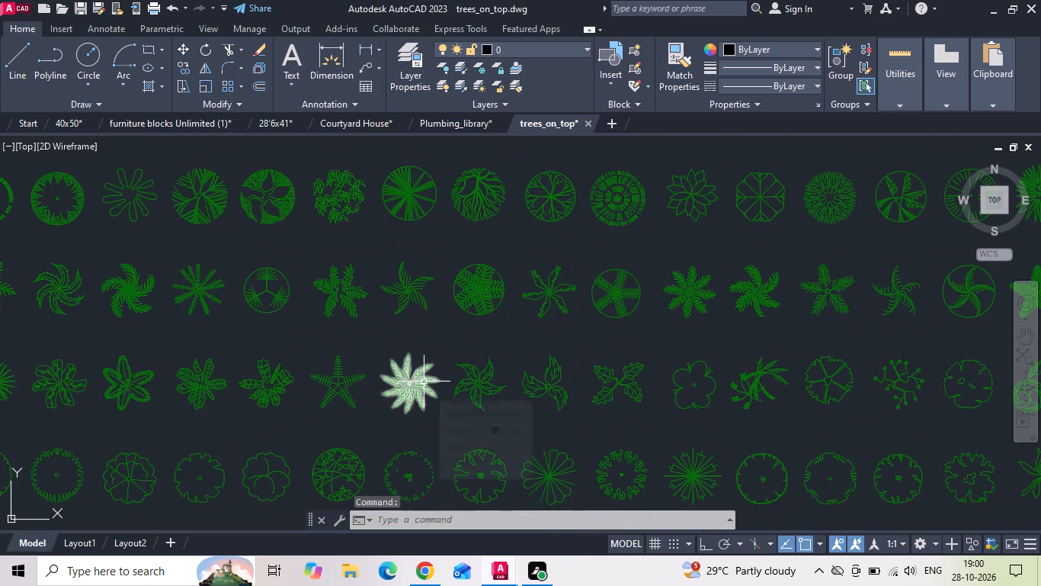
scroll(424, 382, down, 1)
middle_drag(375, 340, 376, 401)
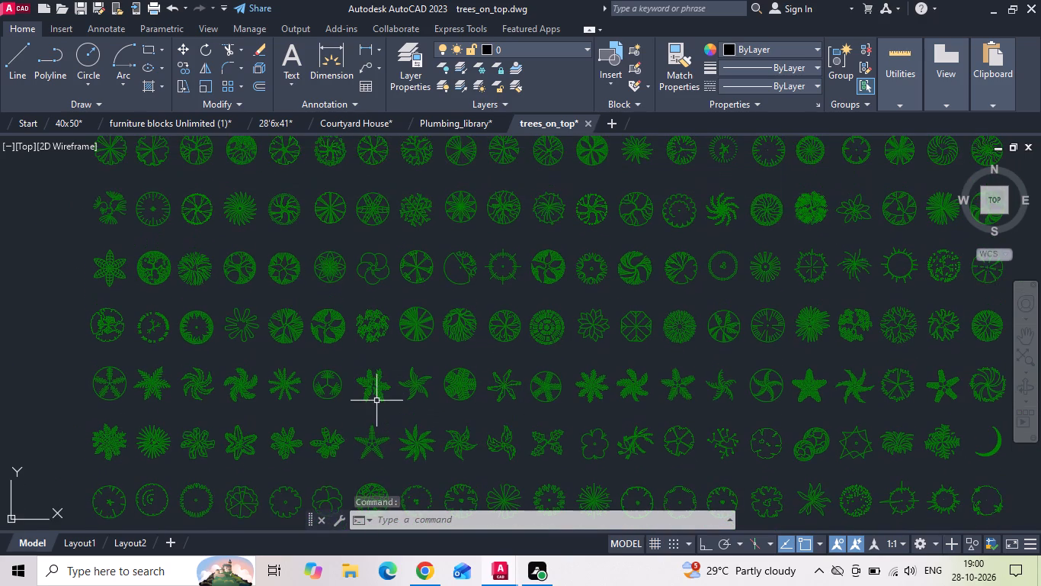
scroll(376, 401, down, 1)
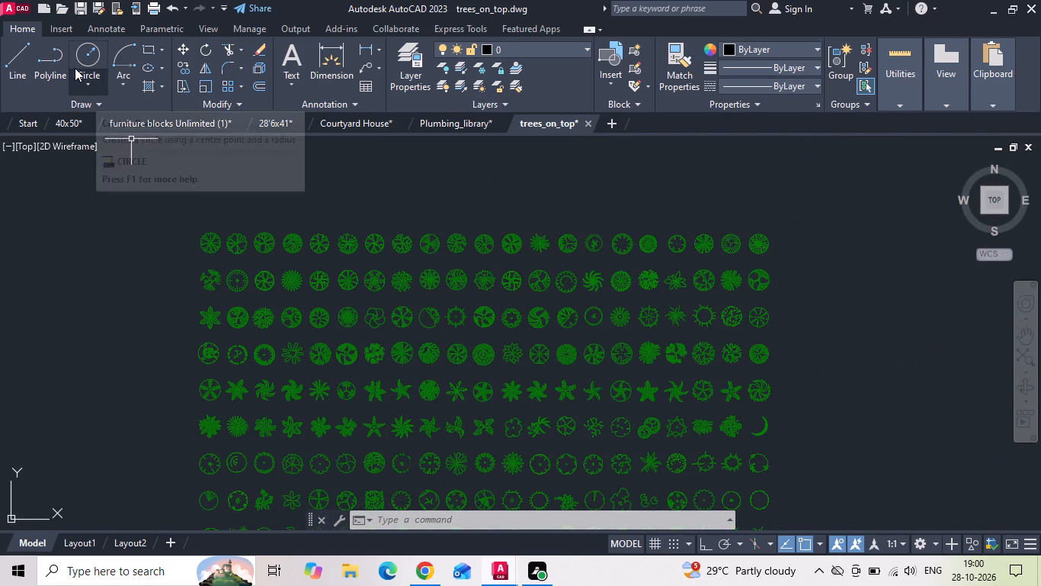
Preview the drawings in the Desktop INTERNSHIP folder 25102026 to look for one with a suitable plant.
click(11, 4)
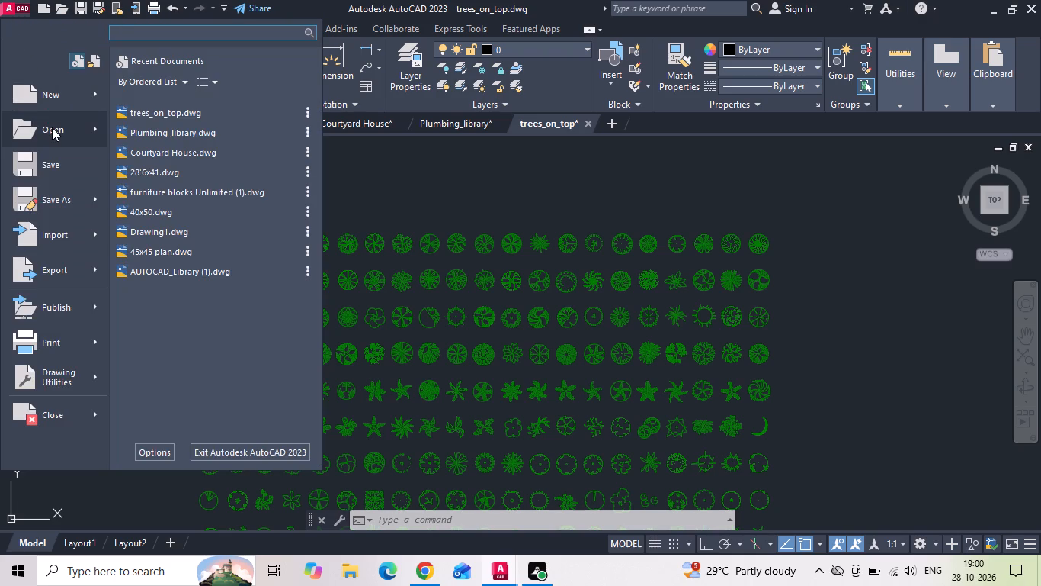
click(162, 105)
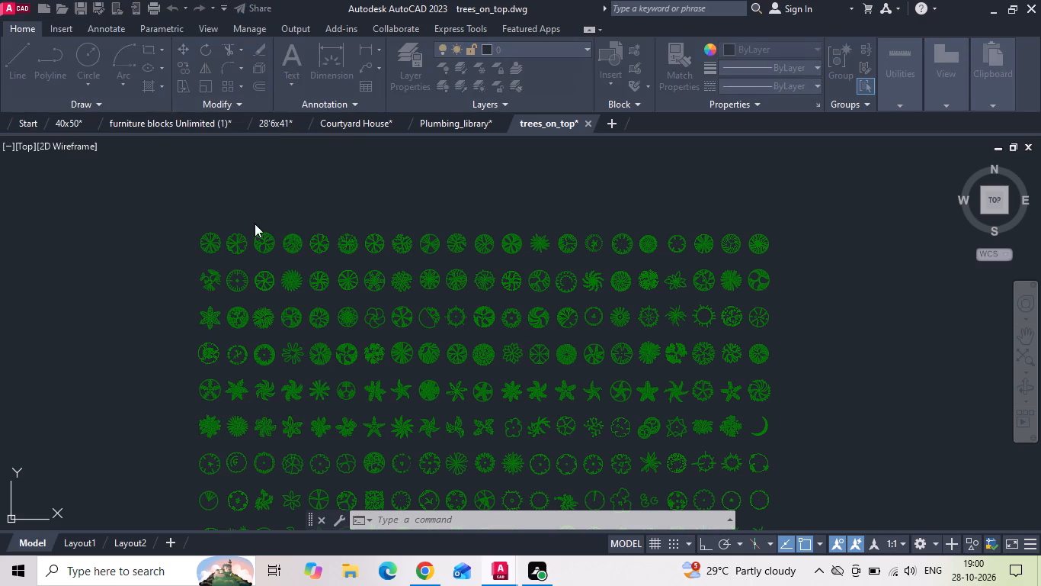
double_click(323, 253)
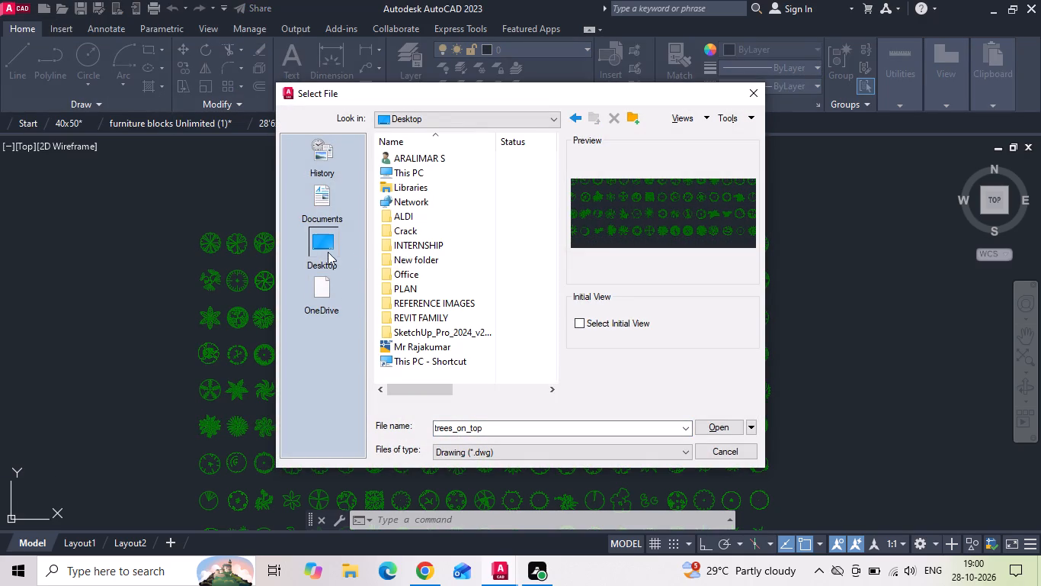
double_click(415, 248)
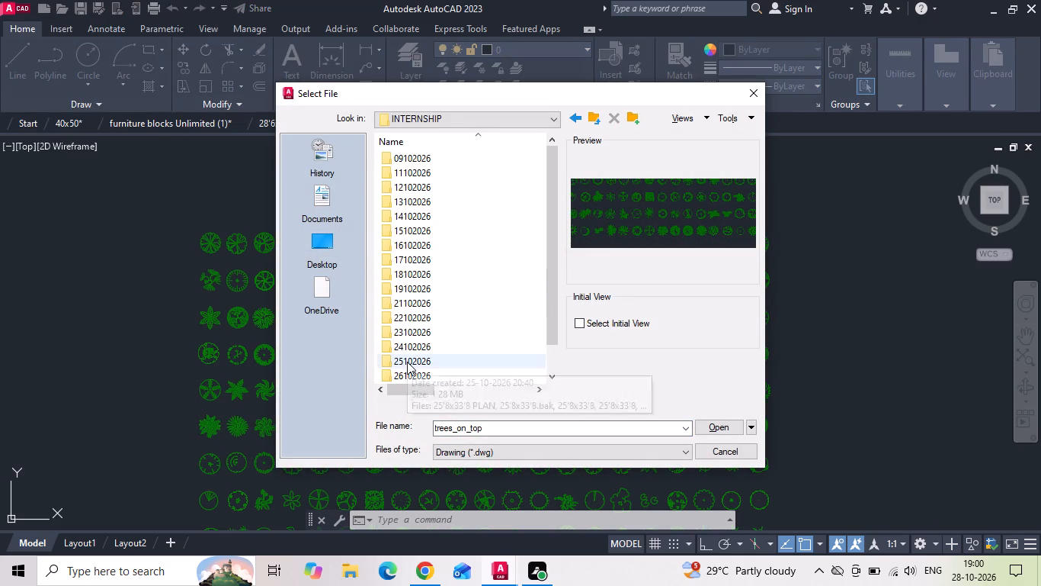
click(407, 362)
click(408, 357)
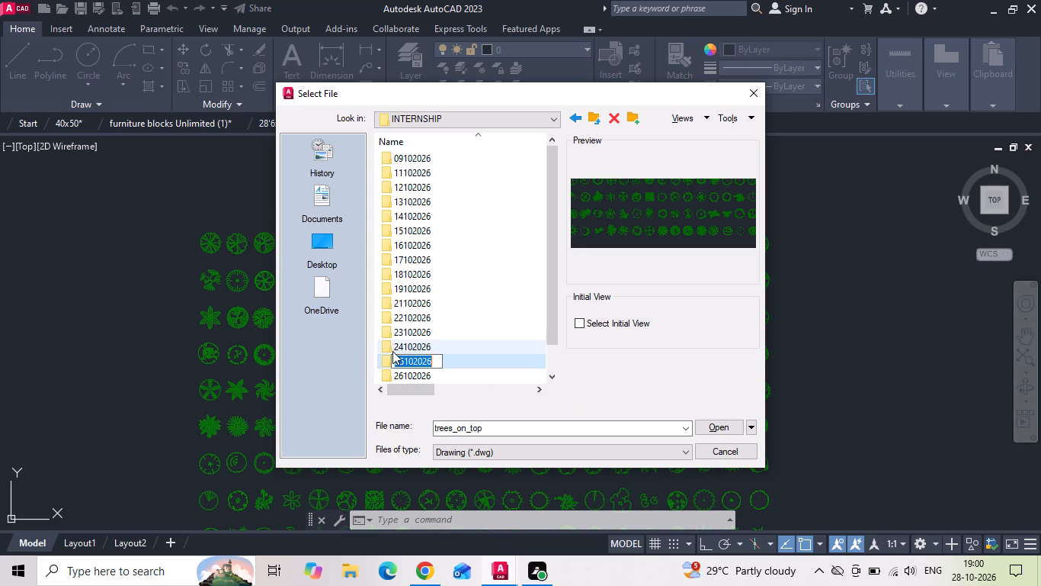
double_click(467, 360)
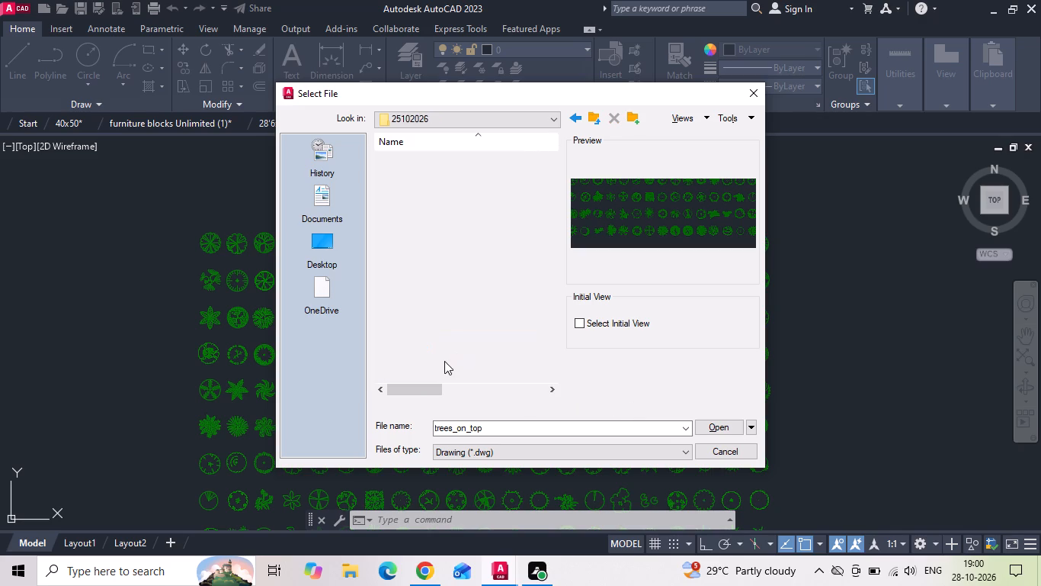
click(449, 162)
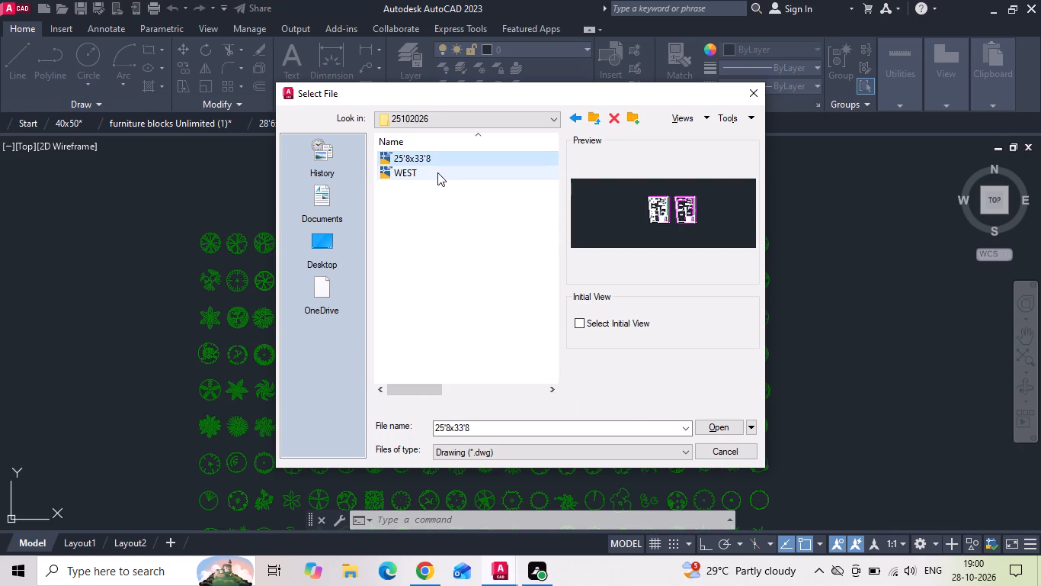
click(437, 173)
key(grave)
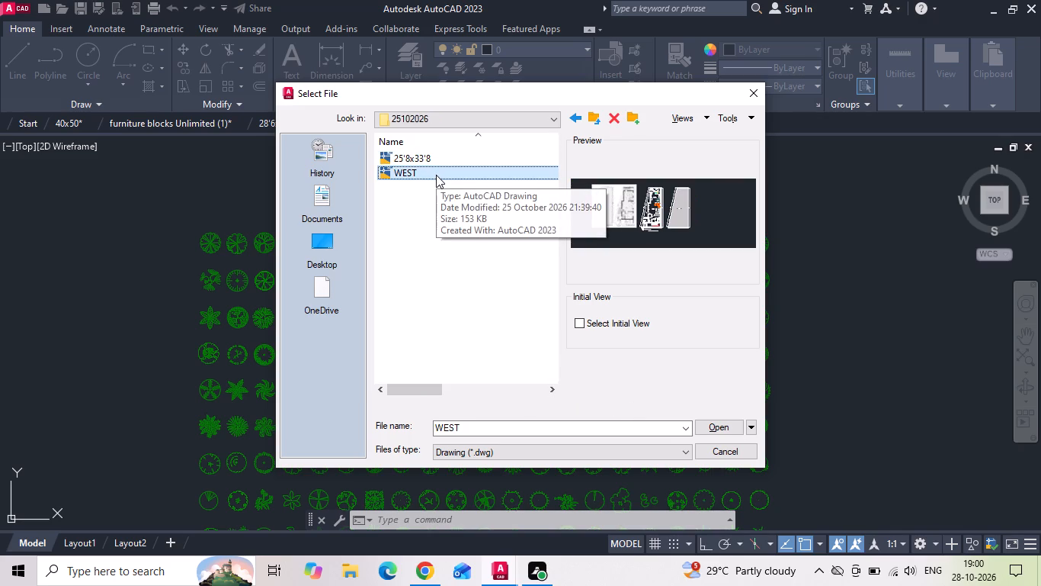
click(575, 111)
Open the 55X40 drawing from the INTERNSHIP folder 24102026, choosing the External References palette for the missing references.
click(417, 351)
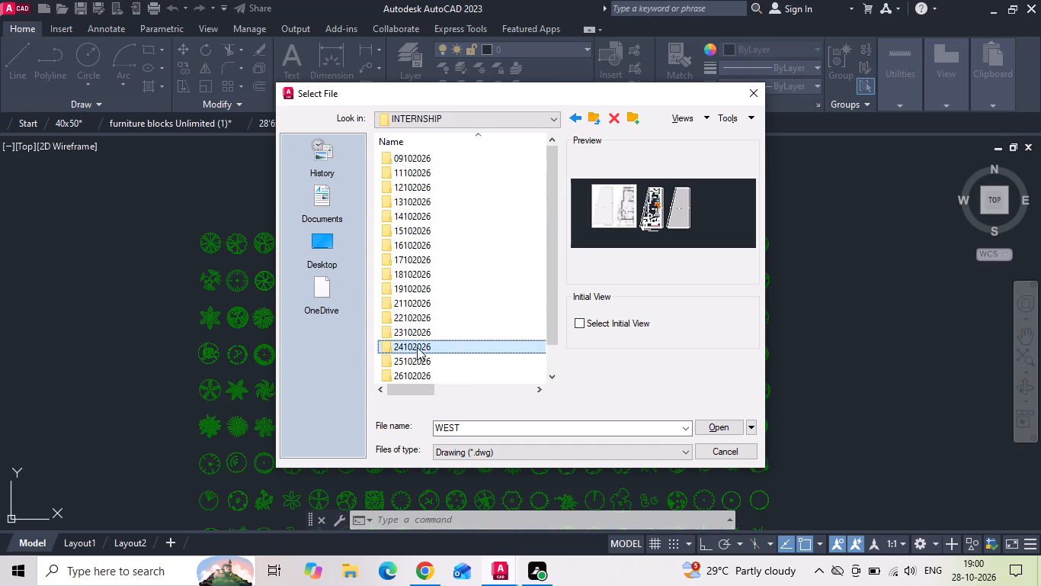
double_click(408, 343)
click(414, 200)
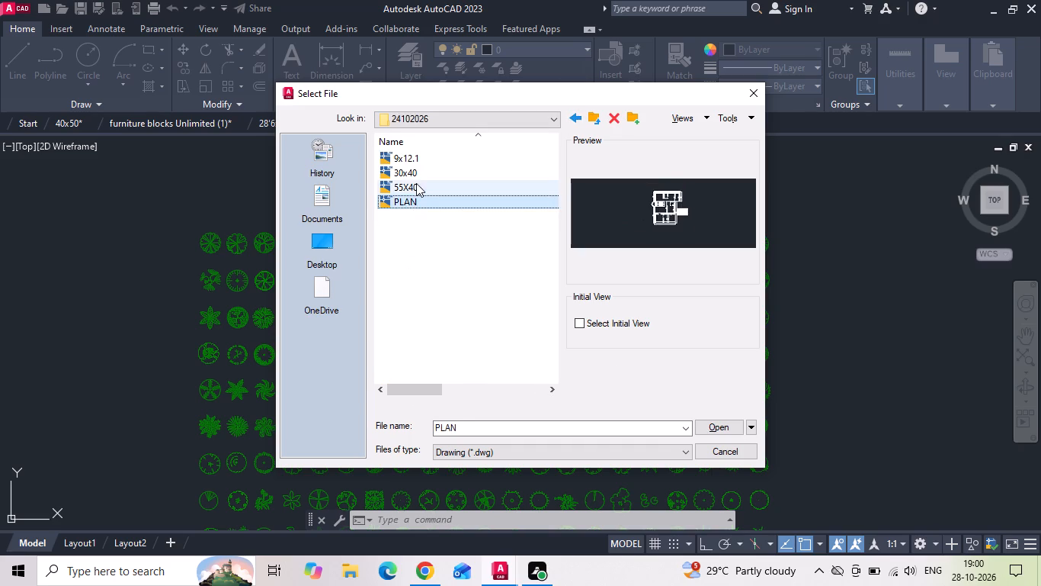
click(416, 181)
click(419, 166)
click(415, 174)
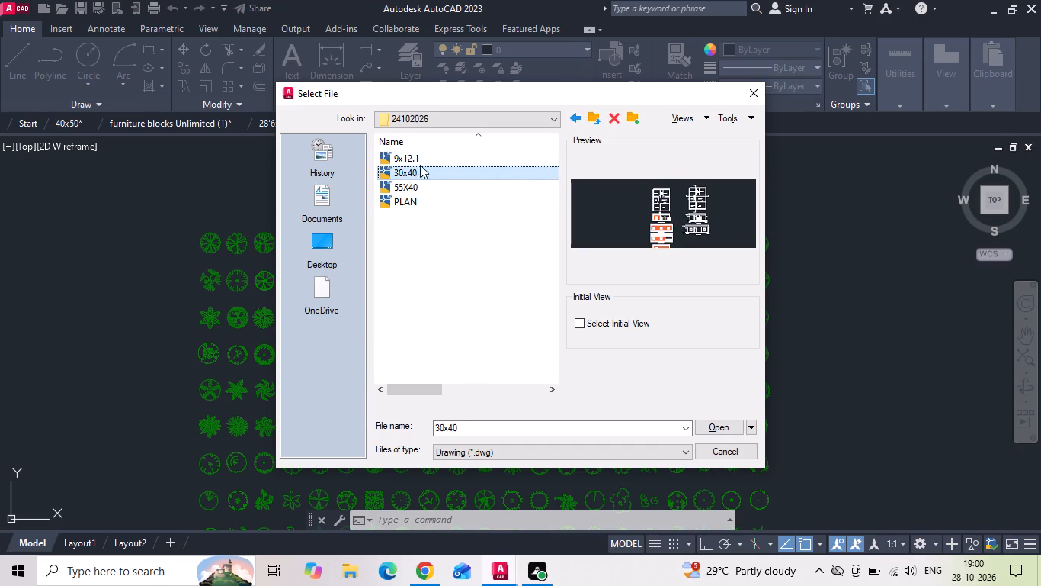
click(423, 156)
click(418, 188)
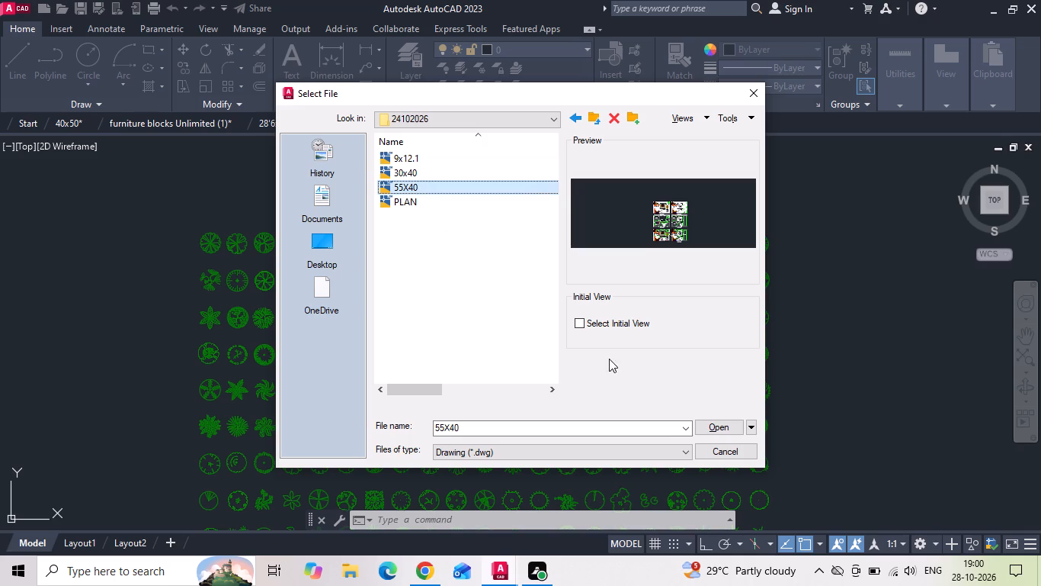
click(698, 427)
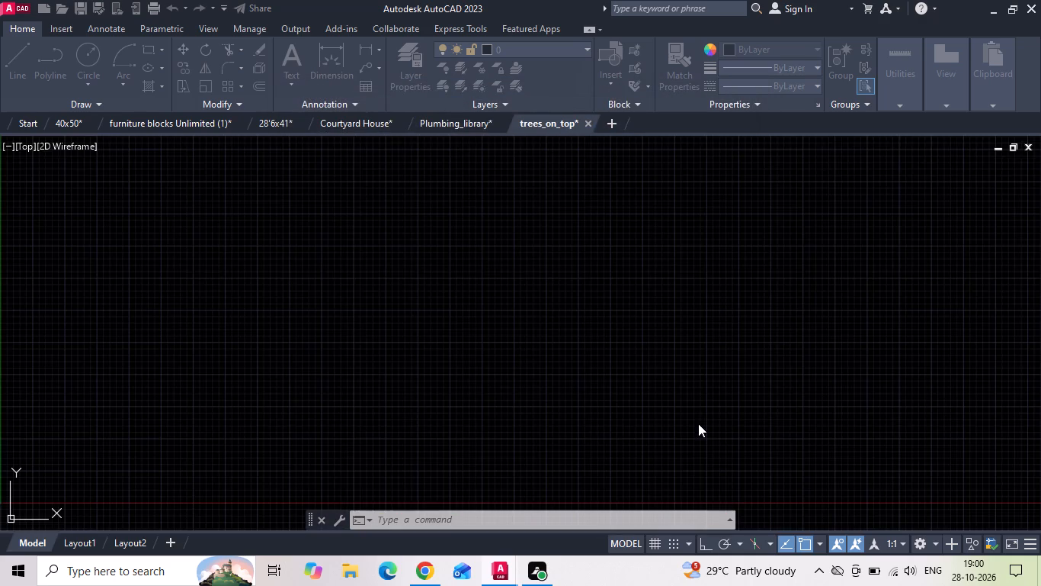
scroll(538, 275, up, 6)
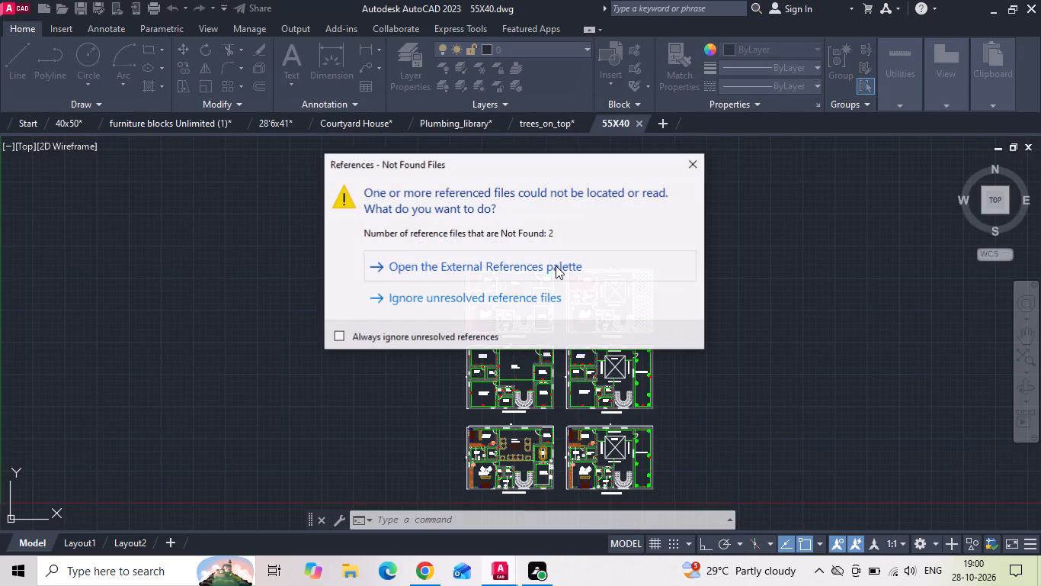
click(556, 266)
Copy the spiky green plant from the 55X40 sitout and paste it at the wardrobe-side end of the 40x50 plan's planter box.
scroll(557, 266, up, 6)
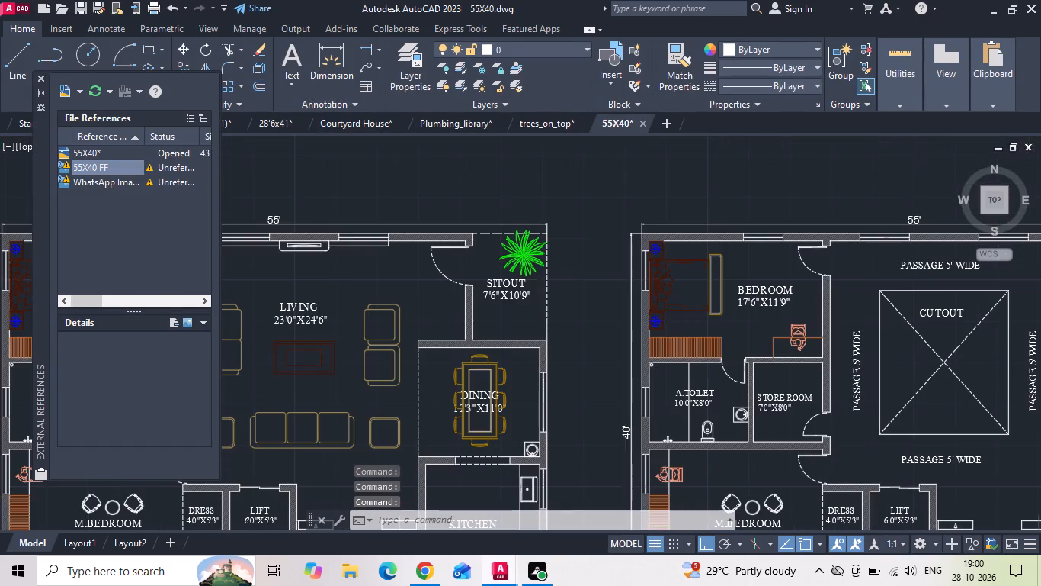
click(533, 258)
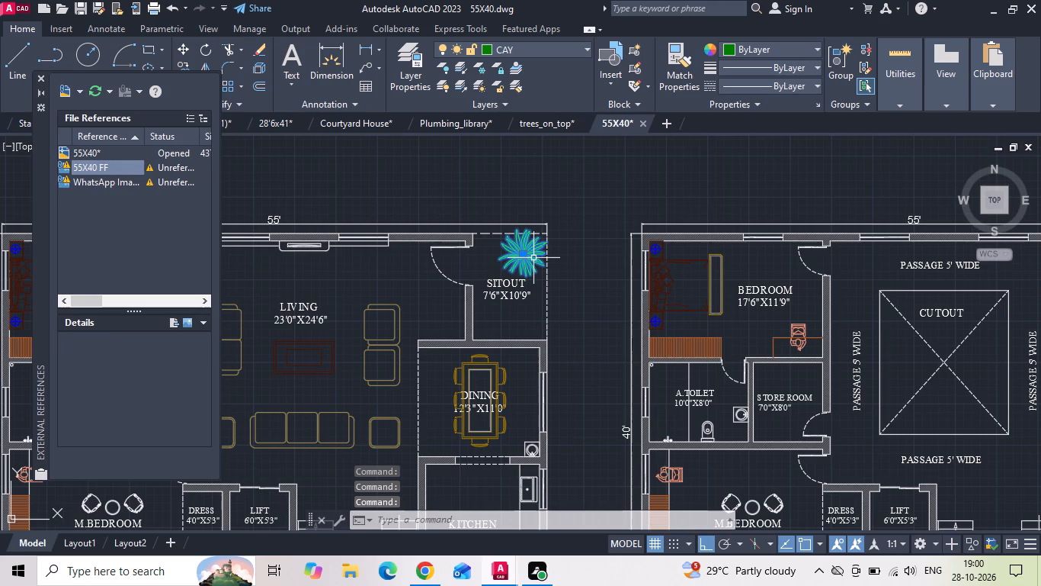
key(ctrl+c)
click(42, 75)
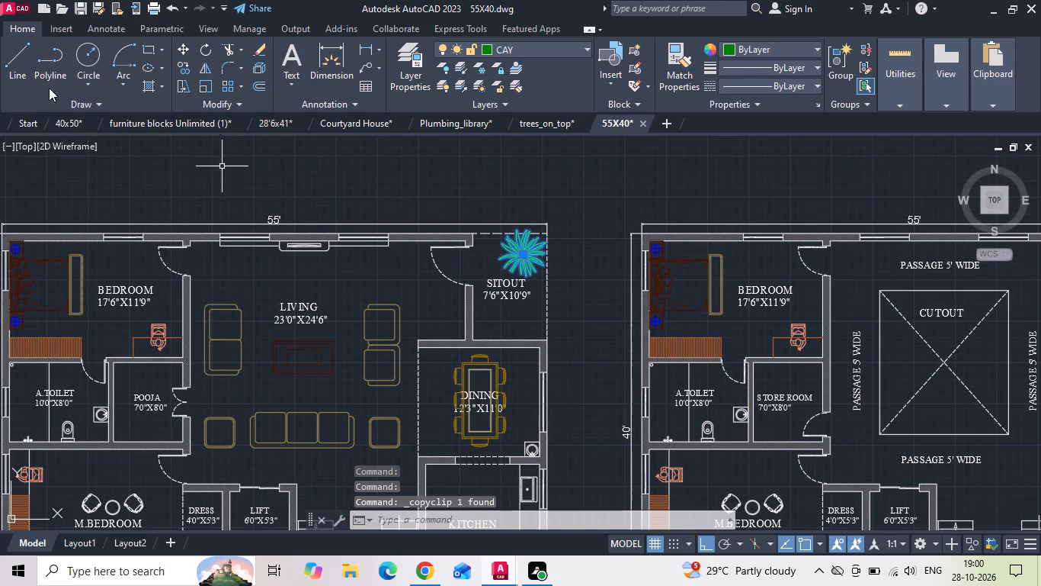
click(72, 124)
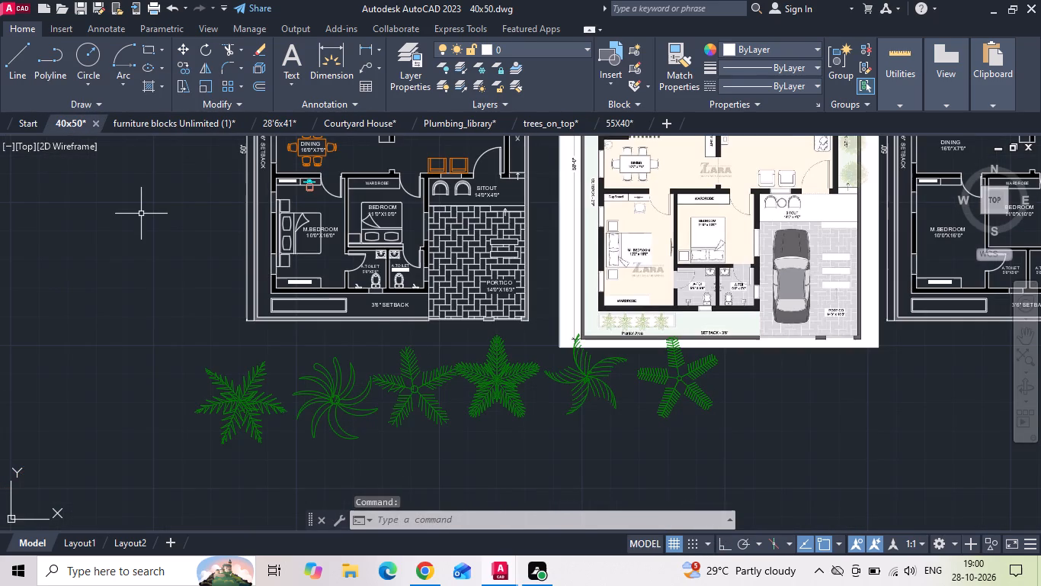
key(ctrl+v)
scroll(279, 311, up, 2)
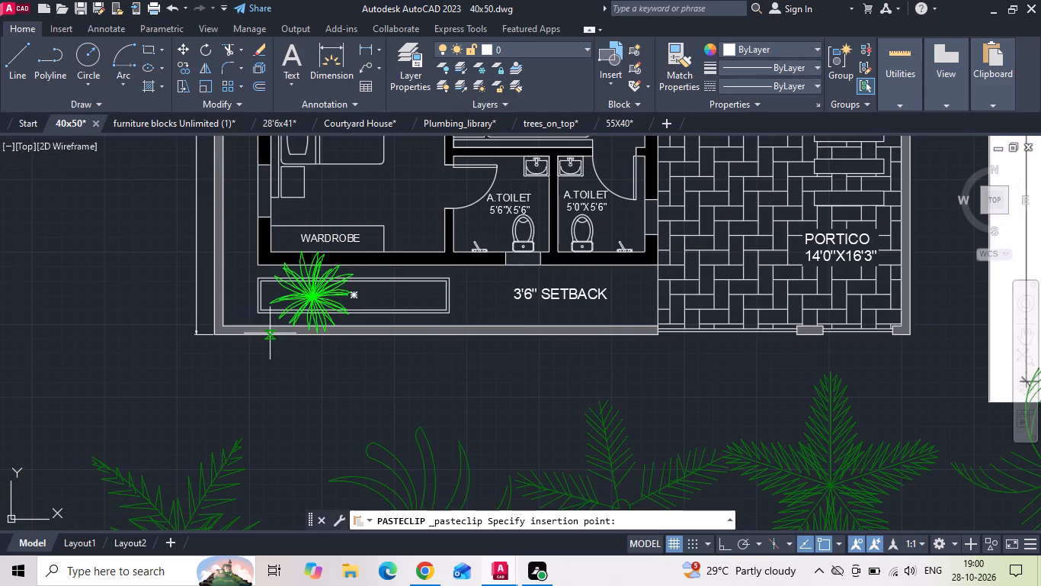
click(270, 334)
scroll(306, 307, down, 2)
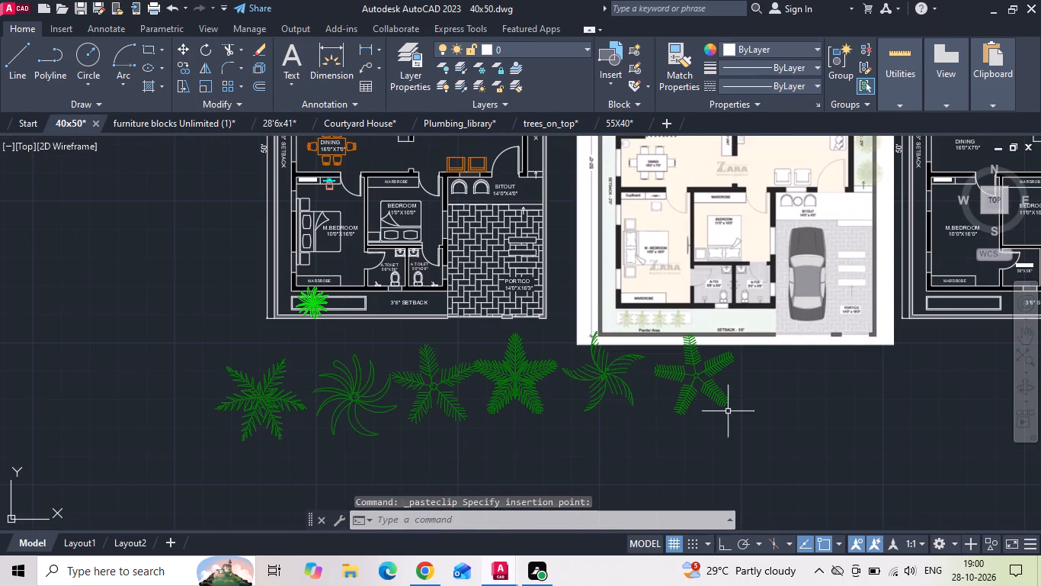
Erase the six green plants laid out below the 40x50 plan and save the drawing.
click(729, 411)
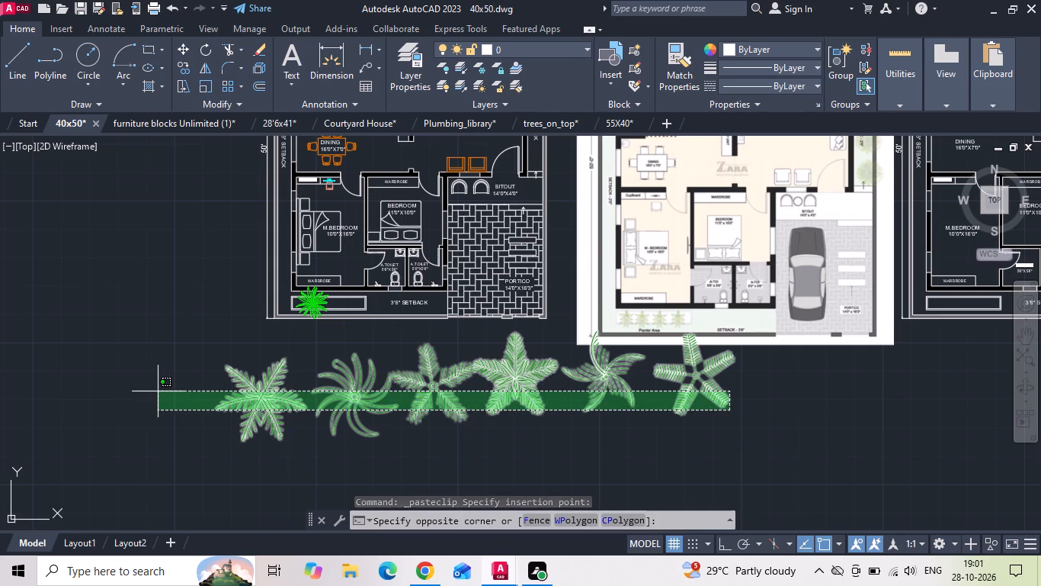
click(165, 392)
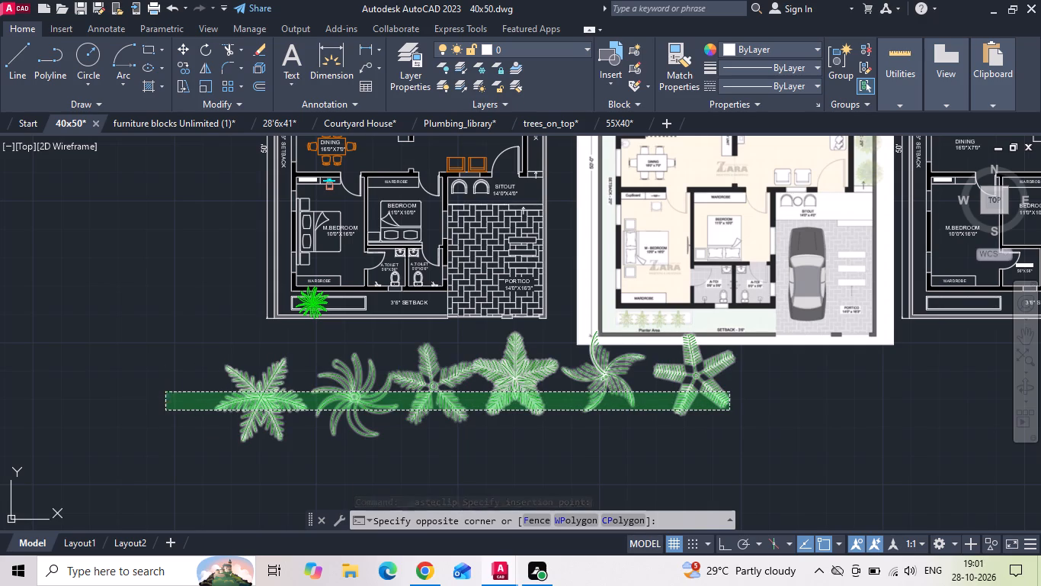
key(Delete)
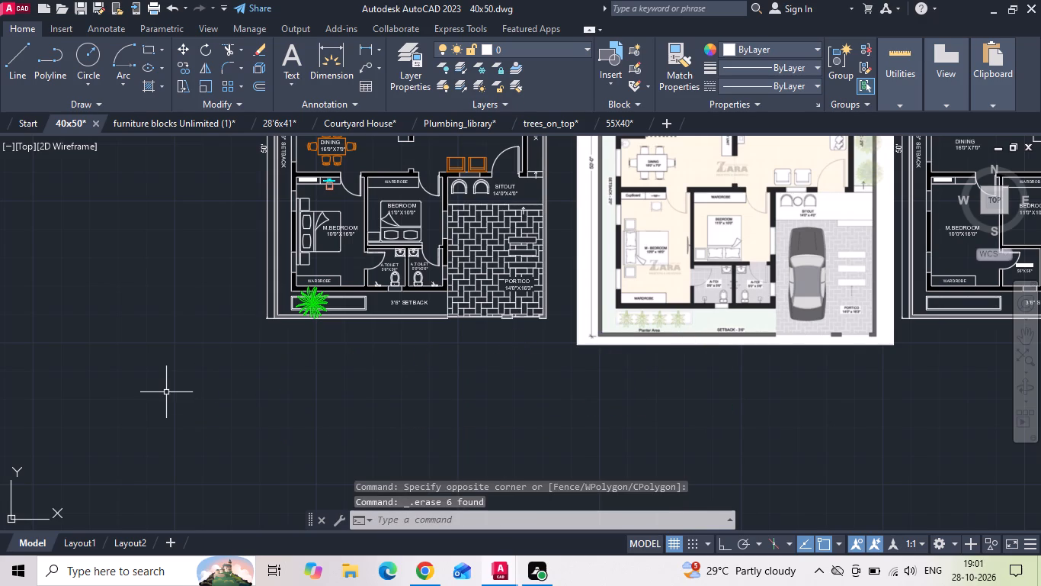
key(ctrl+s)
Preview the 2BHK, 30x42 and 30x50 drawings in the Desktop INTERNSHIP folder 23102026 to look for usable blocks.
click(8, 5)
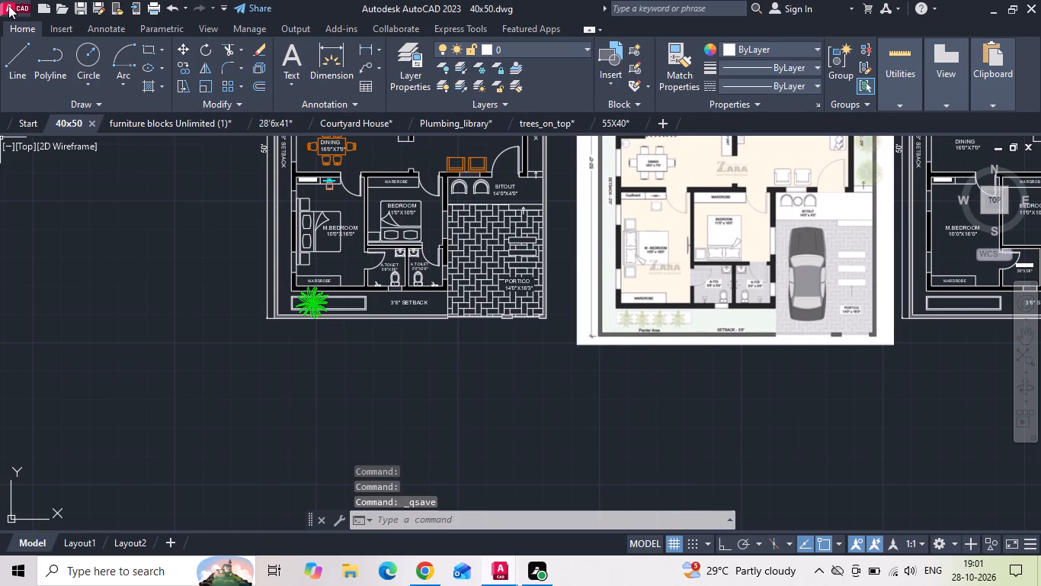
click(34, 129)
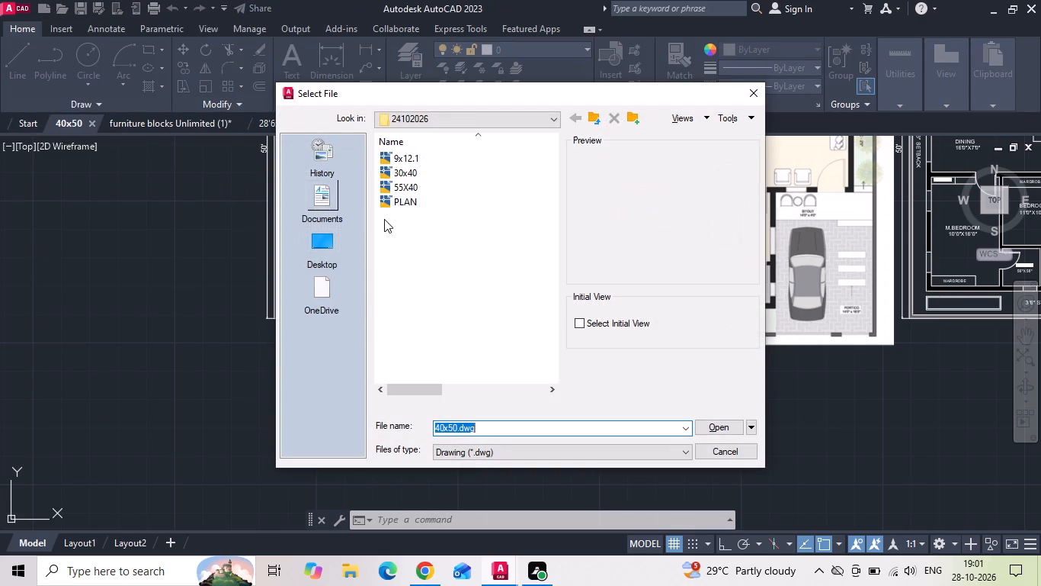
double_click(334, 246)
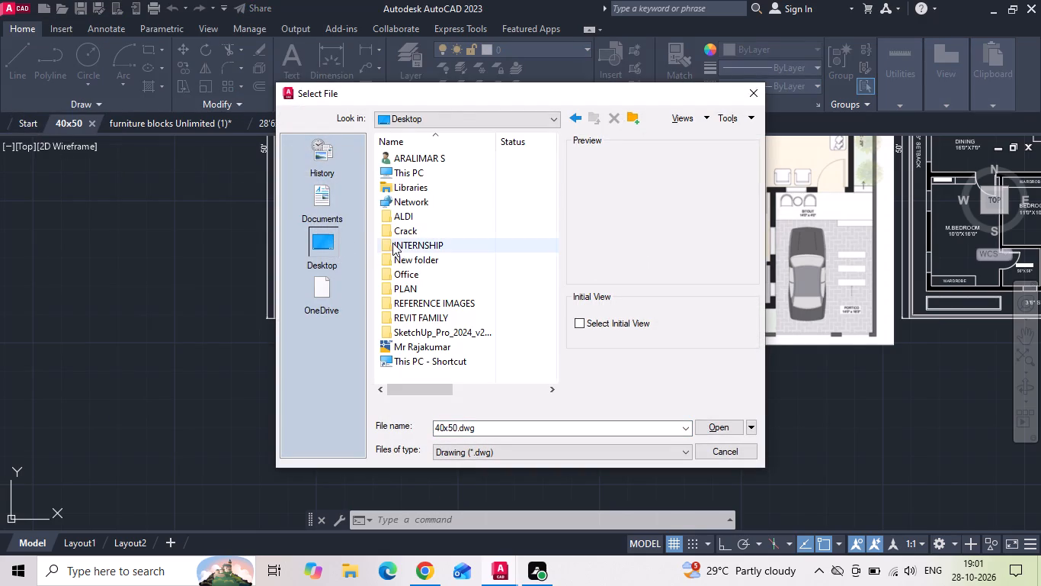
double_click(392, 243)
double_click(405, 328)
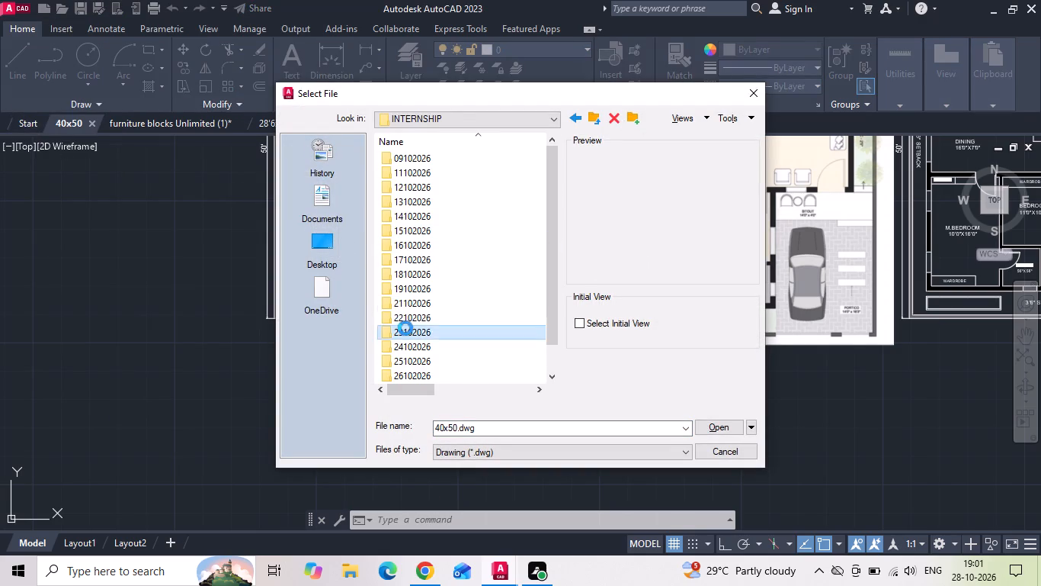
click(423, 154)
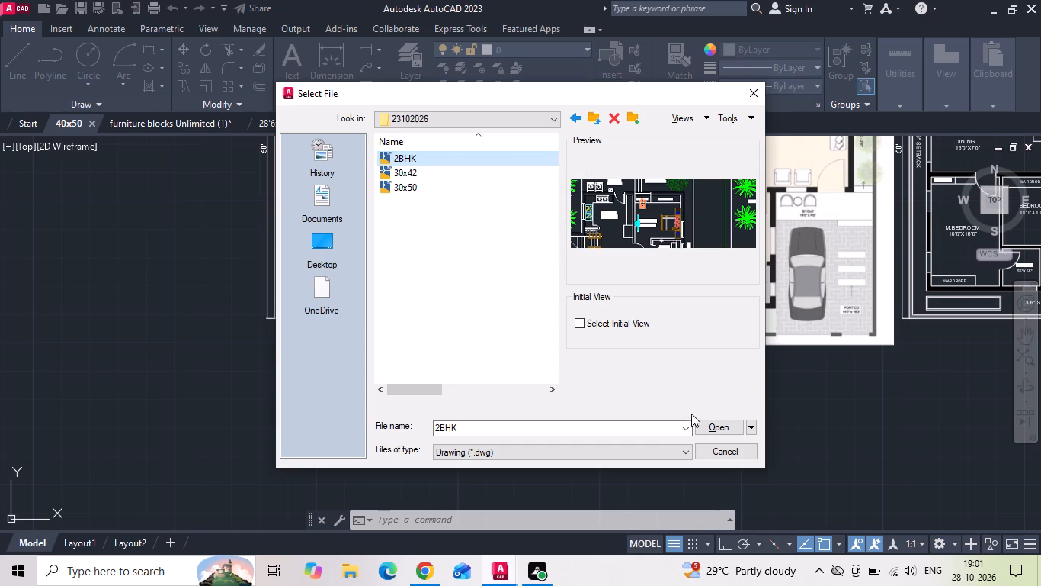
click(447, 172)
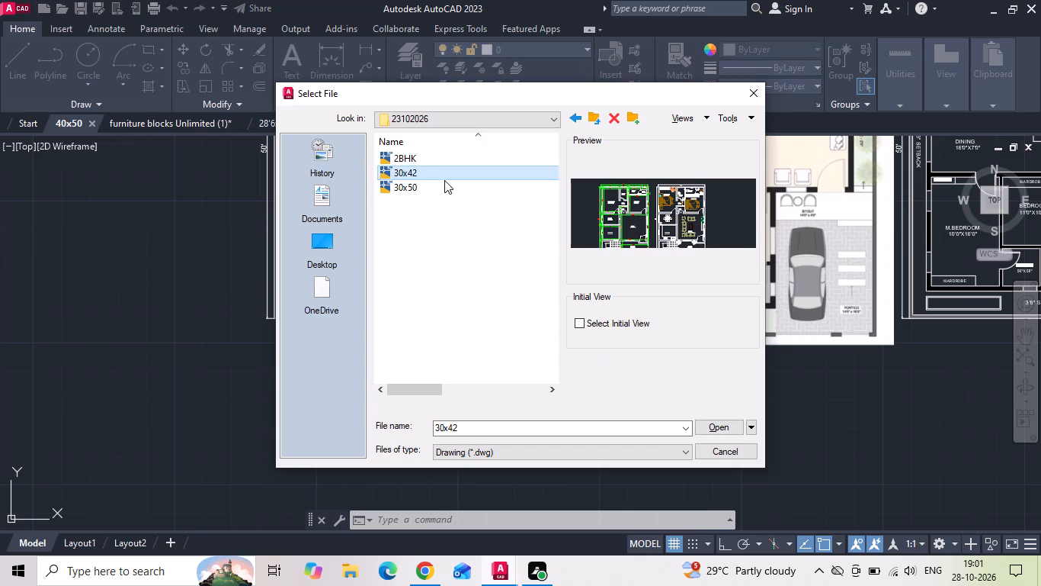
click(440, 190)
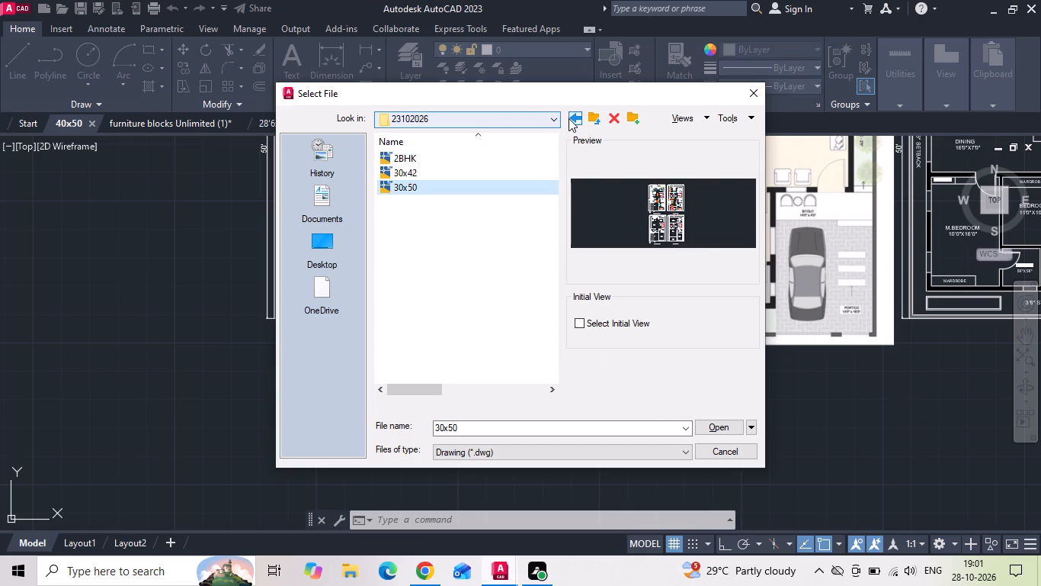
click(570, 118)
Preview the drawings in the INTERNSHIP folder 26102026 and open the 50x50 drawing.
double_click(417, 374)
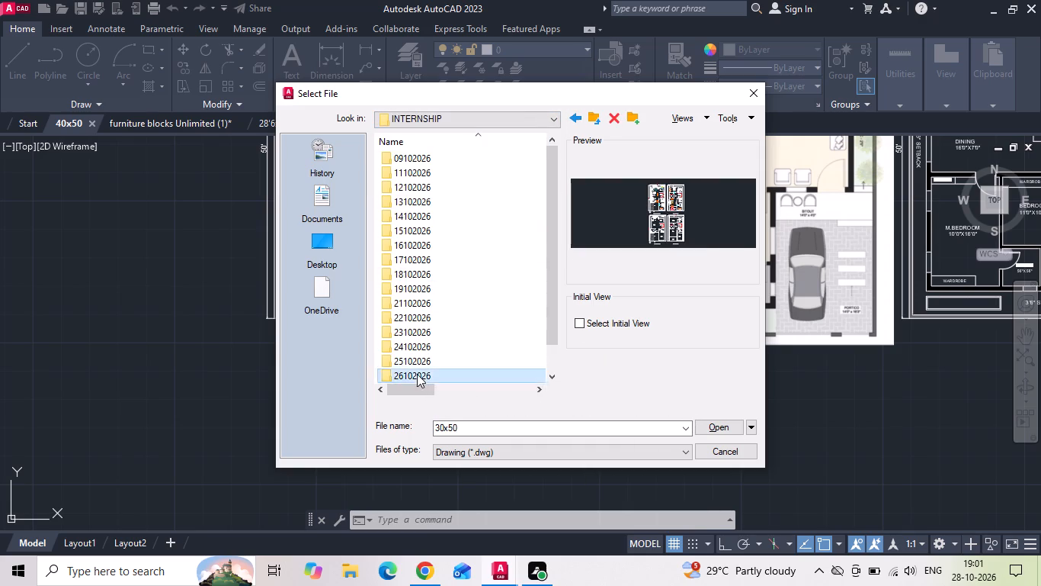
click(426, 182)
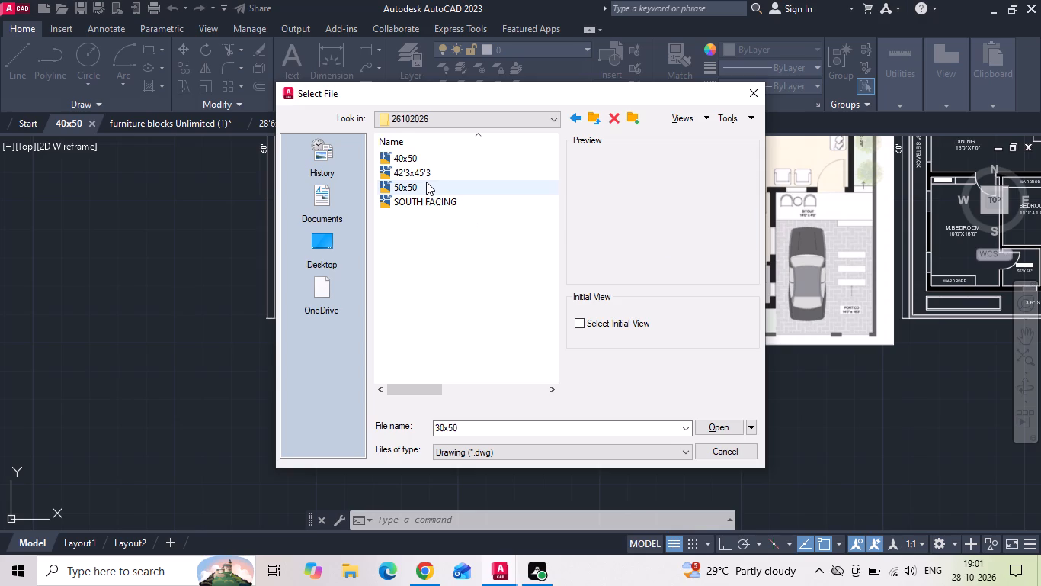
click(431, 169)
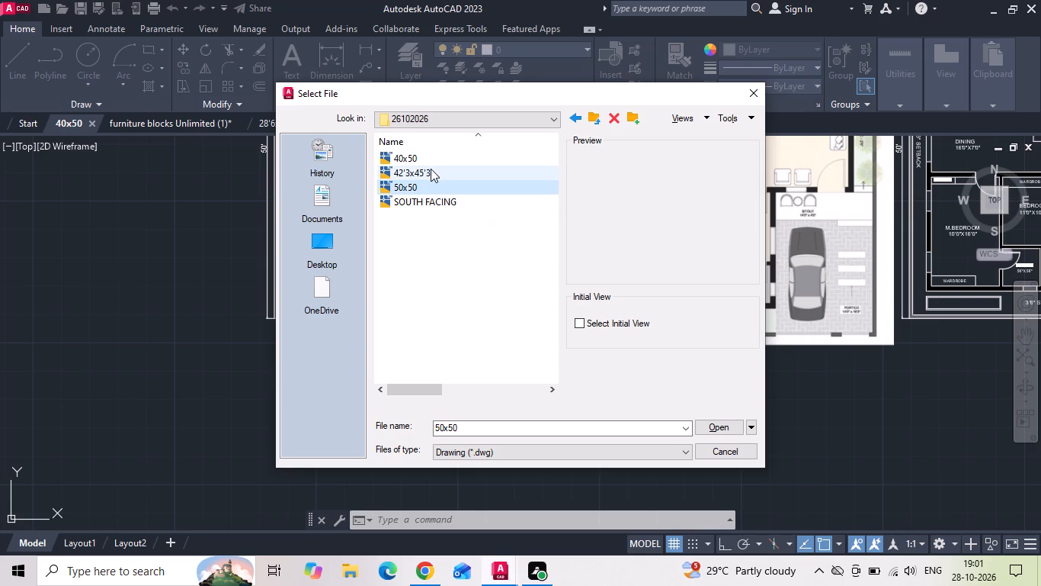
click(428, 160)
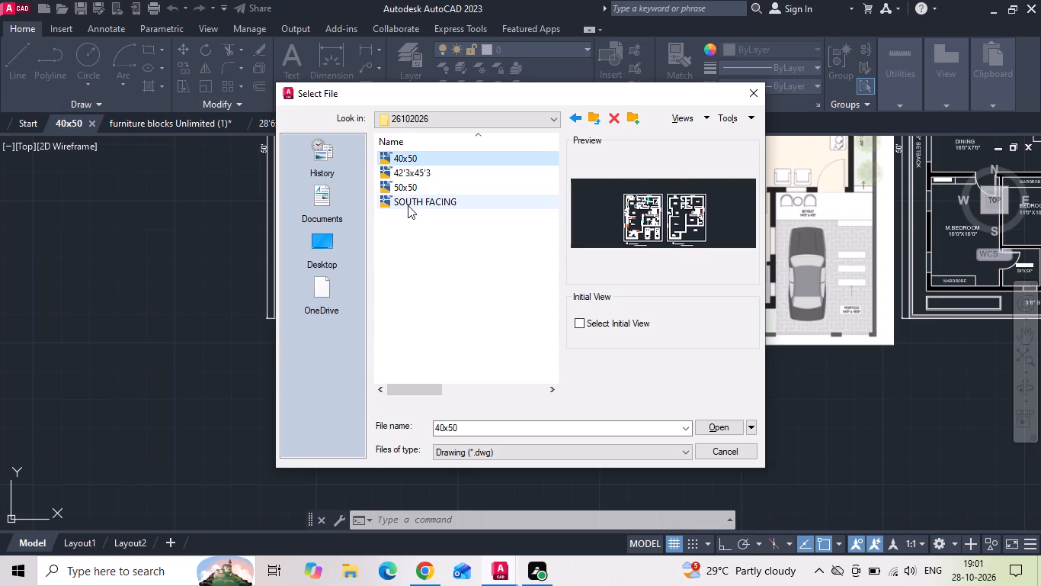
click(408, 204)
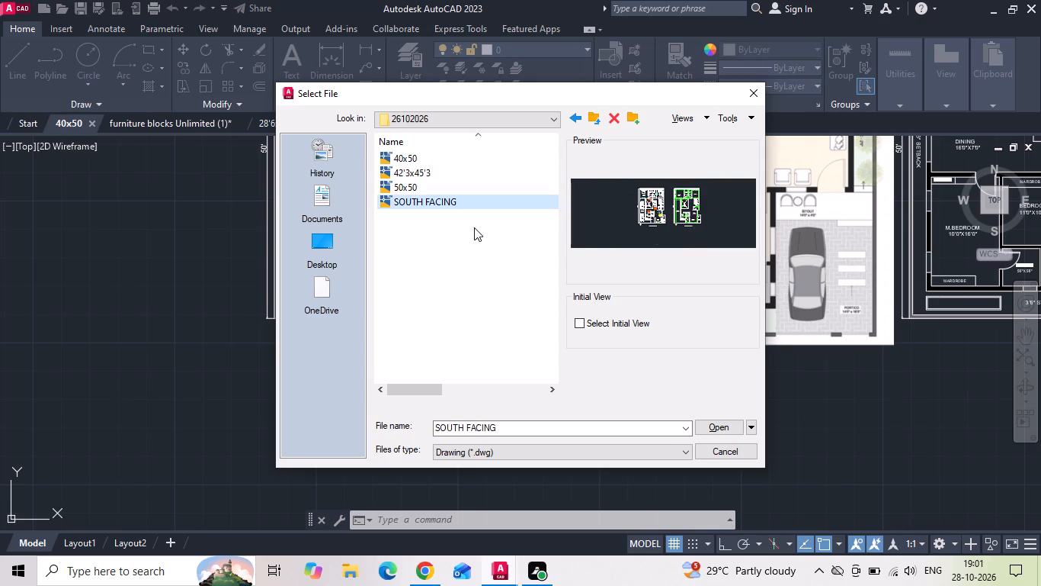
click(433, 188)
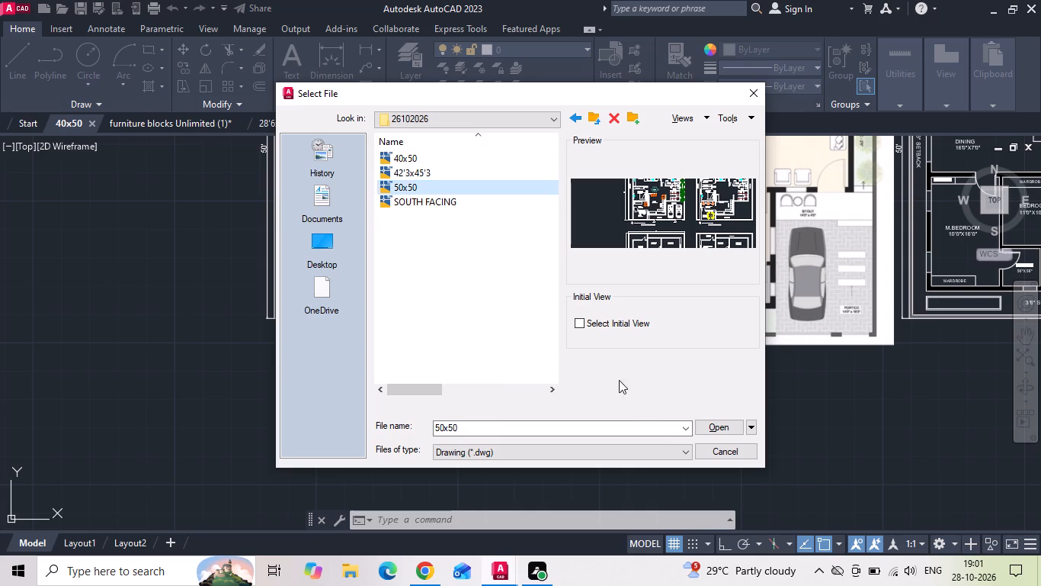
click(698, 419)
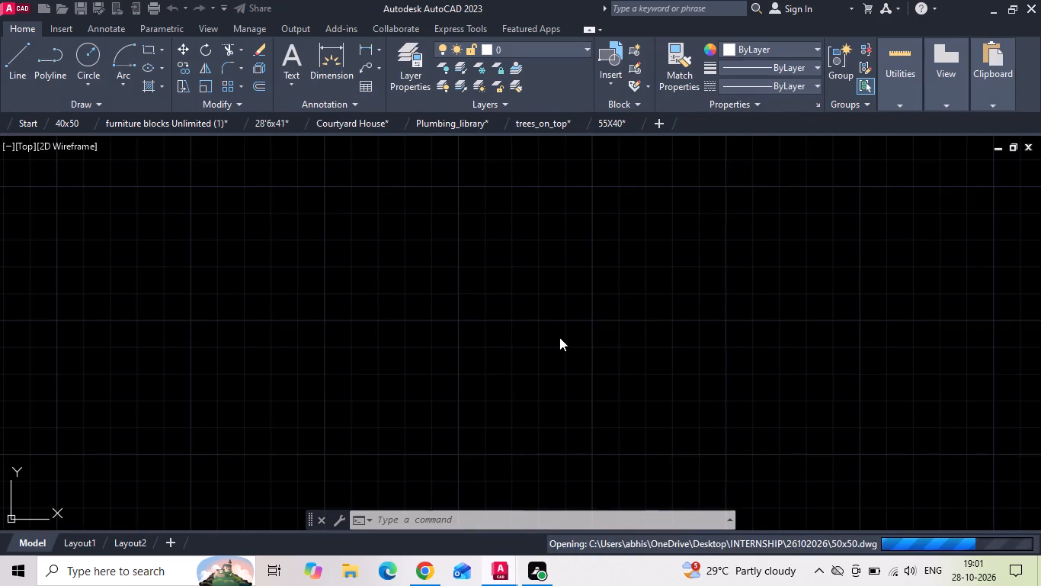
Look over the 50x50 floor plans, examining the cars in the parking area and the plants beside it.
scroll(494, 316, down, 2)
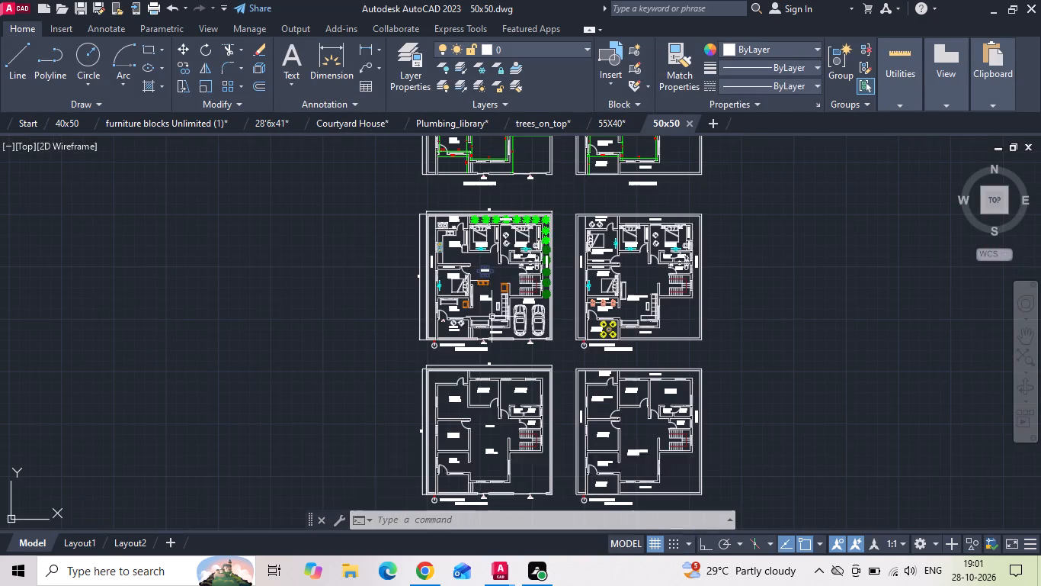
scroll(520, 227, up, 4)
scroll(474, 304, down, 4)
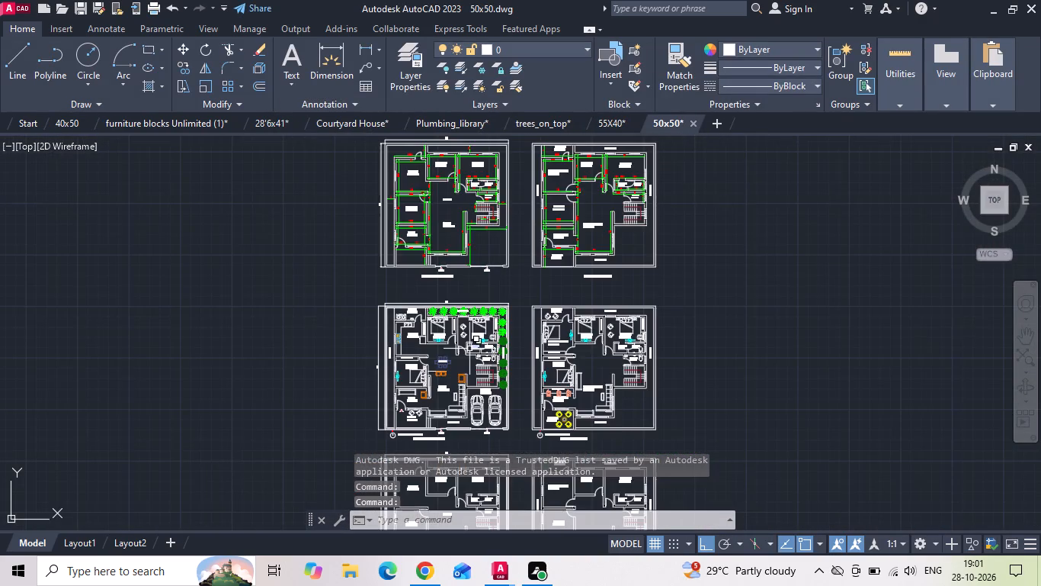
scroll(469, 349, down, 1)
scroll(479, 389, up, 5)
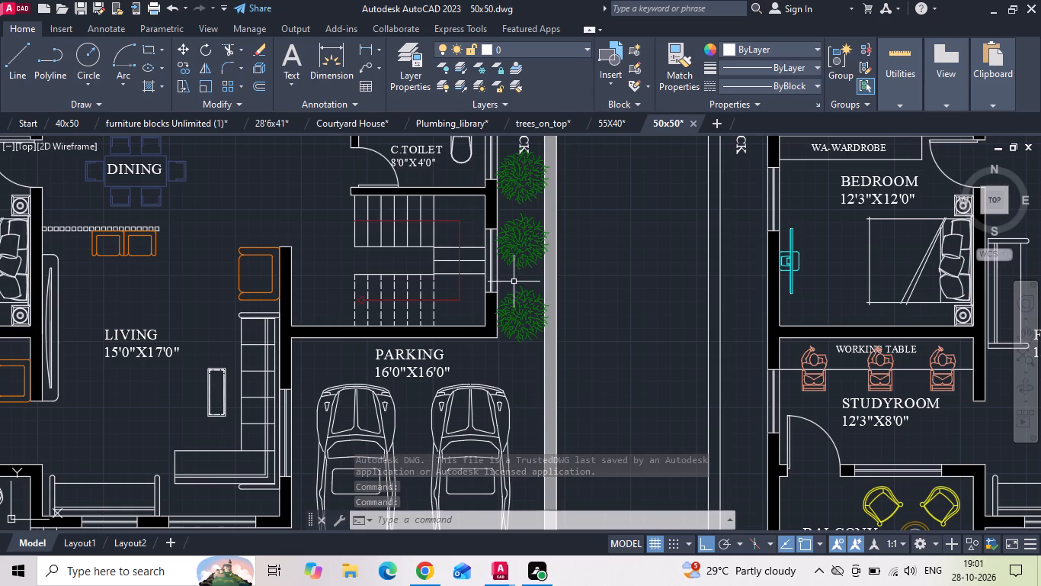
Open the SOUTH FACING drawing from the 26102026 folder and dismiss the missing-references dialog.
click(14, 8)
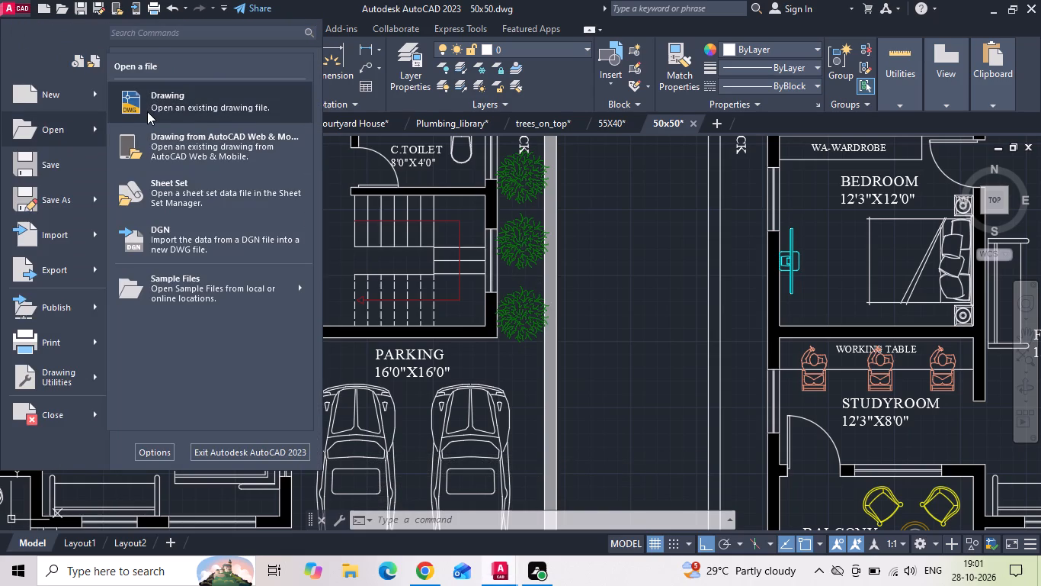
click(154, 115)
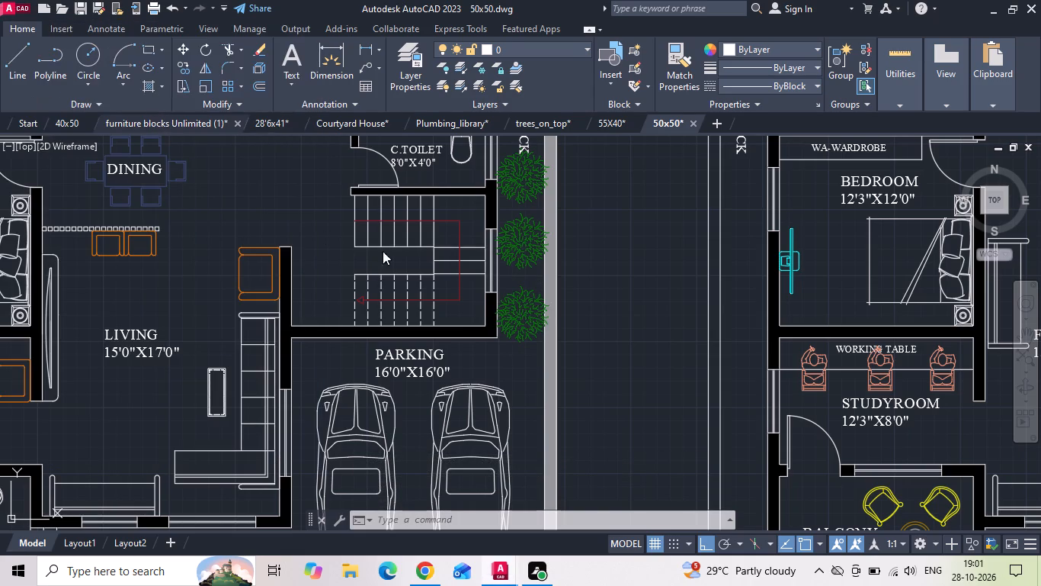
click(450, 201)
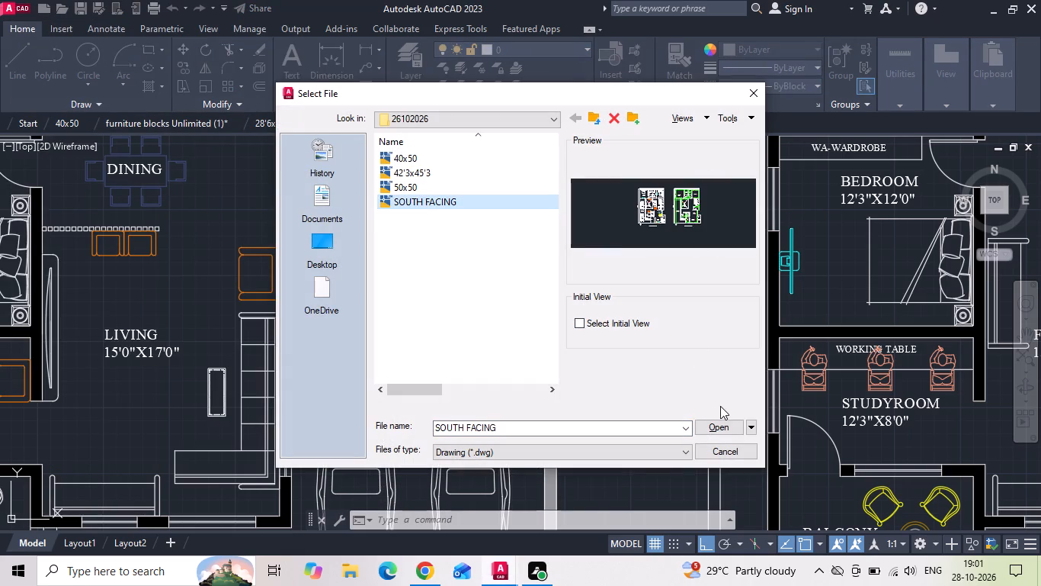
click(712, 427)
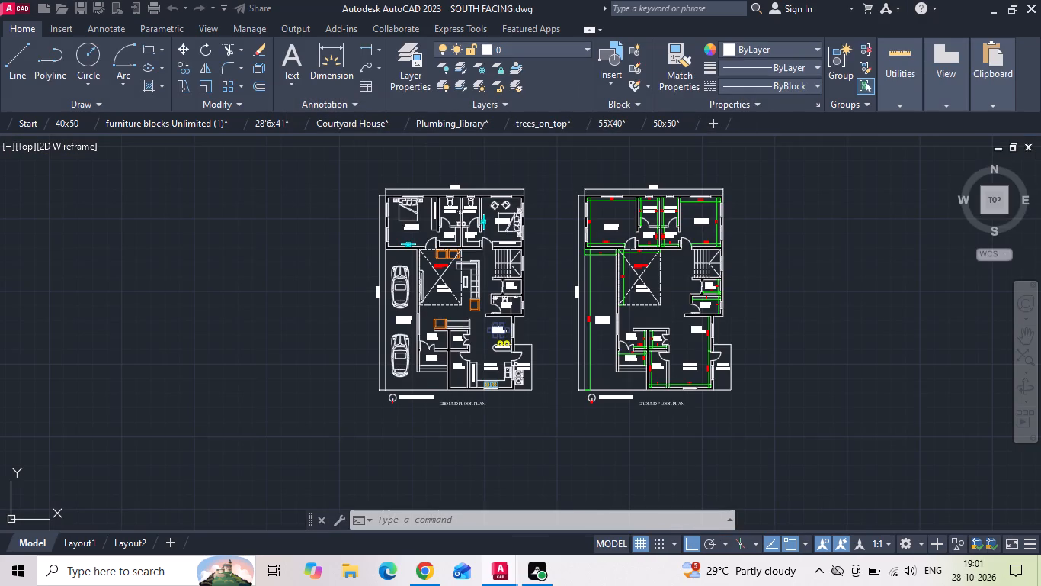
scroll(493, 288, down, 2)
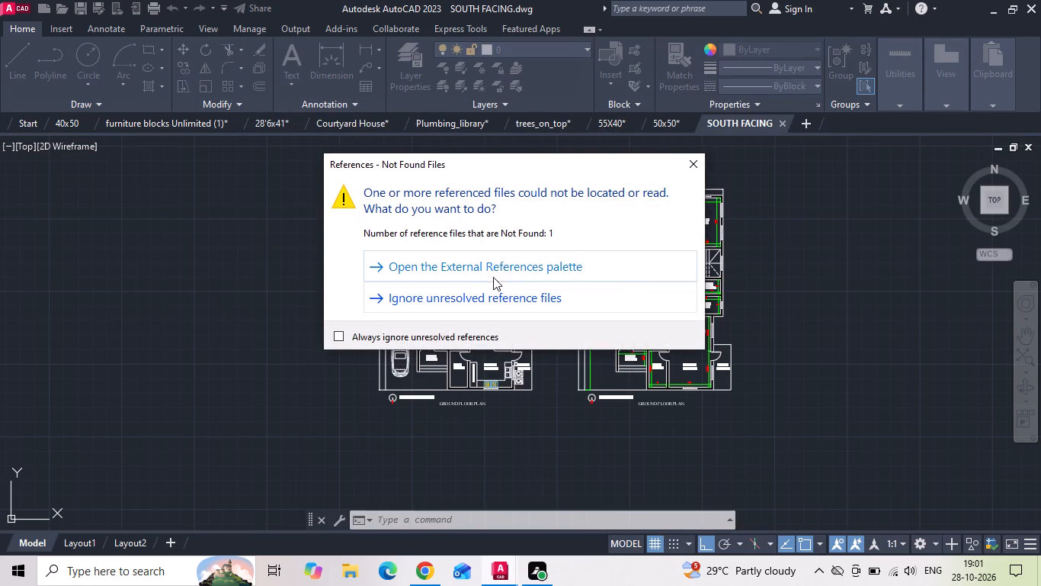
click(686, 163)
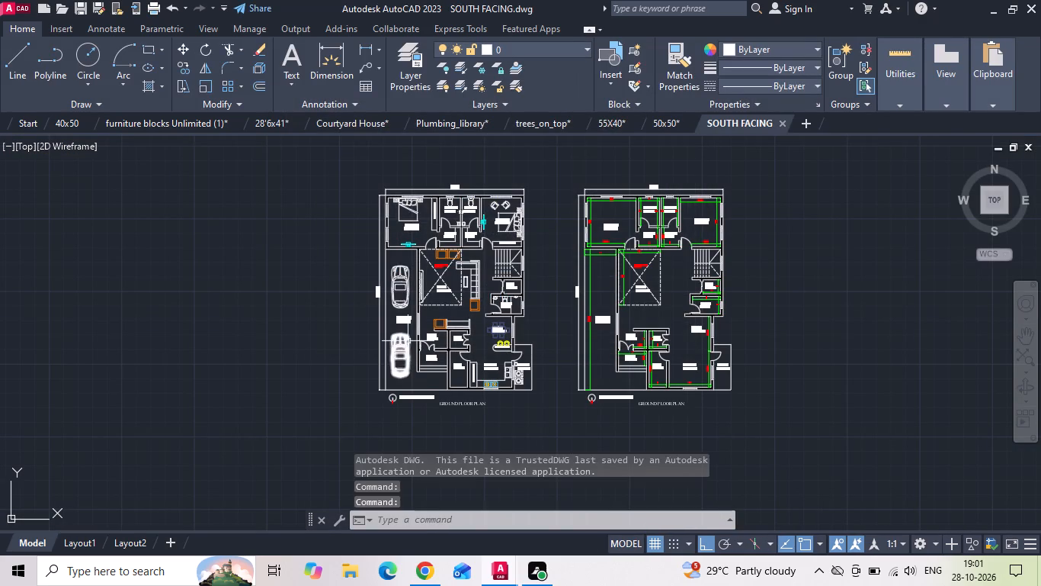
Copy the car nearest the ground floor plan's title in SOUTH FACING and paste it into the 40x50 plan's portico.
click(408, 342)
key(ctrl+c)
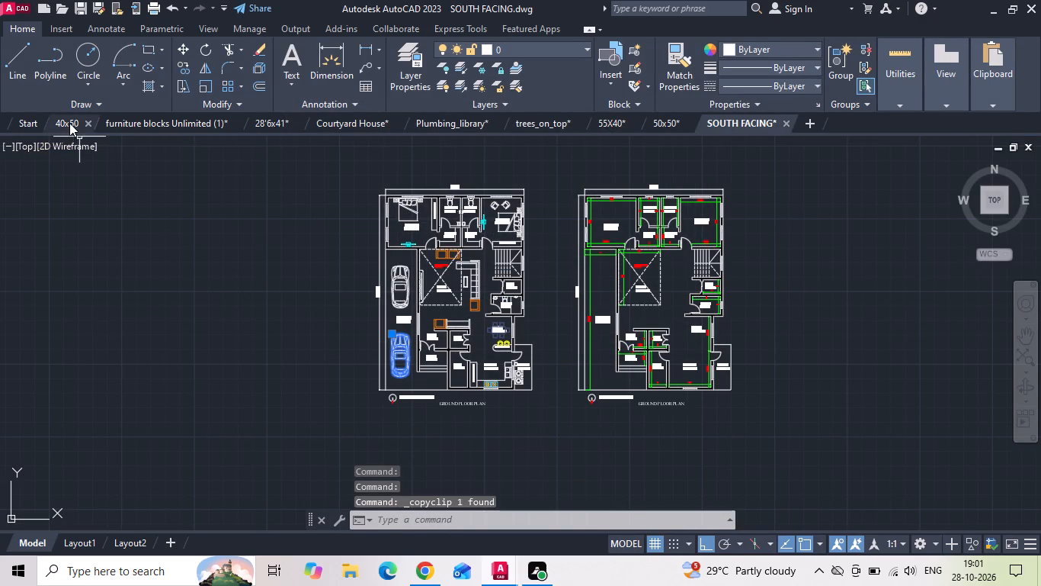
click(69, 123)
key(ctrl+v)
scroll(349, 349, down, 1)
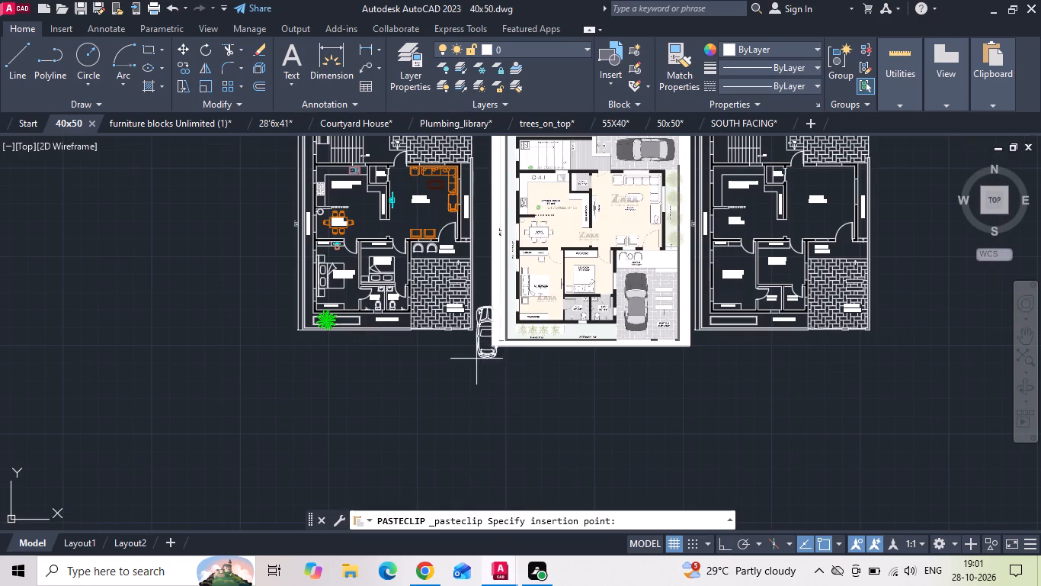
scroll(415, 319, up, 2)
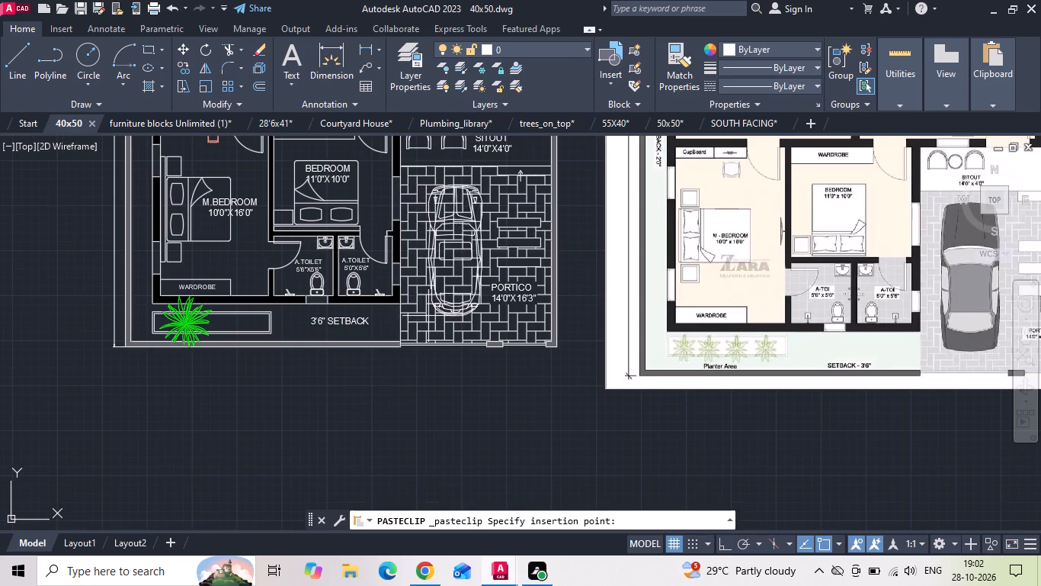
click(423, 316)
key(Escape)
Delete the paving hatches from the furnished 40x50 plan's portico and from the parking area at its opposite end.
click(477, 320)
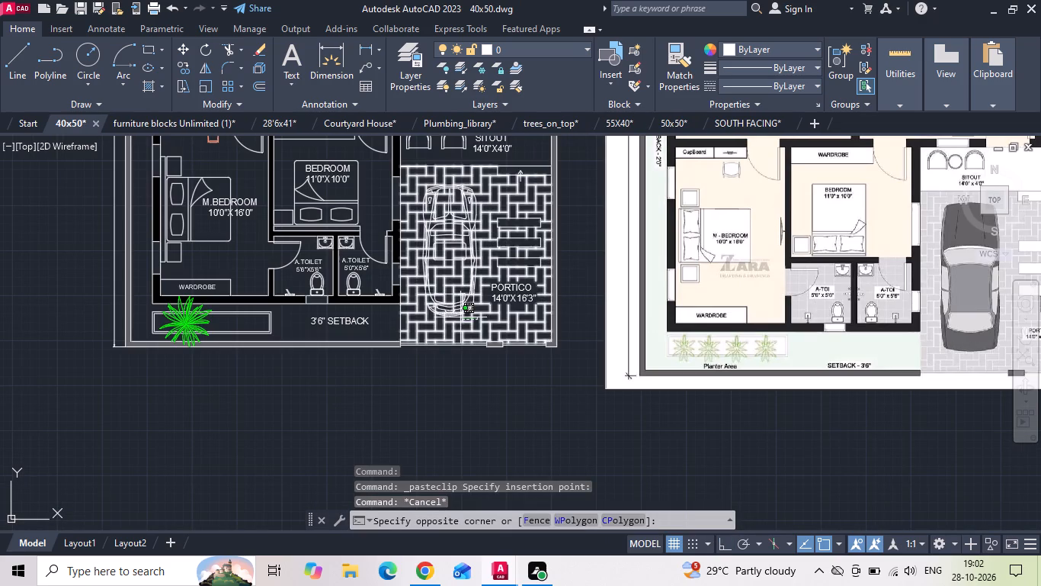
click(437, 320)
key(Delete)
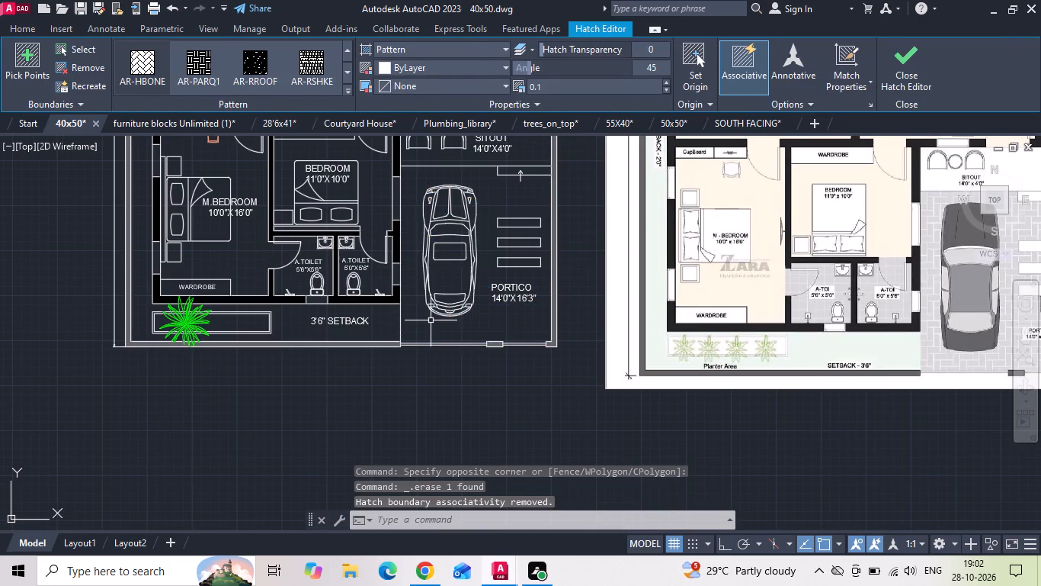
middle_drag(431, 321, 420, 426)
scroll(415, 446, down, 2)
click(444, 267)
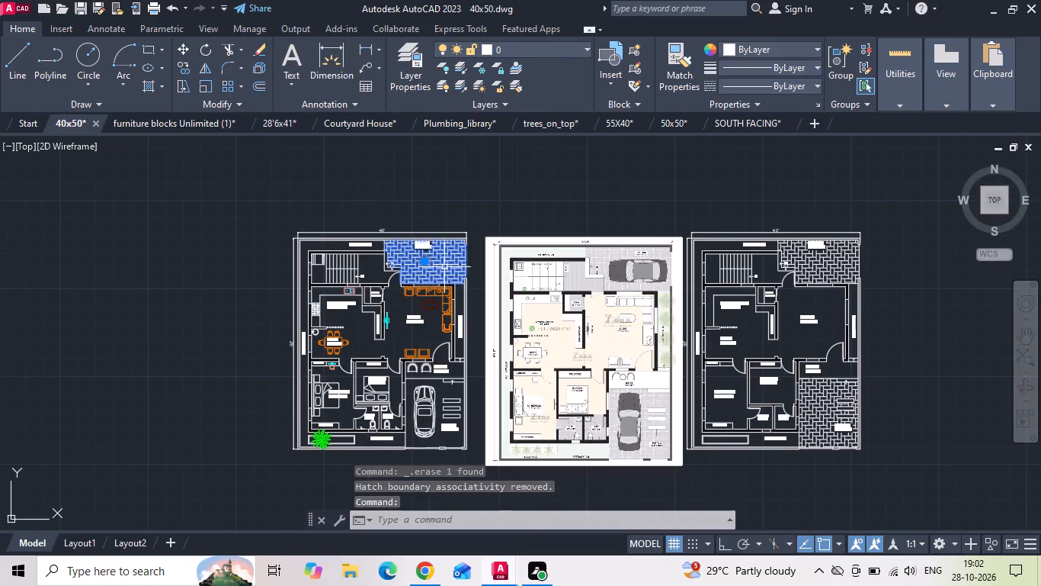
key(Delete)
Copy the car from the parking area beside the bedroom to the portico at the plan's opposite end.
click(425, 421)
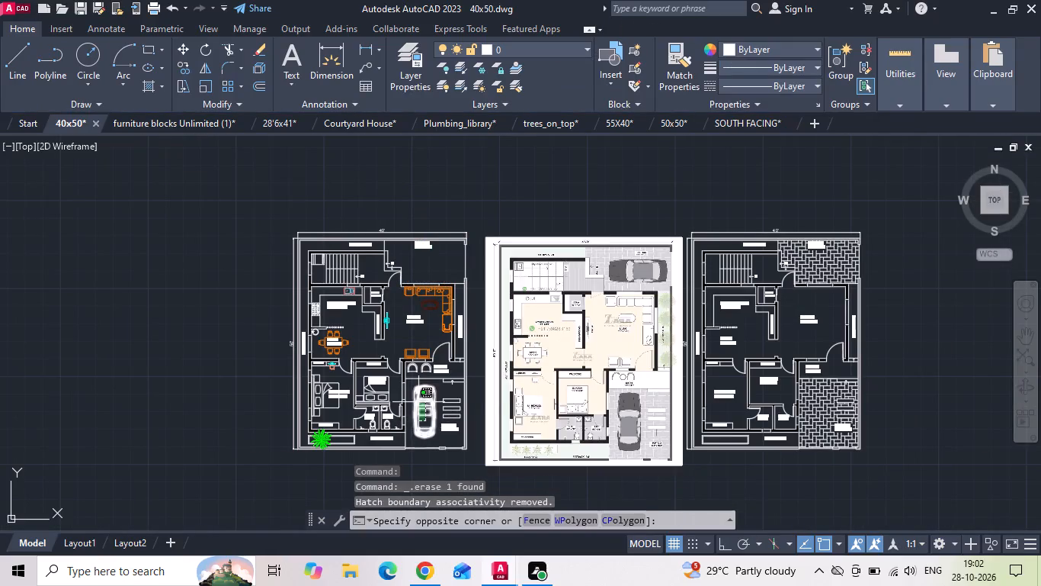
right_click(418, 401)
click(417, 398)
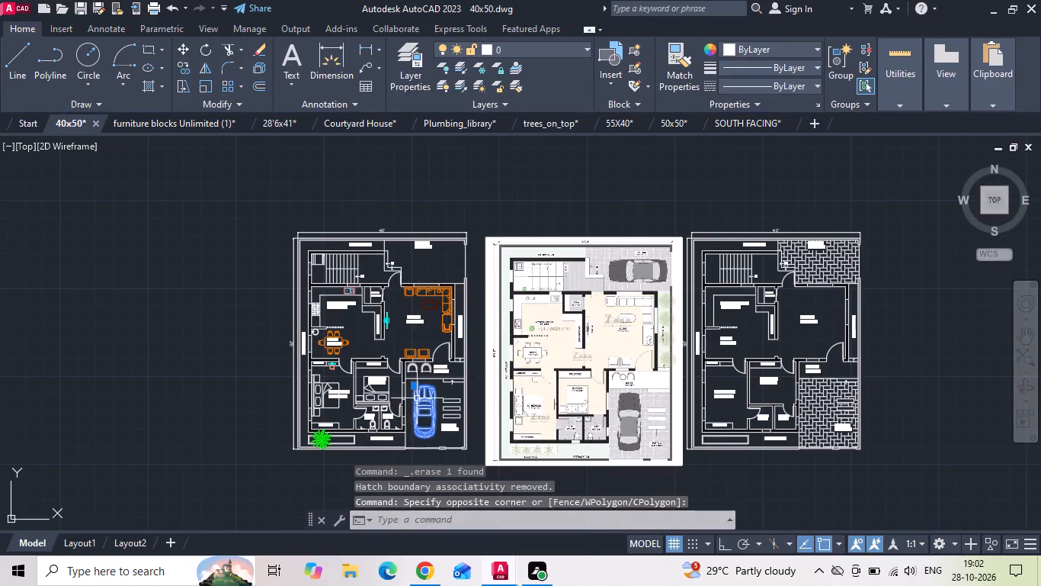
right_click(417, 398)
click(438, 288)
click(422, 403)
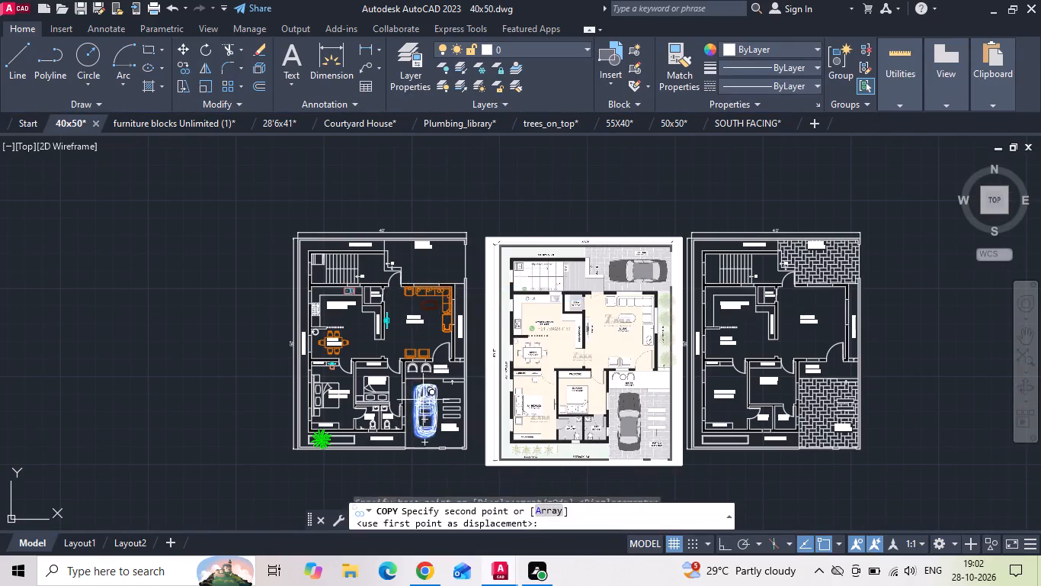
scroll(444, 218, up, 3)
click(434, 220)
key(Escape)
Rotate the copied car a quarter turn with ortho on so its front points towards the staircase.
drag(496, 200, 472, 200)
click(436, 202)
right_click(435, 202)
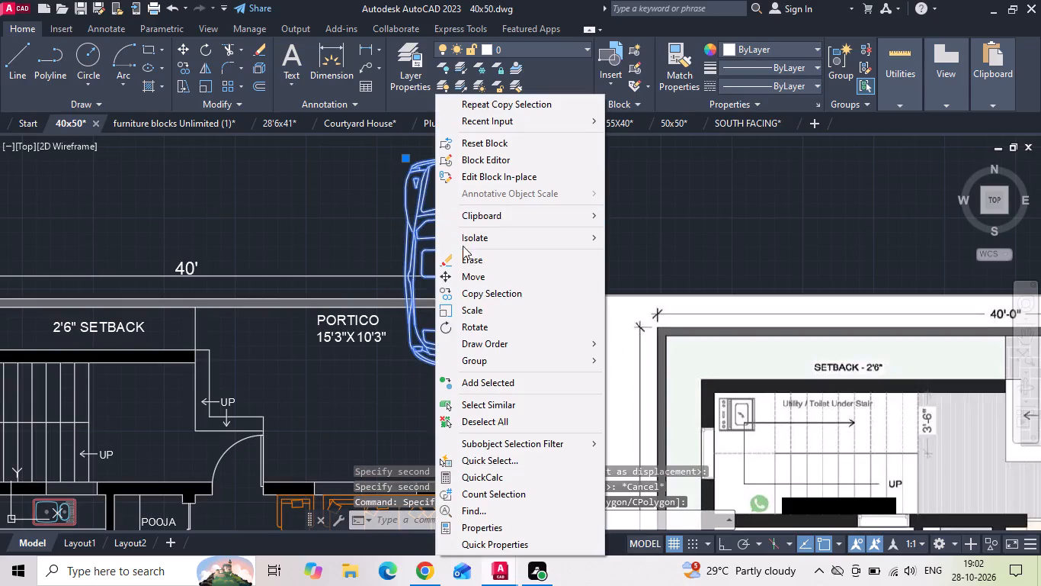
click(466, 319)
key(F8)
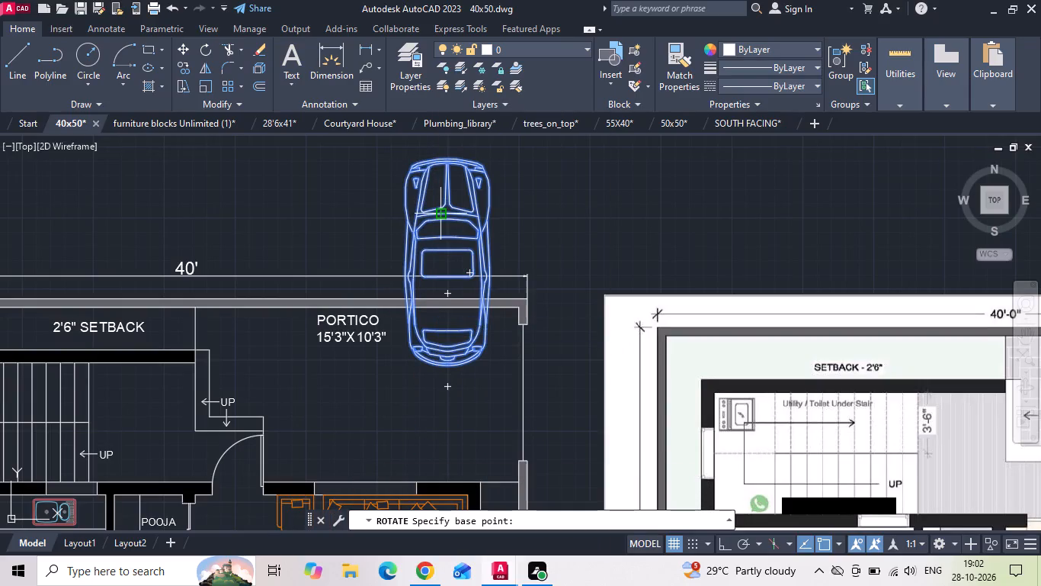
click(438, 211)
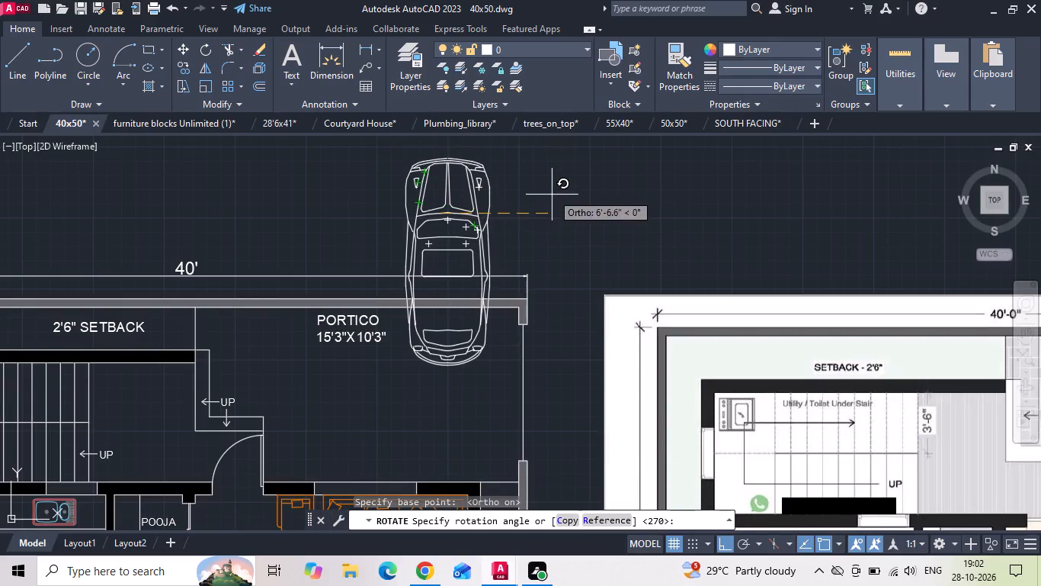
scroll(449, 177, up, 2)
middle_drag(449, 178, 425, 343)
click(426, 162)
scroll(428, 162, down, 2)
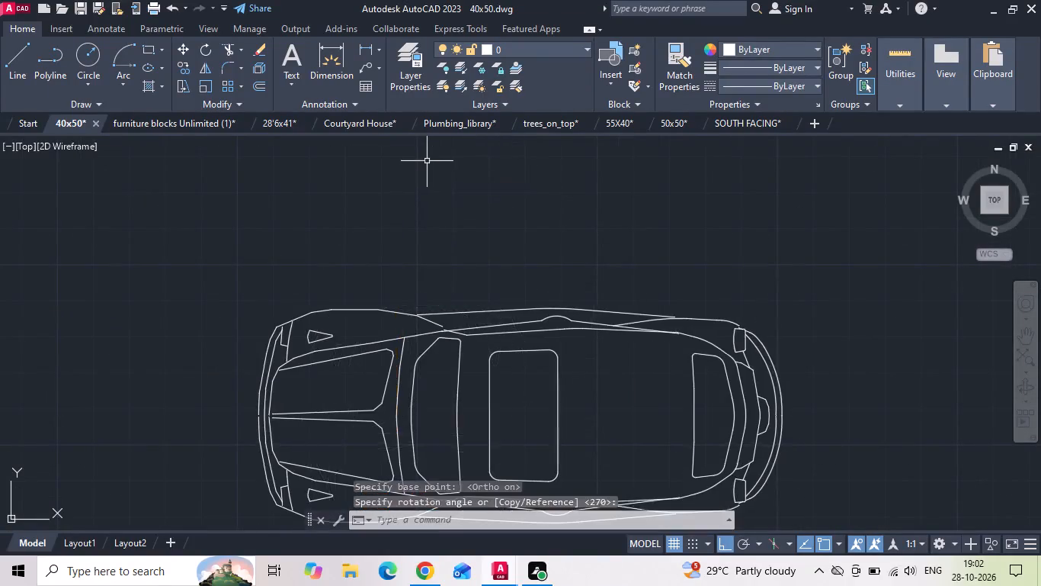
Move the rotated car inside the portico, just below the PORTICO 15'3"X10'3" label, as in the reference image.
scroll(428, 162, down, 1)
click(454, 206)
right_click(448, 214)
click(472, 277)
drag(446, 230, 439, 252)
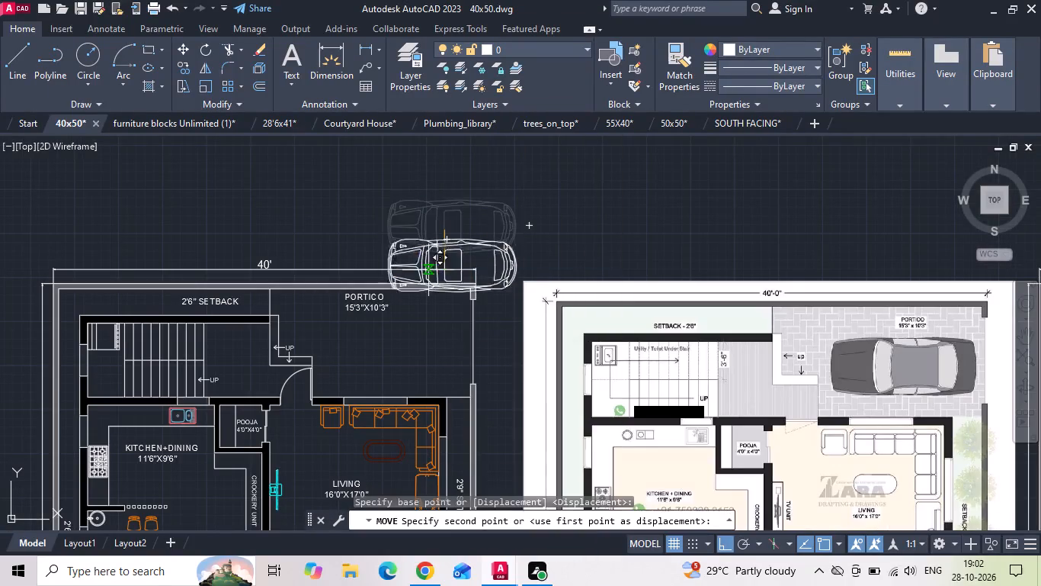
scroll(374, 363, up, 1)
click(373, 362)
click(434, 350)
right_click(383, 337)
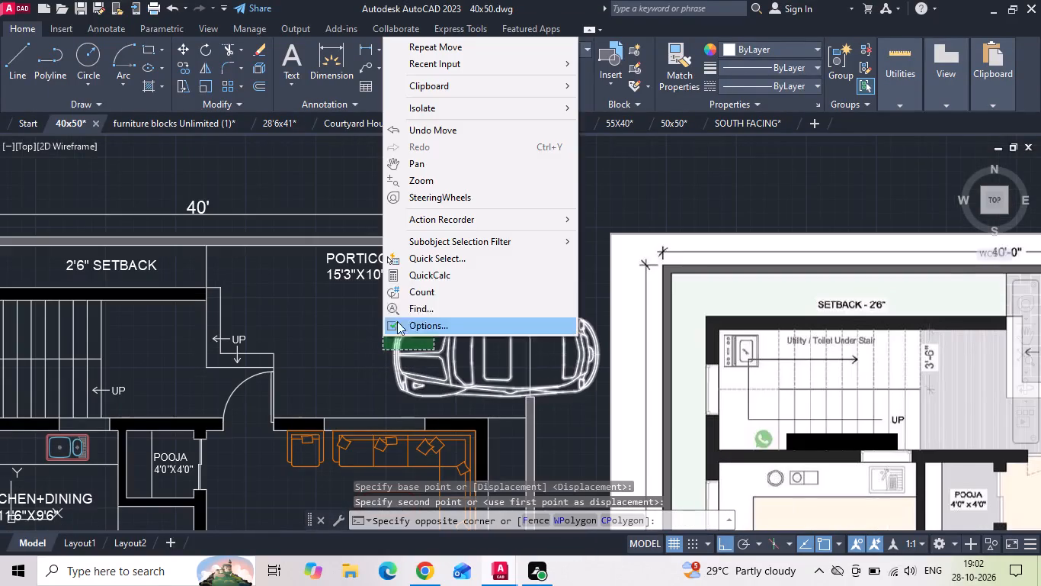
click(362, 368)
right_click(360, 360)
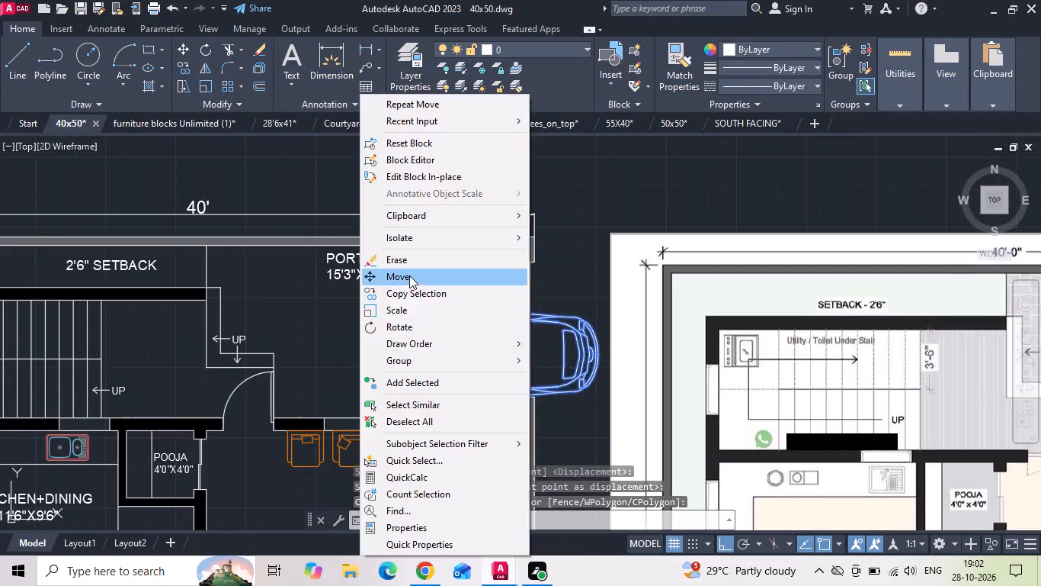
click(410, 274)
drag(462, 340, 448, 342)
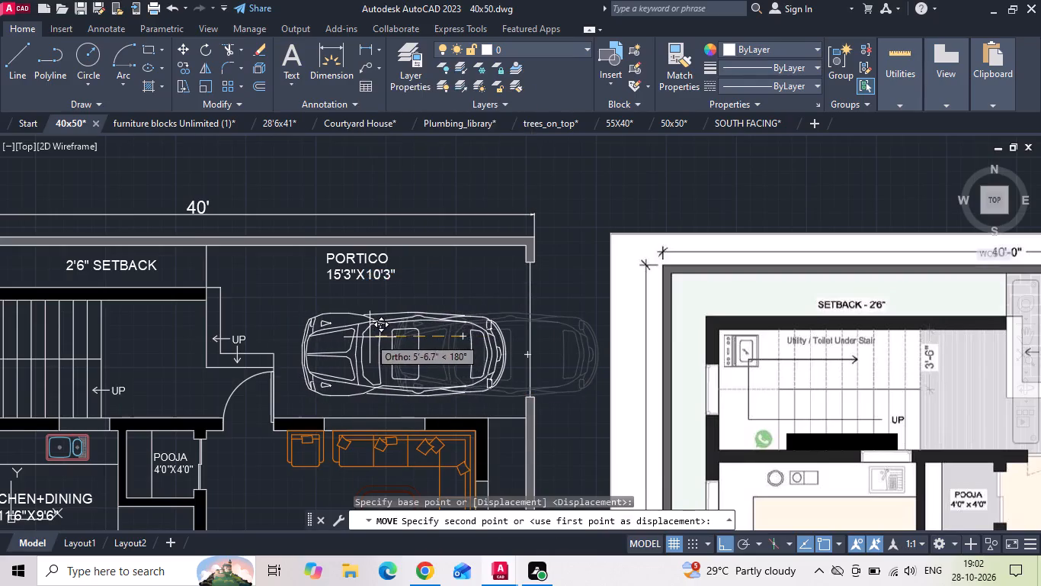
click(371, 337)
Open the 30x40 RENT drawing from the INTERNSHIP folder's 27102026 subfolder.
click(11, 4)
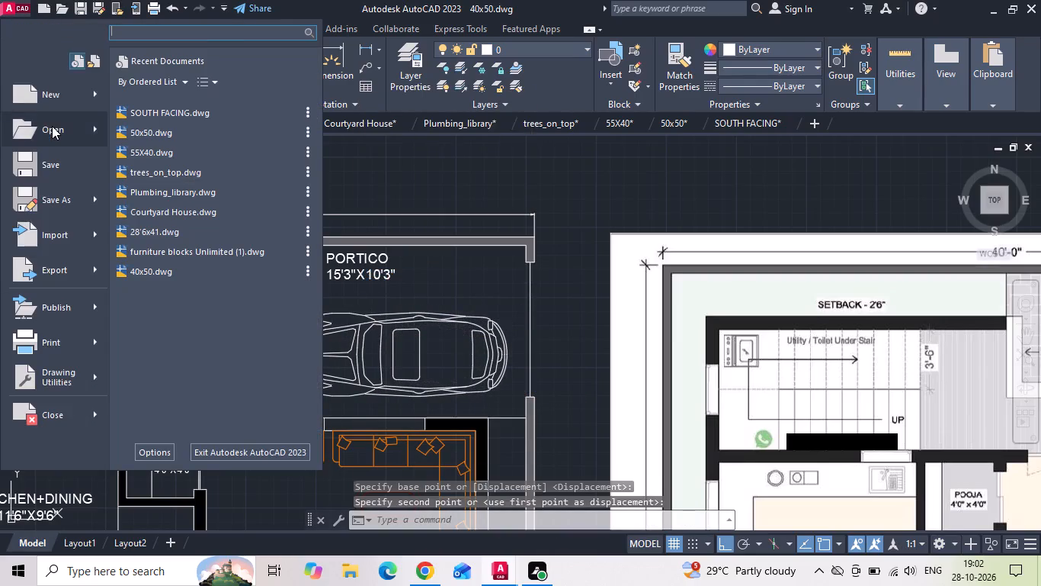
click(52, 126)
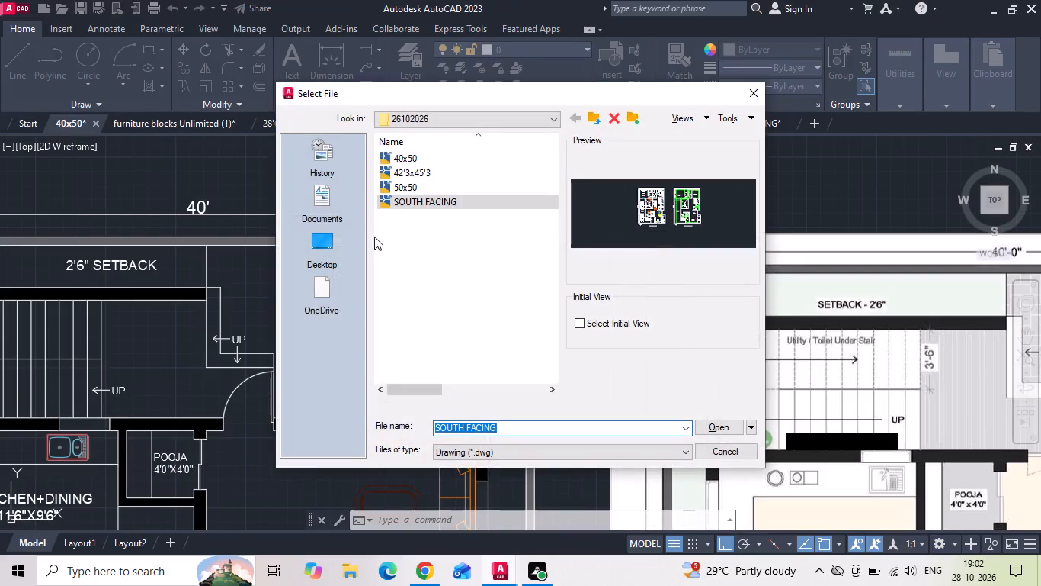
double_click(320, 239)
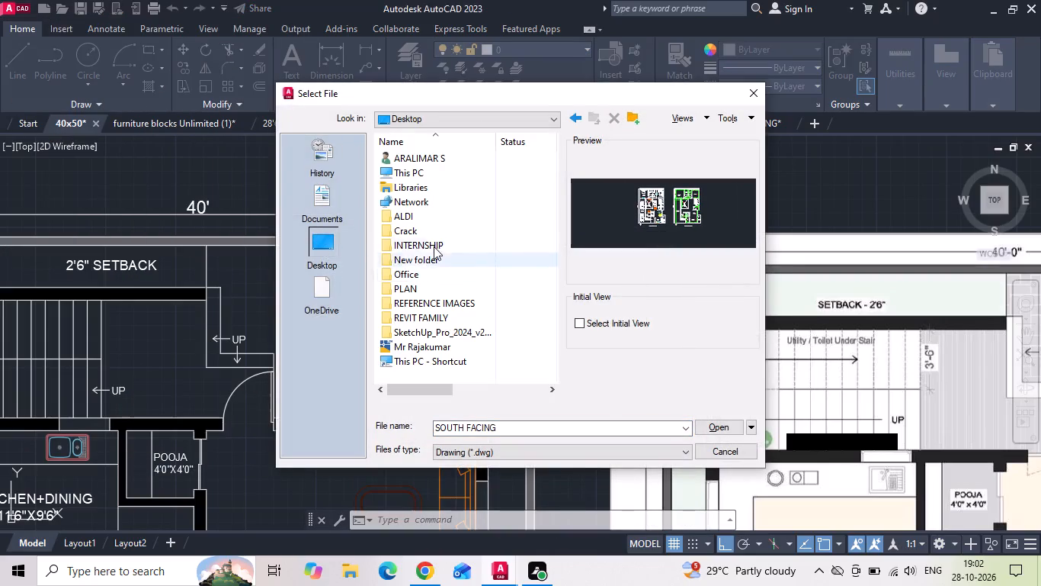
double_click(434, 244)
scroll(435, 278, down, 5)
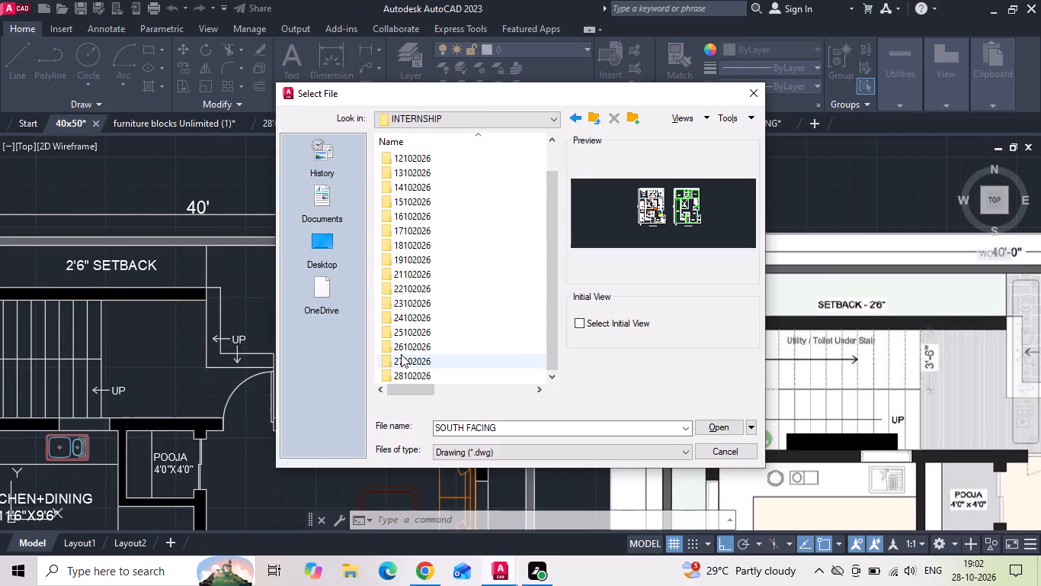
double_click(401, 355)
click(427, 162)
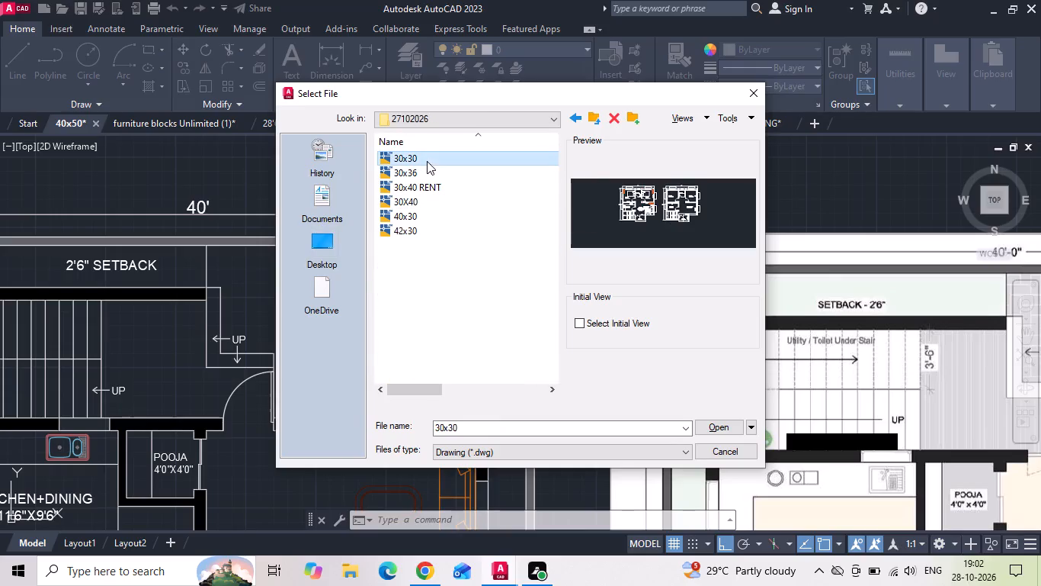
click(421, 173)
click(421, 190)
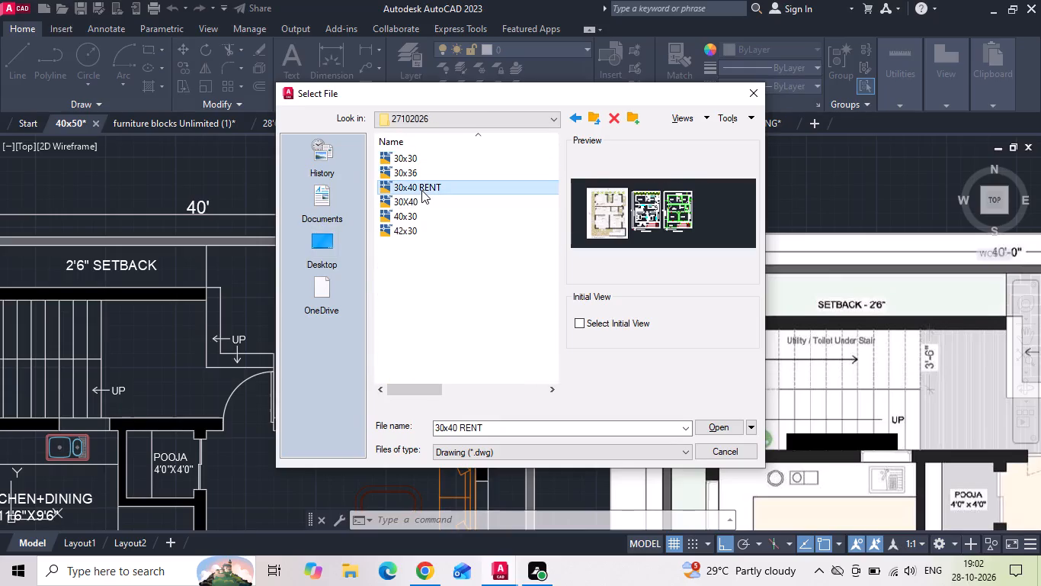
click(711, 430)
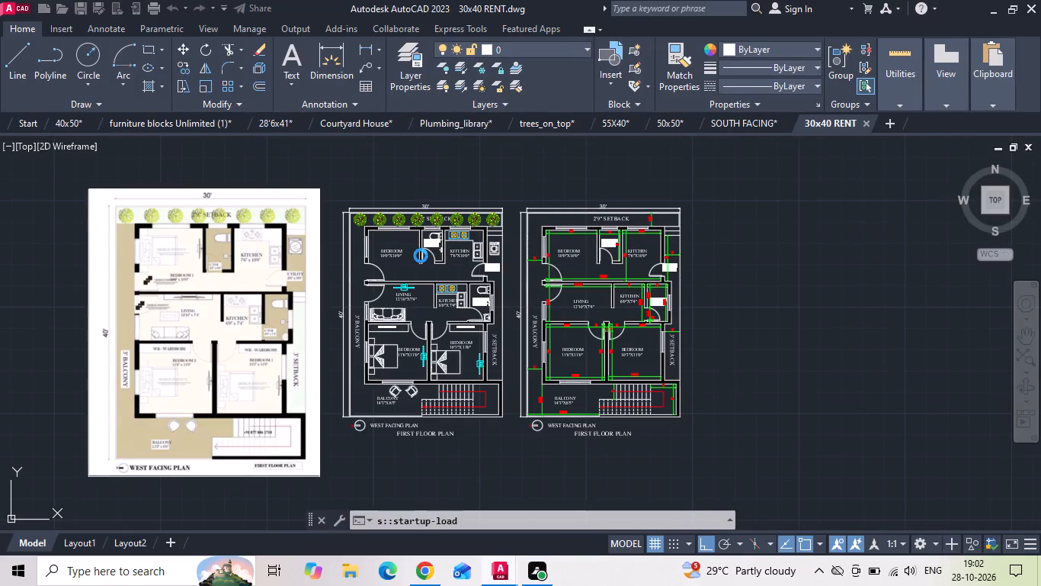
Copy a plant from the 30x40 RENT plan's setback row and paste it into the 40x50 plan's 2'9" setback beside the living room.
click(361, 217)
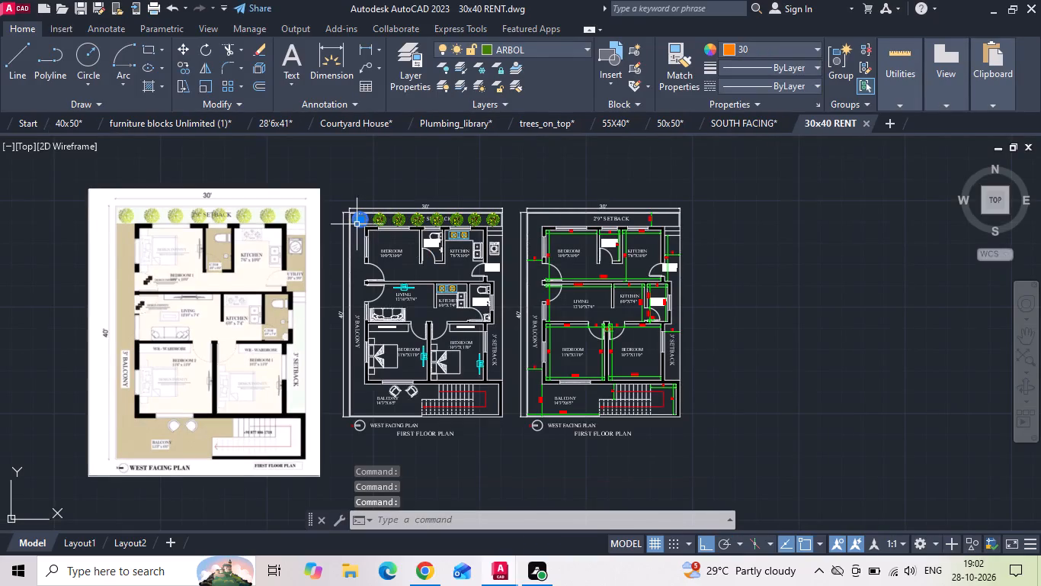
key(ctrl+c)
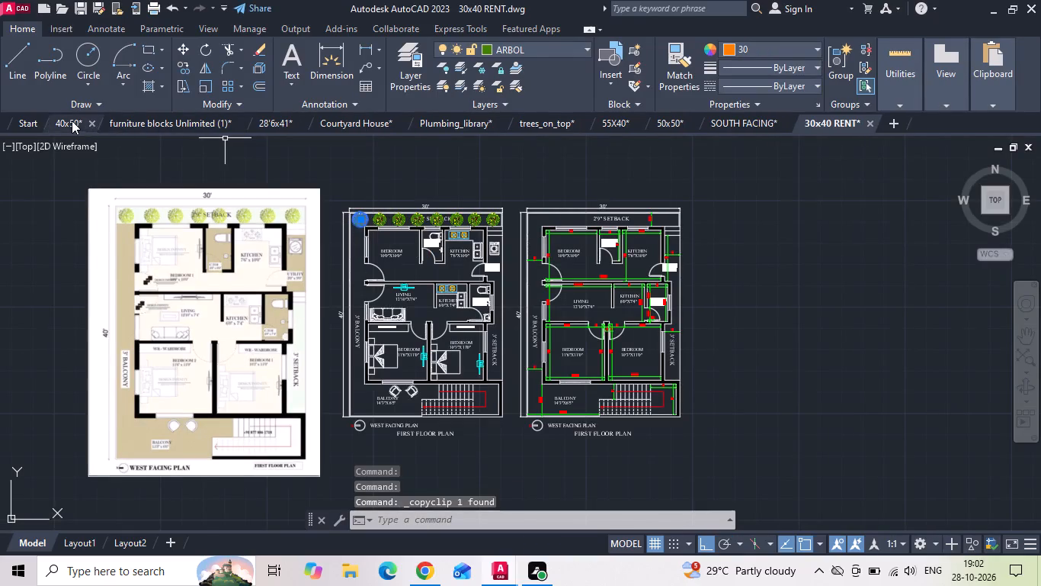
click(71, 121)
key(ctrl+v)
scroll(418, 264, down, 1)
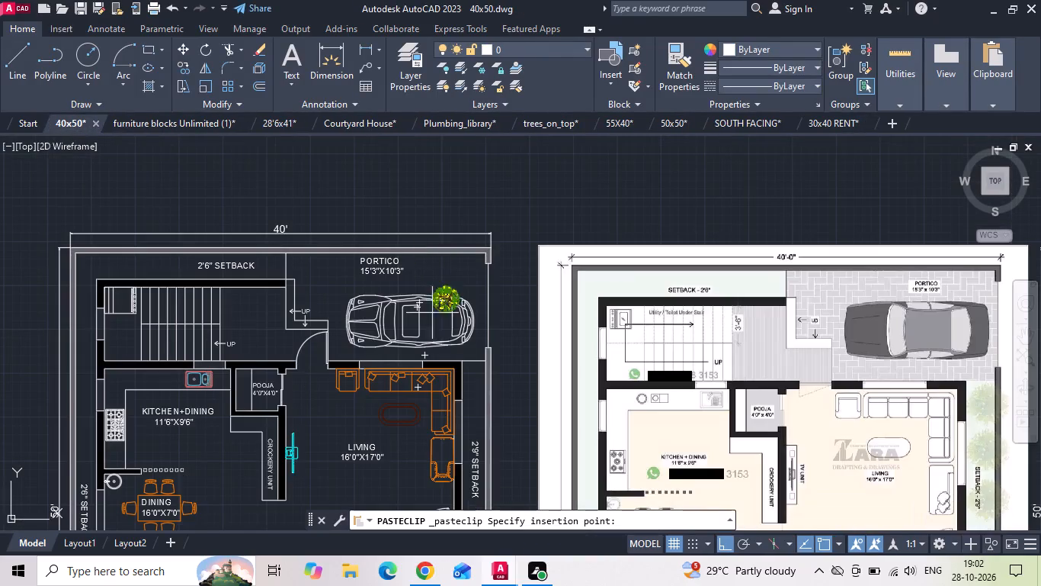
middle_drag(436, 346, 376, 233)
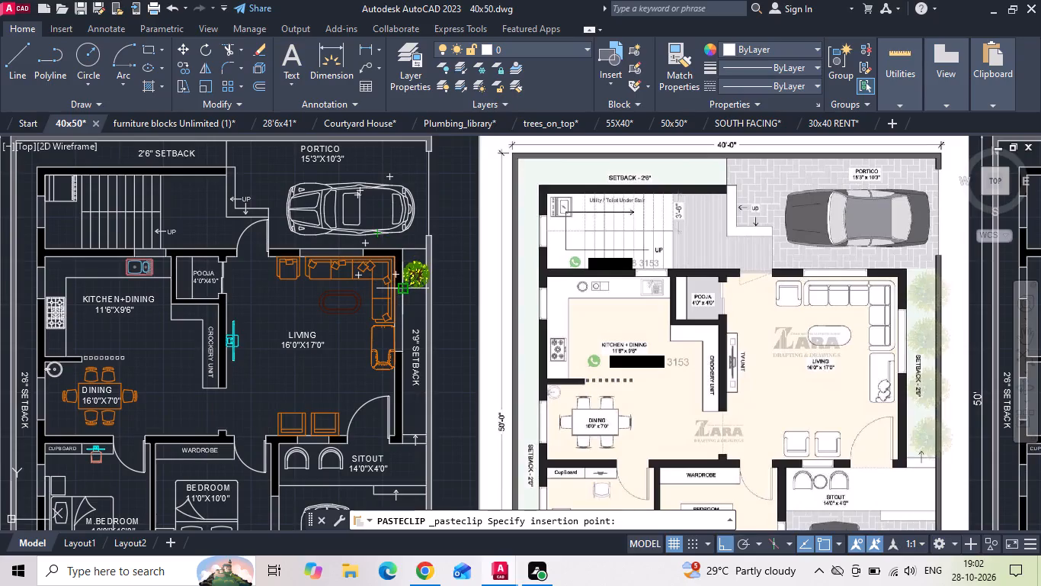
scroll(403, 285, up, 2)
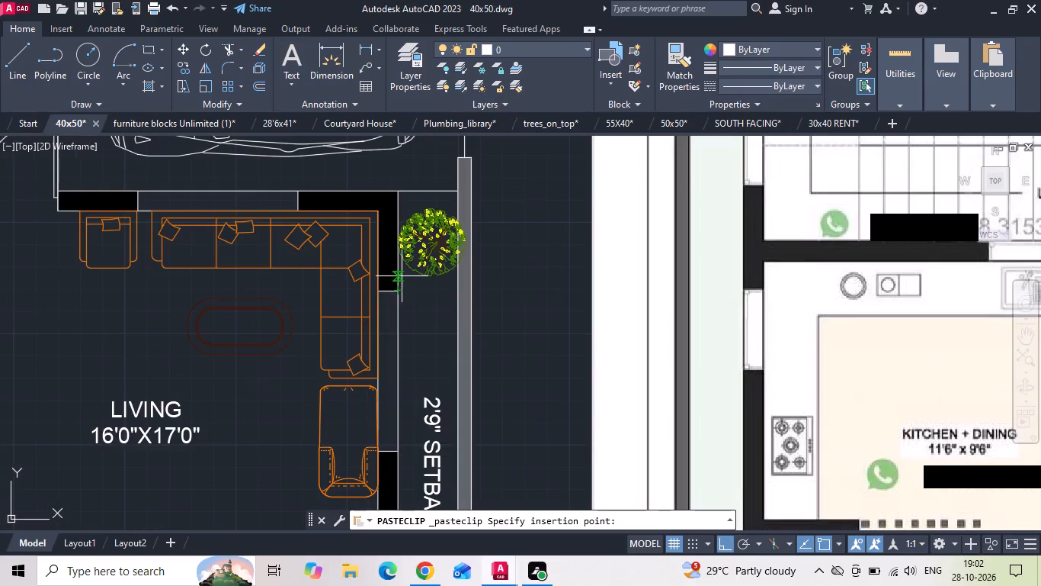
click(401, 275)
Scale the pasted plant by eye to roughly fit the width of the 2'9" setback.
click(423, 247)
right_click(423, 246)
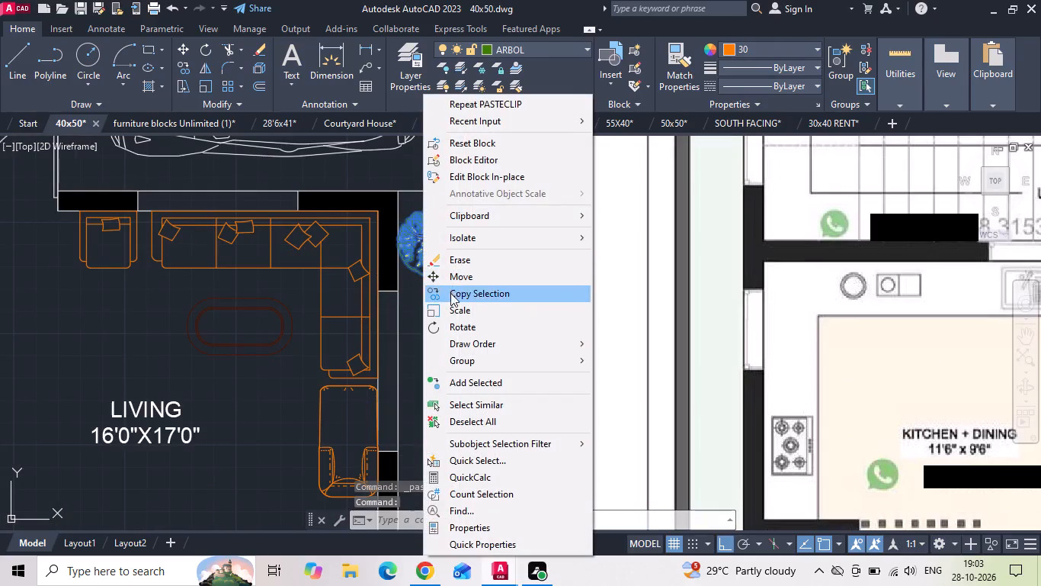
click(450, 310)
click(434, 238)
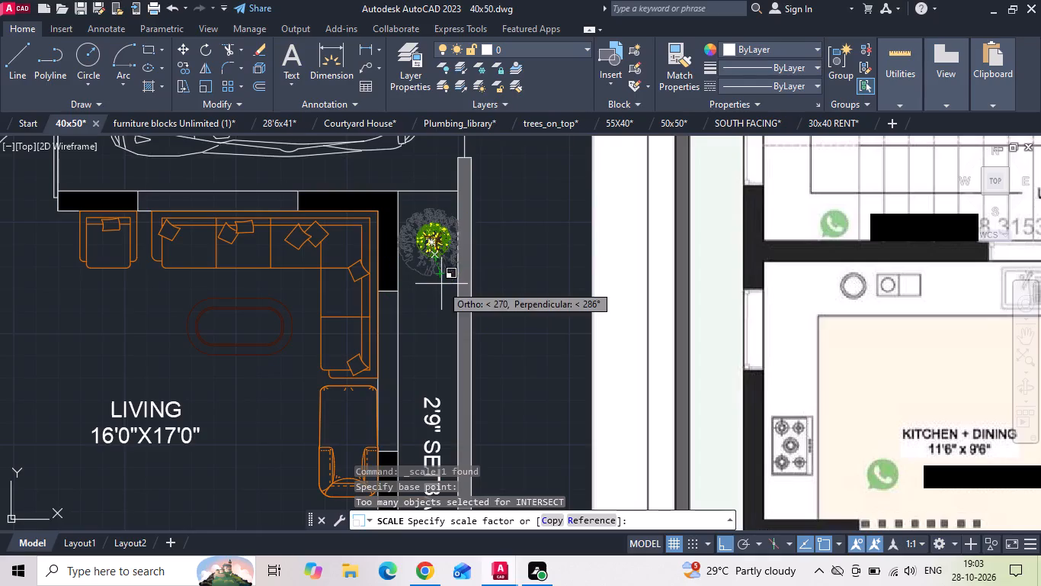
scroll(437, 221, up, 2)
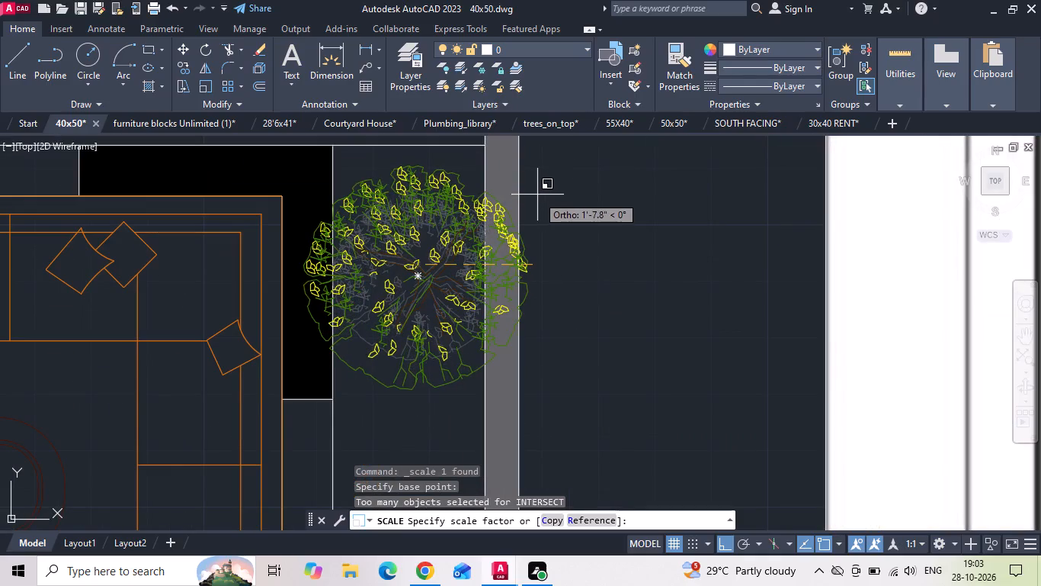
click(522, 188)
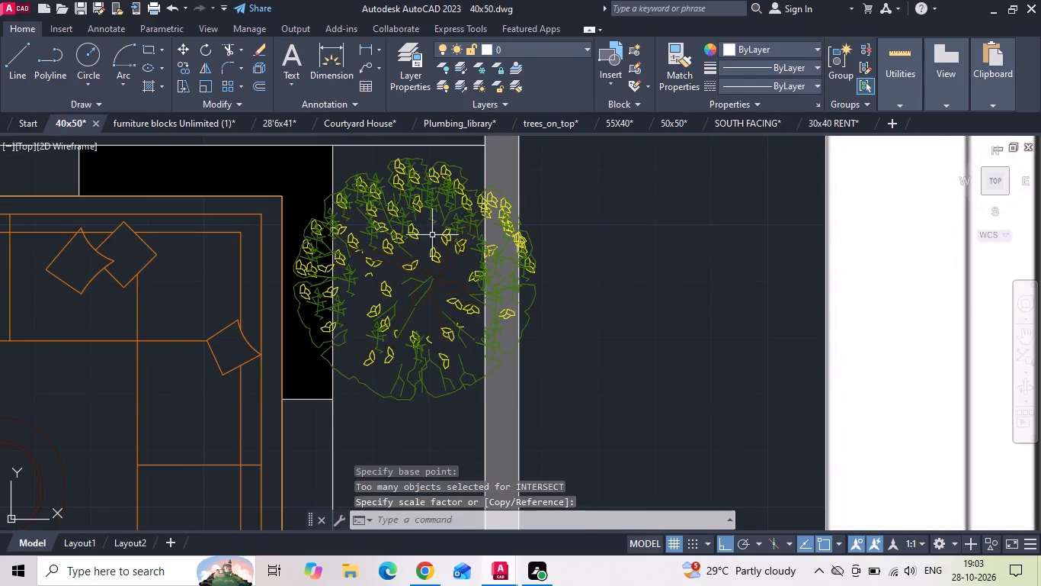
click(432, 235)
click(402, 243)
right_click(401, 243)
click(424, 307)
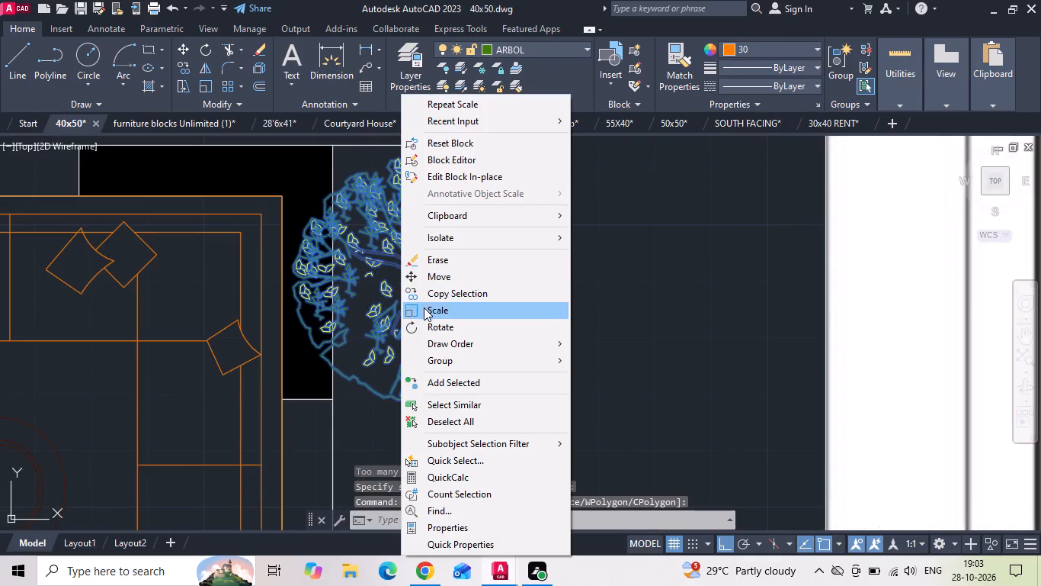
click(419, 282)
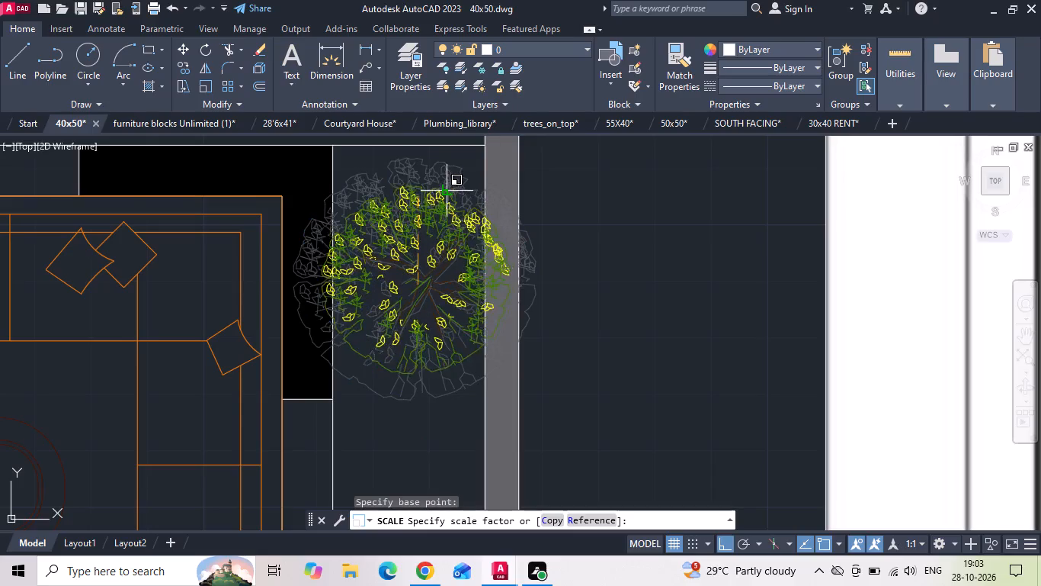
click(447, 189)
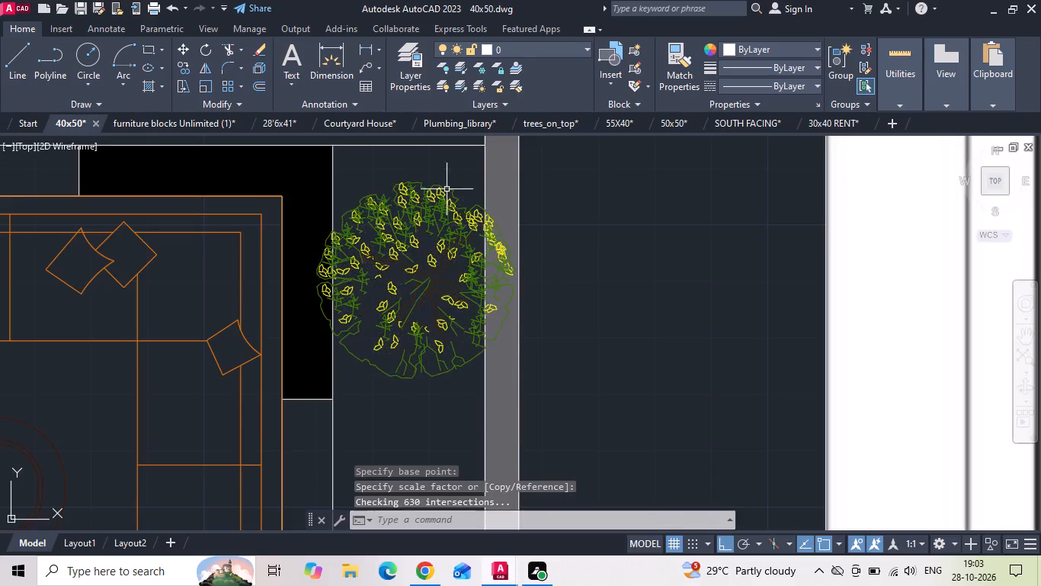
Copy the plant three times at roughly even spacing along the 2'9" setback towards the sitout.
click(434, 214)
right_click(433, 214)
click(456, 288)
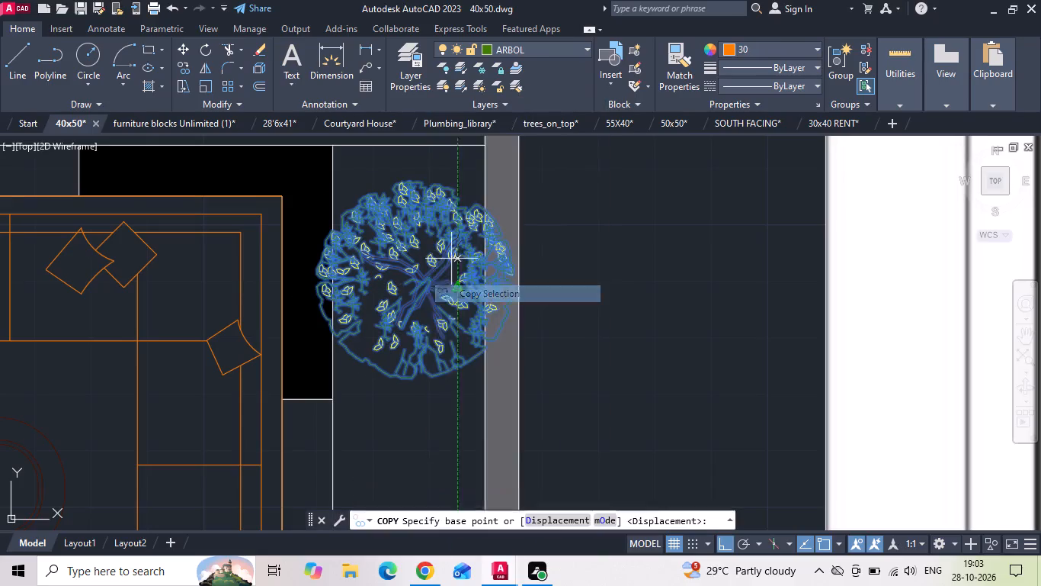
scroll(445, 213, down, 3)
drag(484, 230, 482, 256)
click(479, 312)
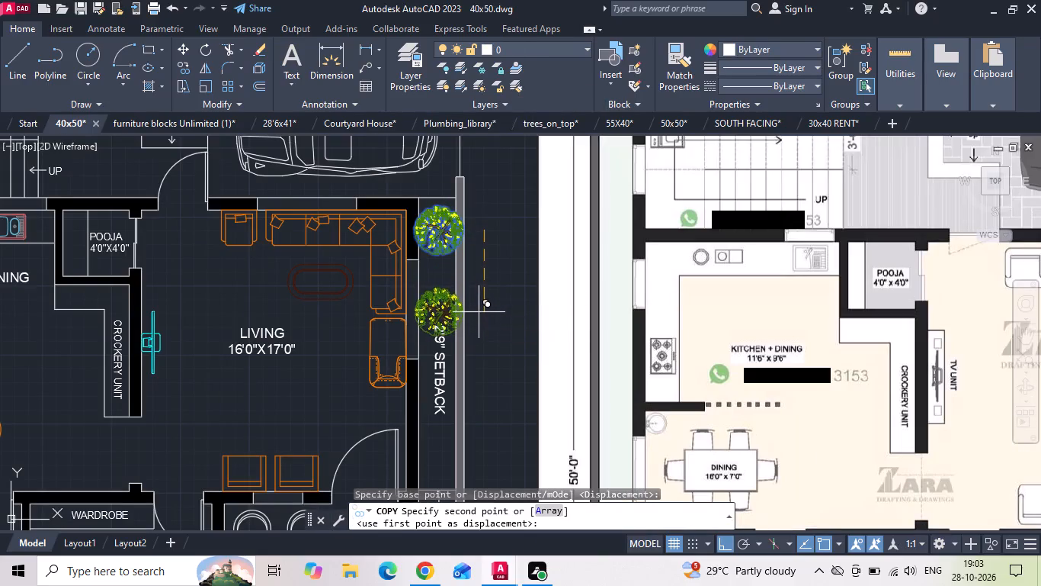
middle_drag(479, 307, 473, 159)
click(468, 242)
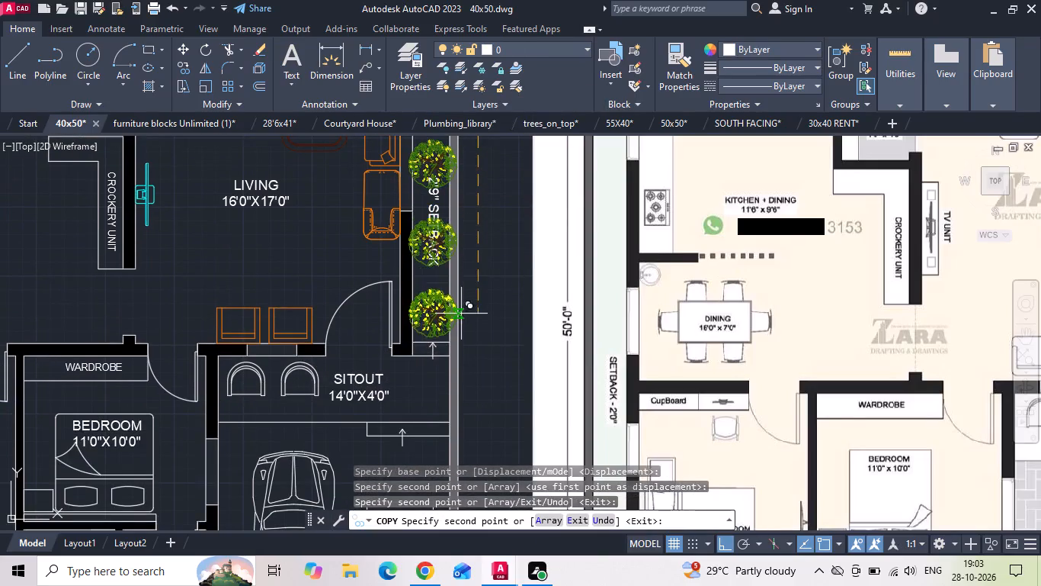
click(465, 312)
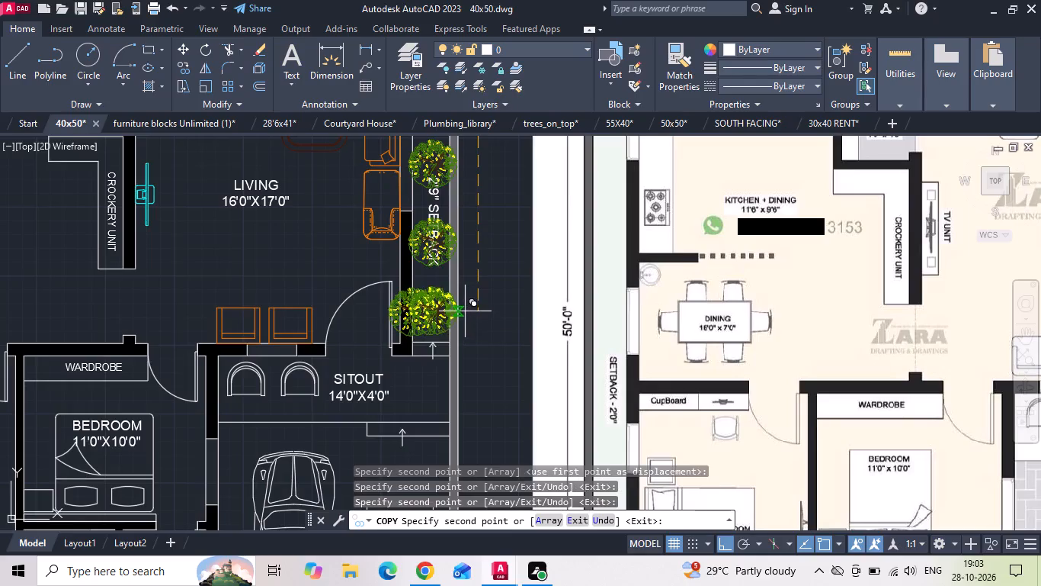
key(Escape)
Delete the plant copy nearest the sitout from the 2'9" setback.
click(433, 303)
right_click(433, 302)
click(463, 268)
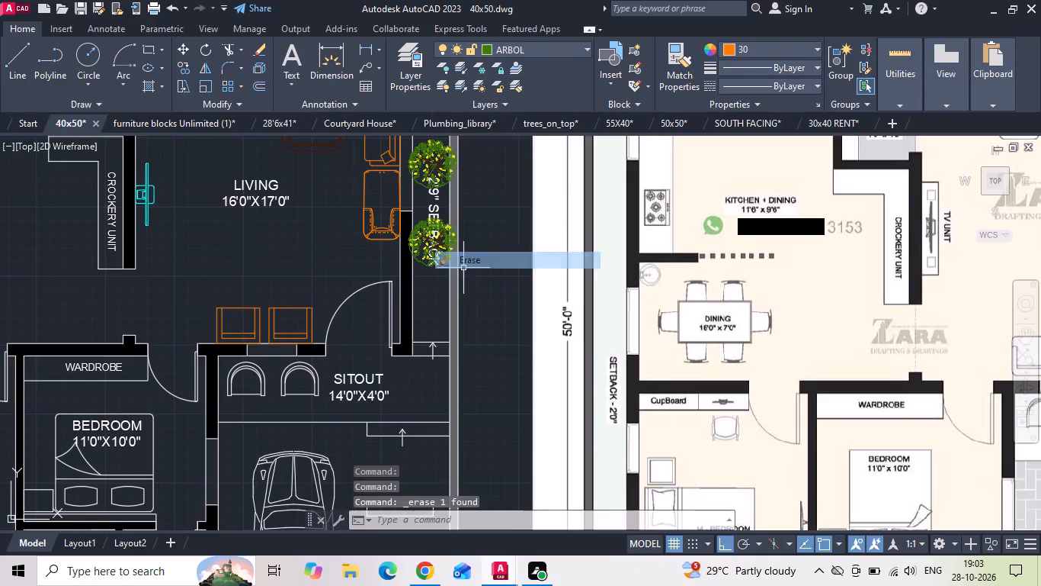
Undo the last plant deletion and move that plant off the living room wall into the 2'9" setback, in line with the others.
key(ctrl+z)
scroll(434, 305, up, 1)
click(416, 308)
right_click(415, 307)
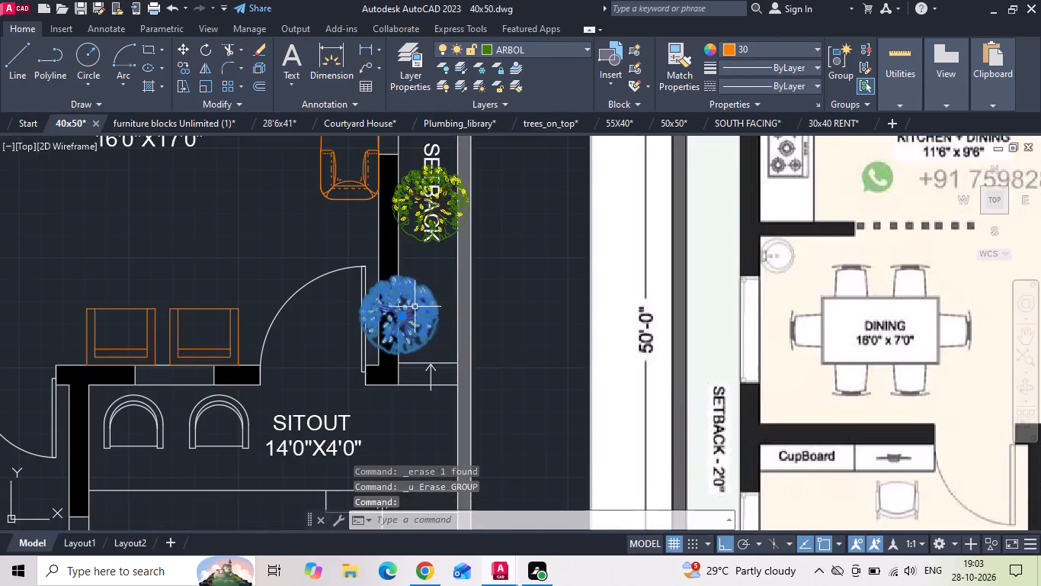
click(450, 279)
click(532, 285)
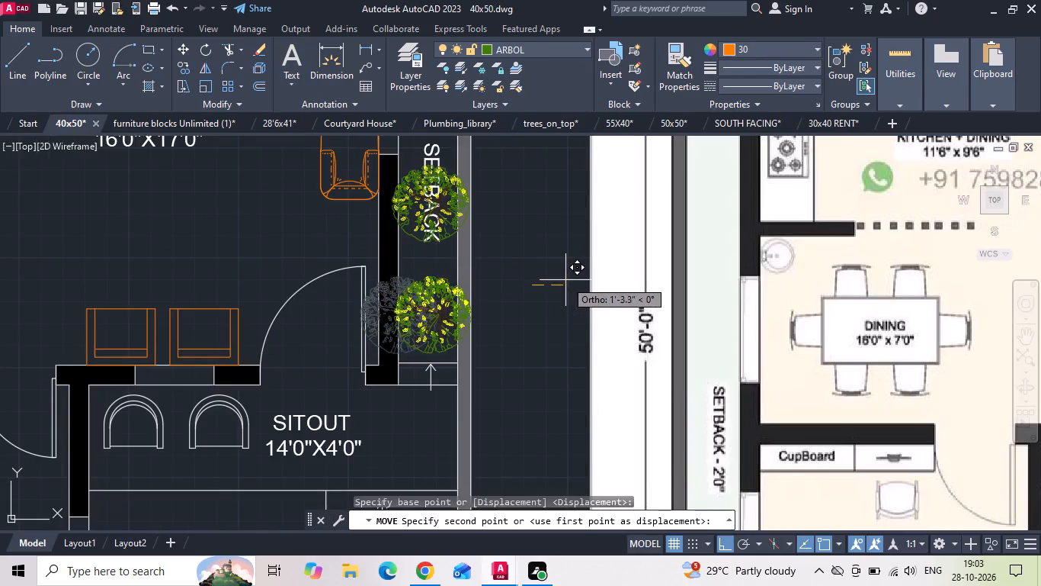
click(559, 277)
Move the second plant from the upper portico slightly closer to that portico along the 2'9" setback.
middle_drag(422, 260, 418, 292)
scroll(410, 349, down, 1)
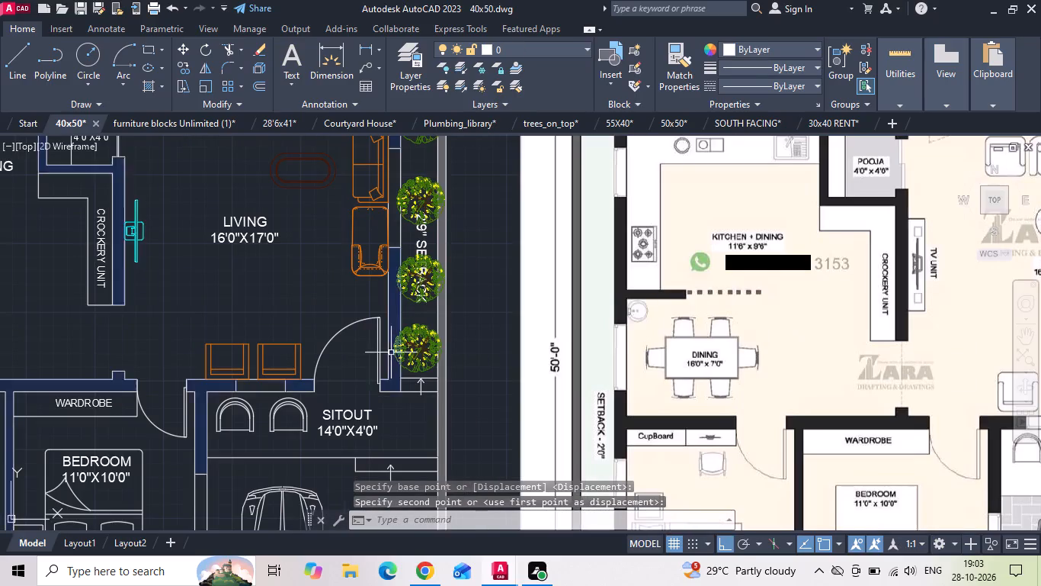
middle_drag(397, 314, 399, 419)
click(437, 291)
right_click(437, 291)
click(450, 281)
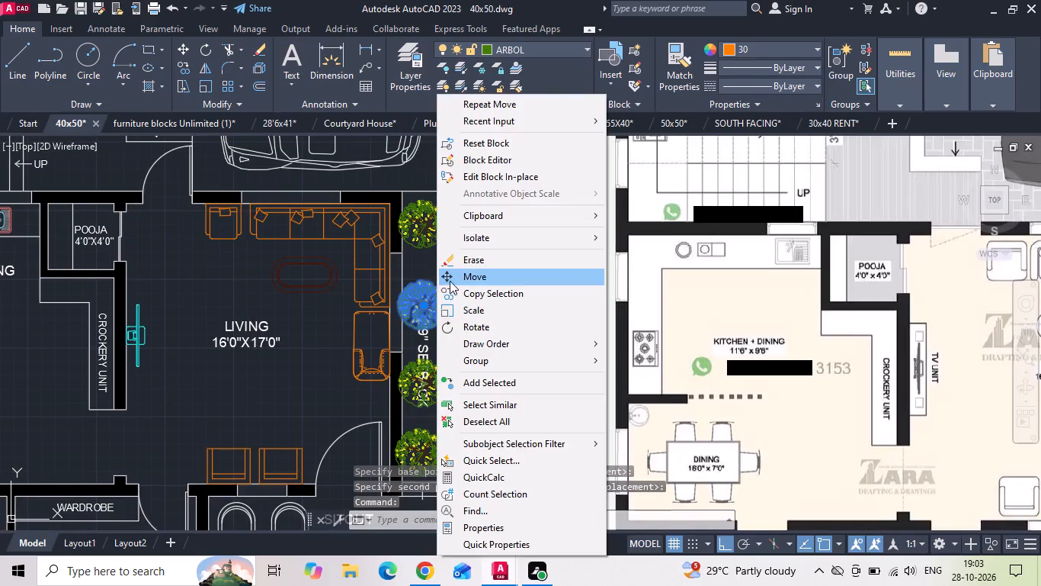
click(466, 291)
click(466, 272)
Move the 2'9" SETBACK label slightly along the setback towards the upper portico.
click(420, 343)
right_click(420, 342)
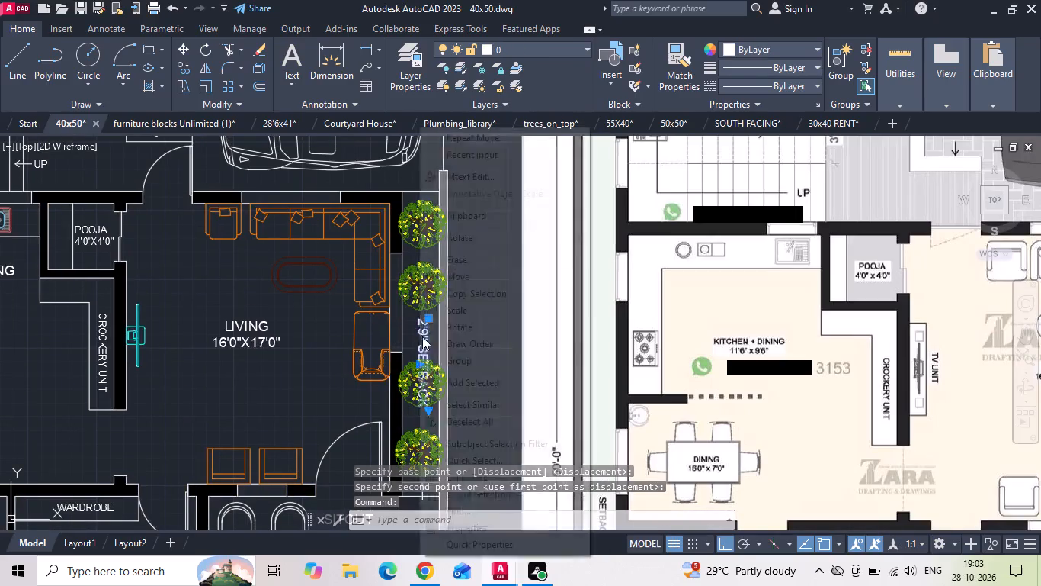
click(460, 281)
click(495, 316)
click(495, 309)
Scale down the plant in the 3'6" setback's planter by eye to roughly match the planter's inner width.
scroll(476, 300, down, 1)
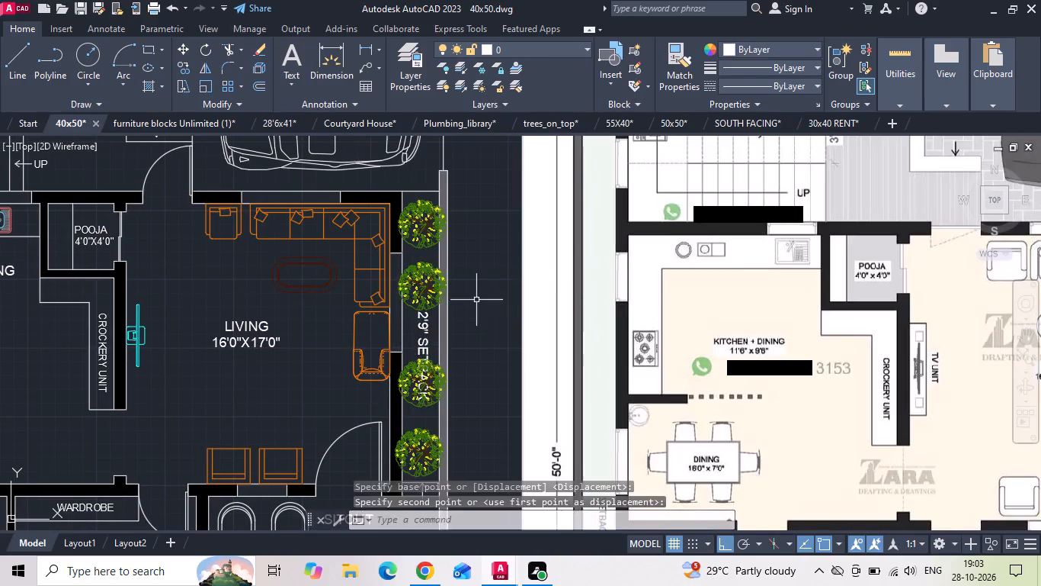
scroll(473, 304, down, 1)
middle_drag(322, 397, 377, 215)
scroll(290, 328, up, 2)
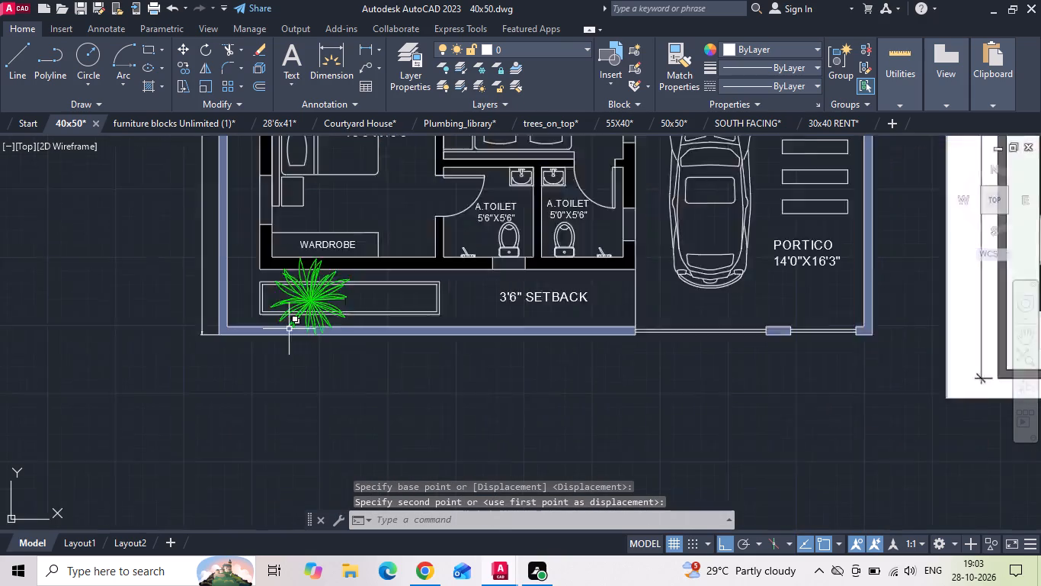
scroll(288, 328, up, 1)
click(309, 265)
right_click(309, 264)
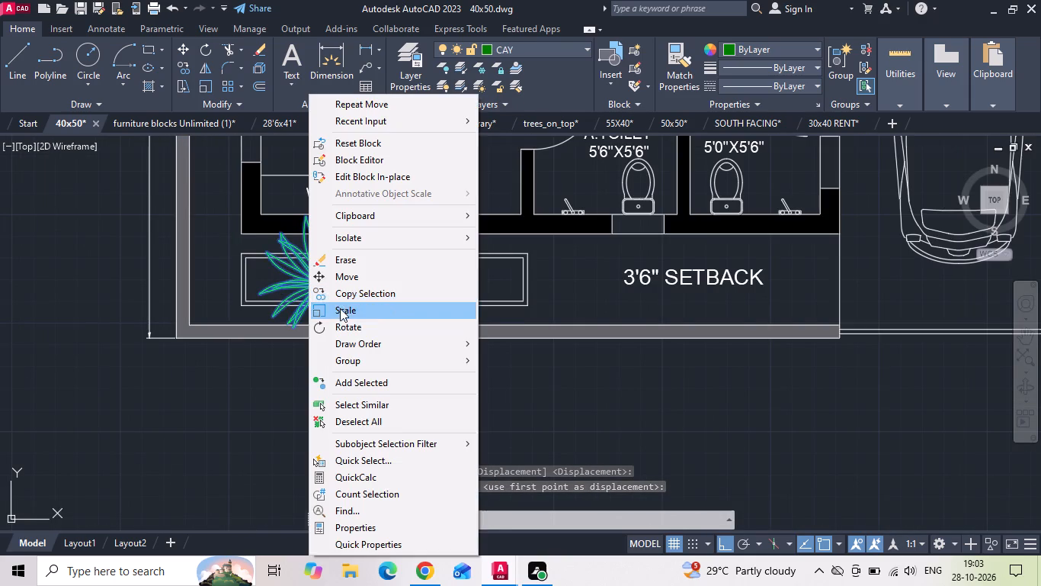
click(340, 308)
click(325, 285)
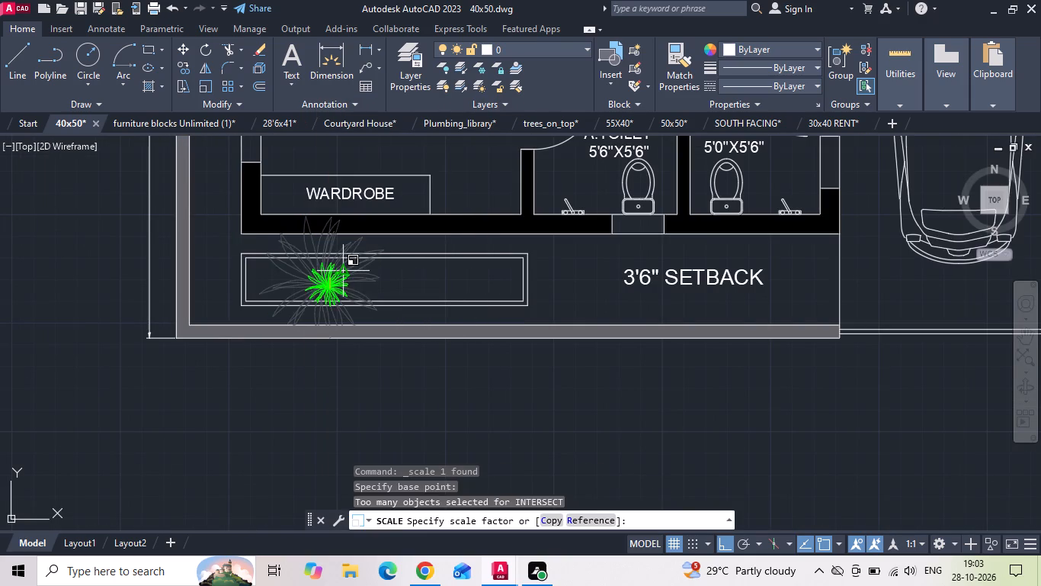
click(348, 269)
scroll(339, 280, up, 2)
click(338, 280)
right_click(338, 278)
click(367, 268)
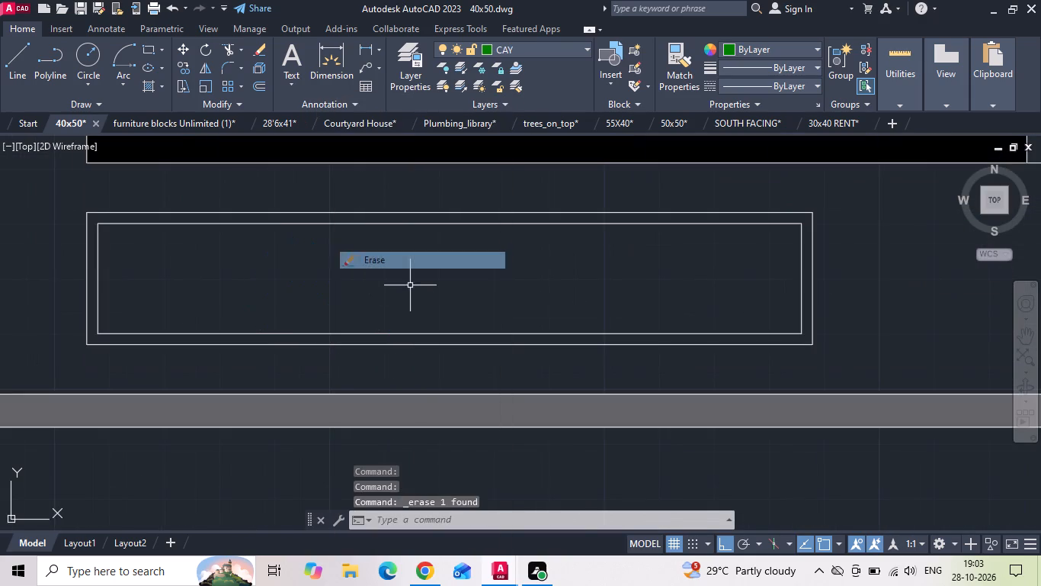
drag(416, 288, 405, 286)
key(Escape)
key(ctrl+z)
Move the scaled plant to the middle of the planter's width, near the end farthest from the 3'6" SETBACK label.
click(325, 268)
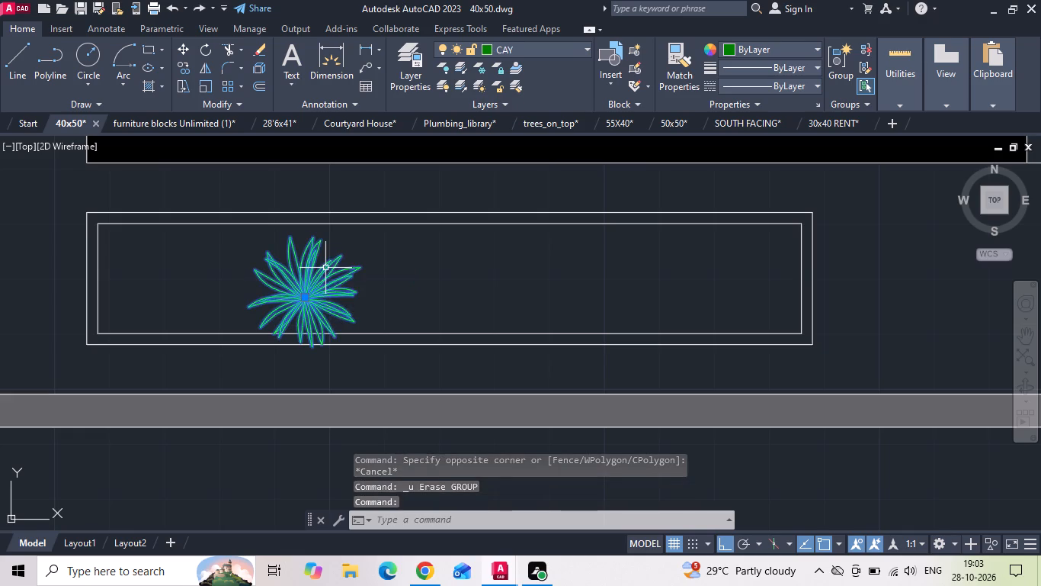
right_click(325, 268)
click(342, 272)
click(405, 279)
click(405, 266)
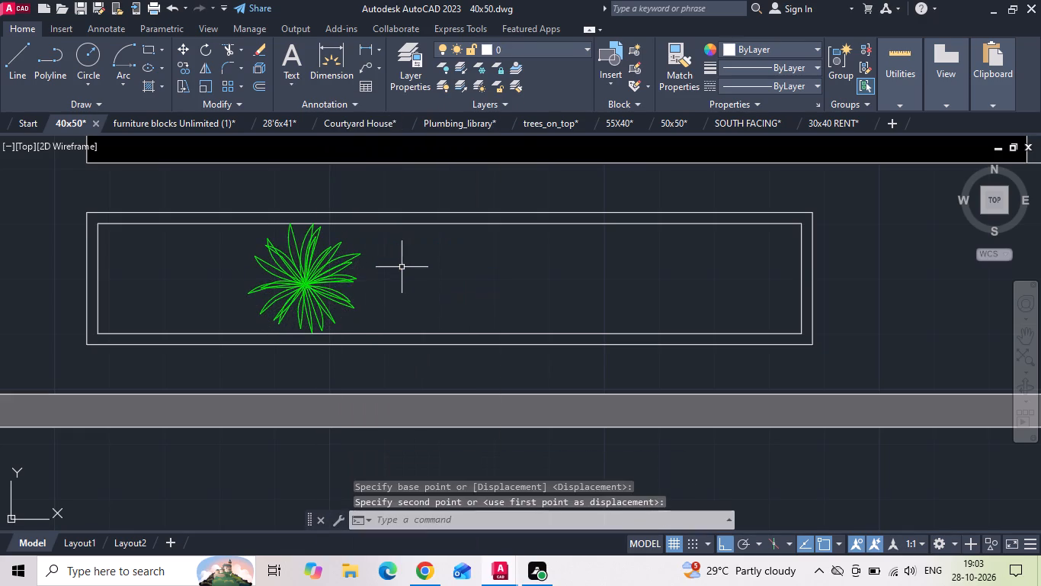
click(296, 276)
right_click(292, 274)
click(318, 275)
click(440, 286)
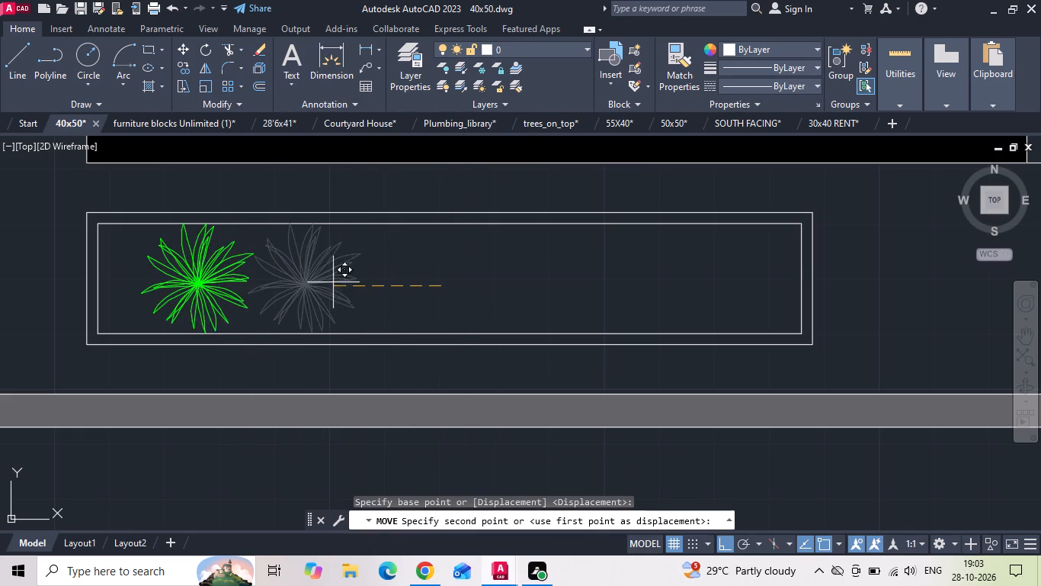
scroll(307, 282, up, 1)
click(307, 282)
Copy the planter plant twice in a straight row along the planter, leaving small gaps between the plants.
drag(207, 288, 190, 287)
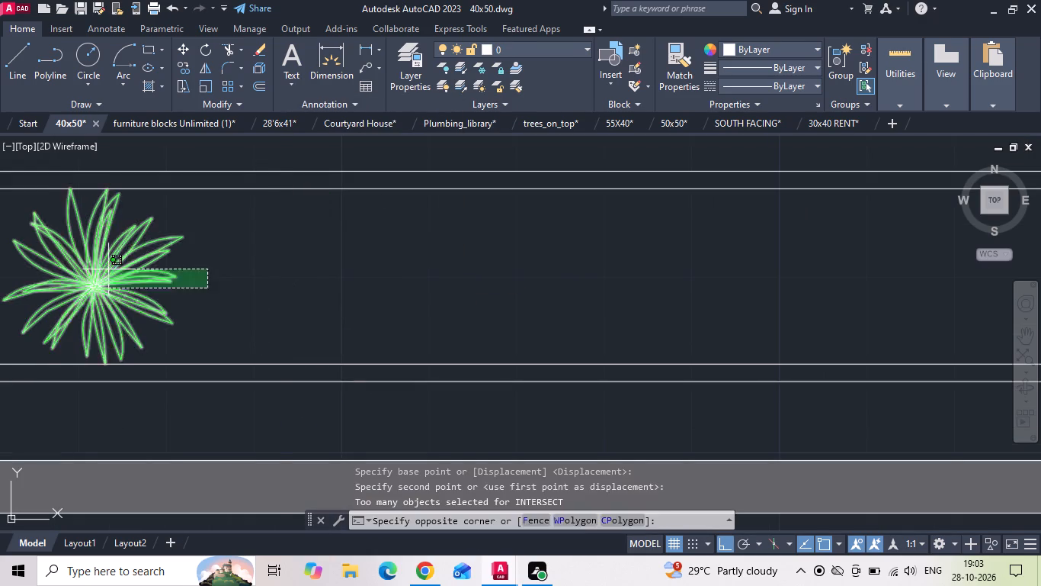
click(108, 269)
right_click(110, 269)
click(175, 291)
drag(175, 291, 201, 291)
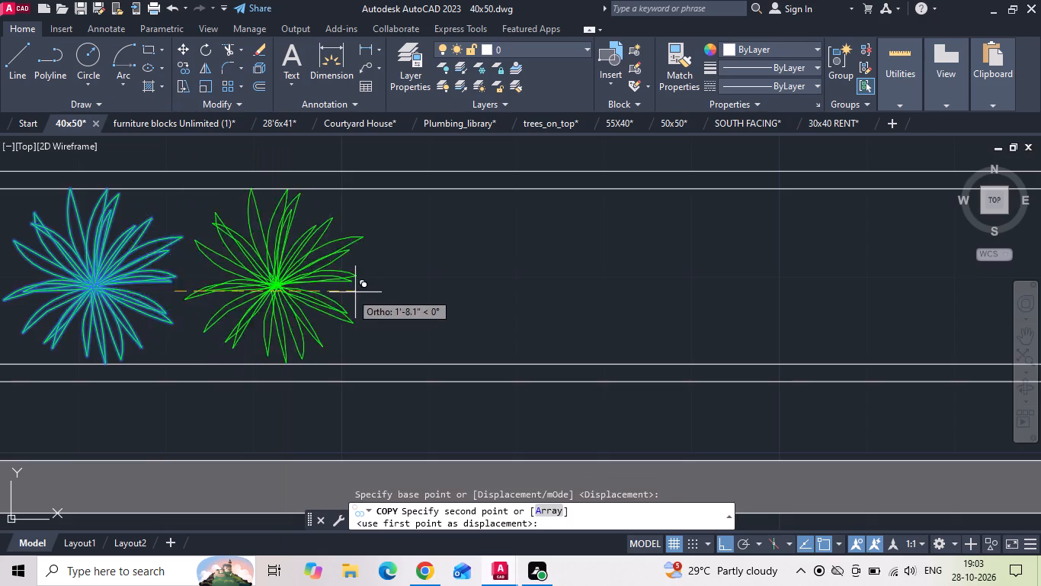
scroll(372, 292, down, 2)
click(368, 290)
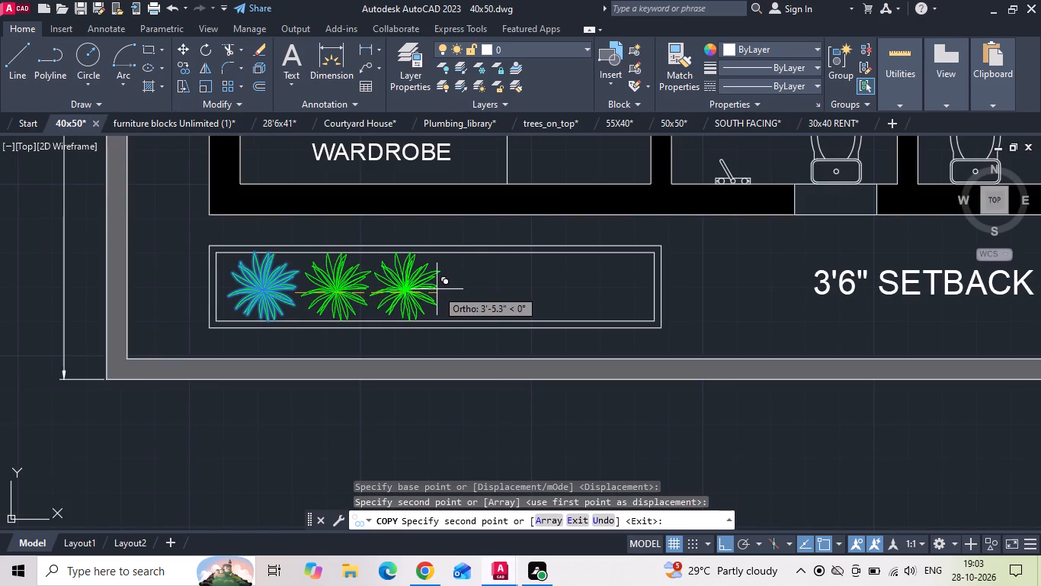
click(439, 289)
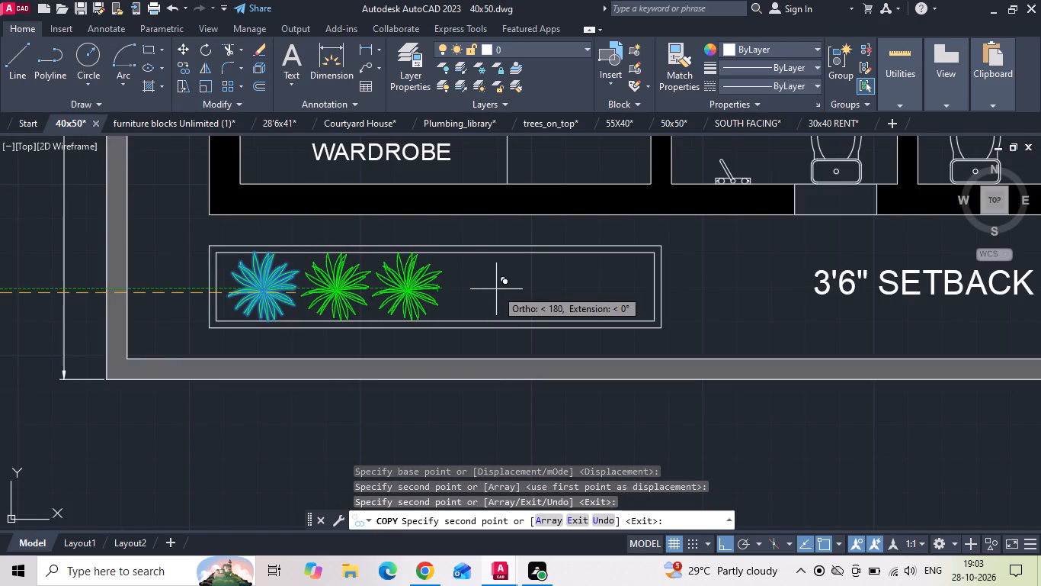
key(Escape)
Copy the third planter plant three times at roughly even spacing to fill the rest of the planter.
click(456, 283)
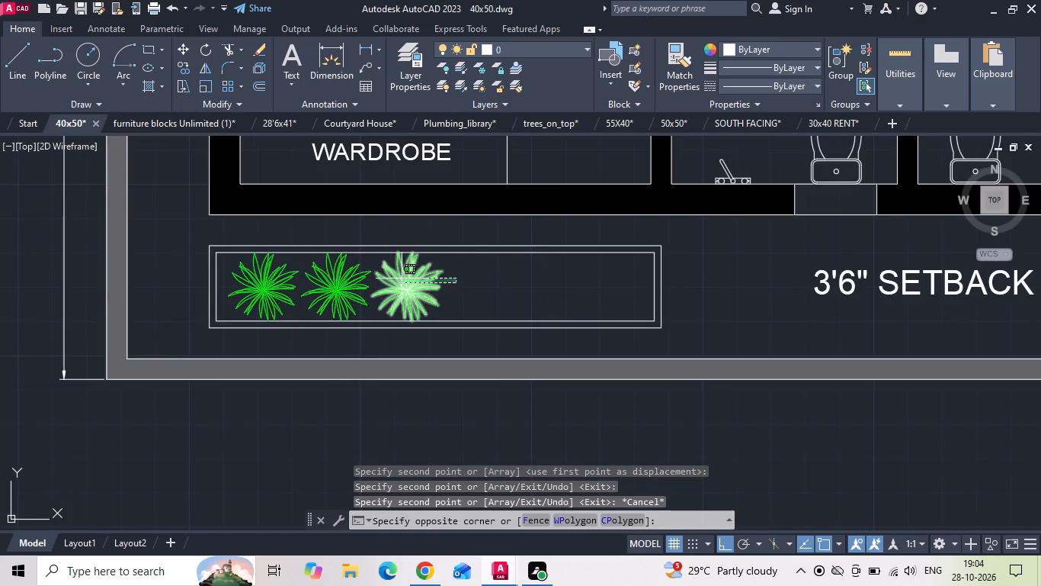
scroll(408, 278, up, 2)
click(444, 272)
right_click(444, 272)
click(456, 289)
scroll(386, 290, down, 1)
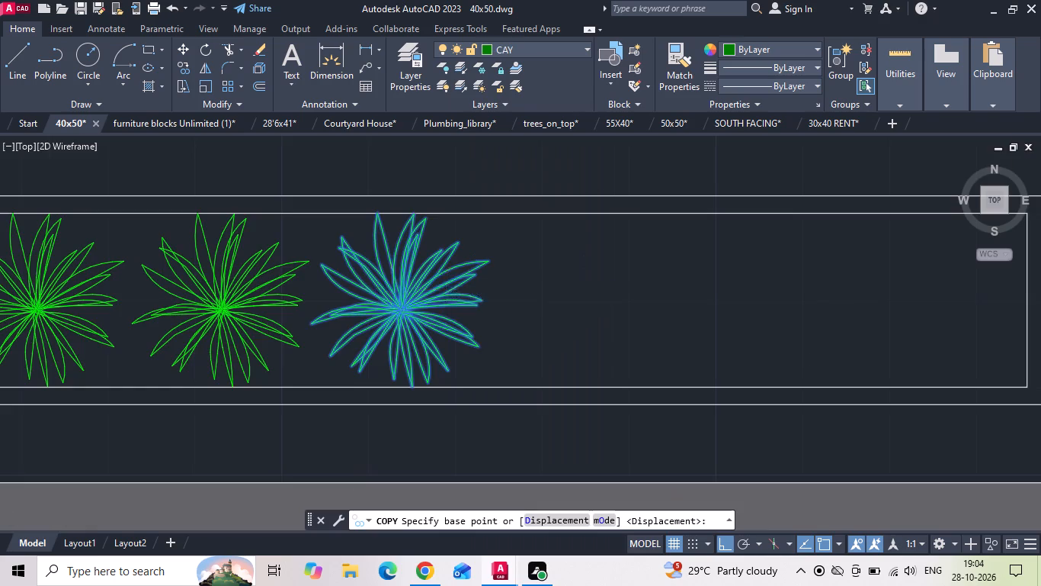
drag(397, 292, 406, 292)
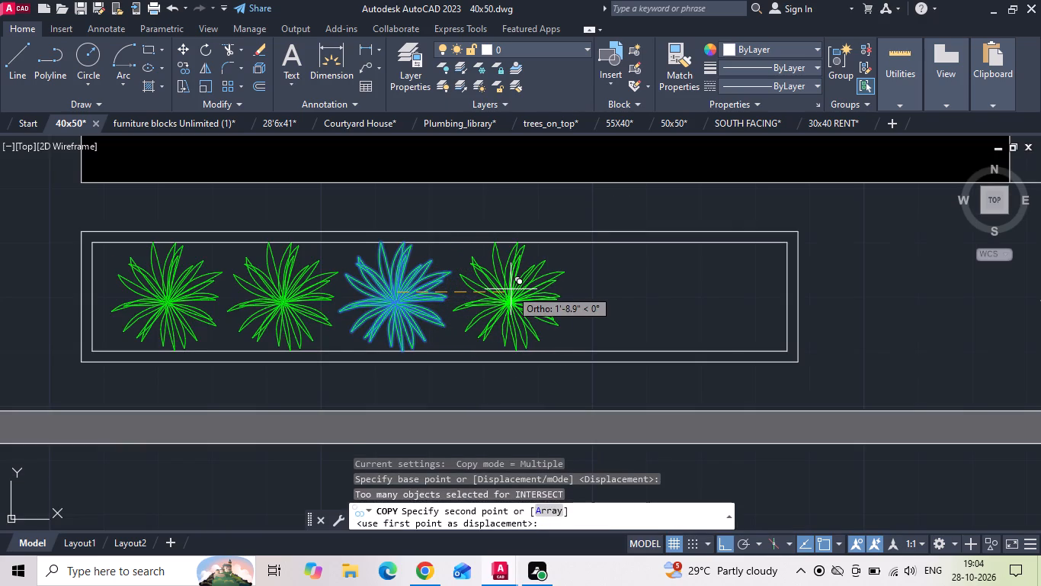
click(511, 289)
click(617, 291)
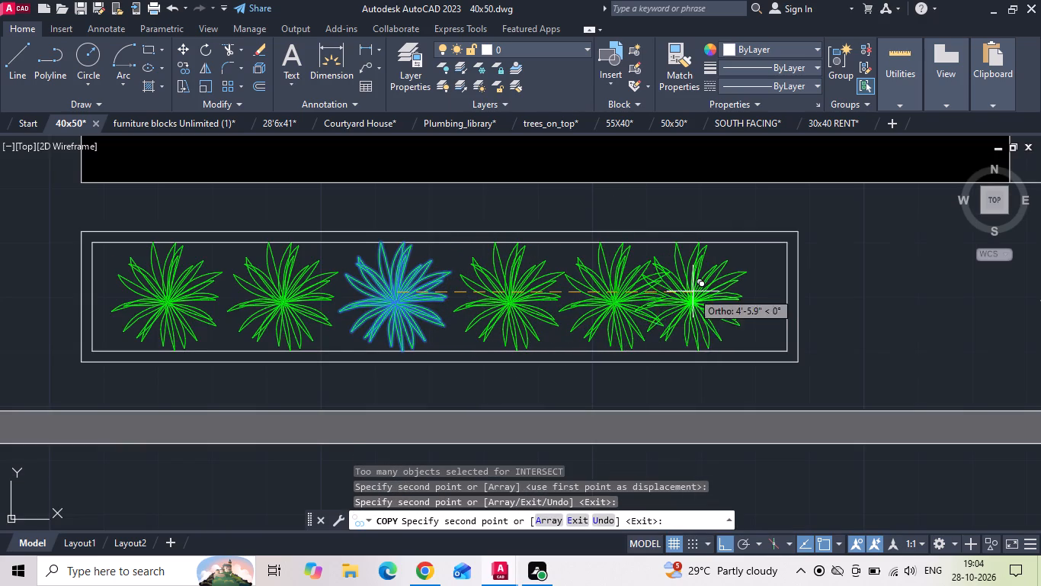
click(725, 295)
key(Escape)
Save the 40x50 drawing.
key(ctrl+s)
key(ctrl+s)
scroll(505, 317, down, 2)
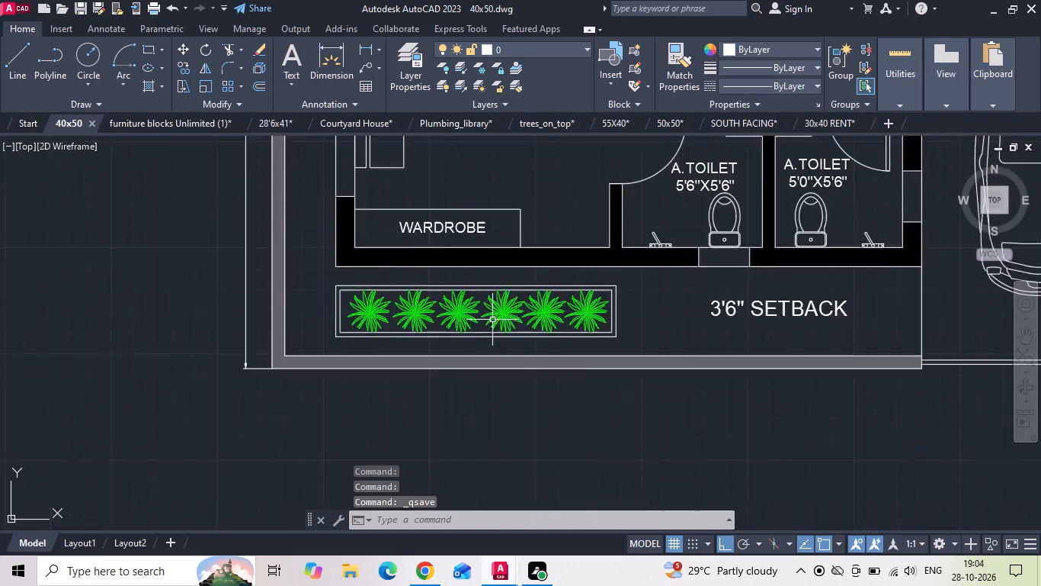
scroll(492, 320, down, 3)
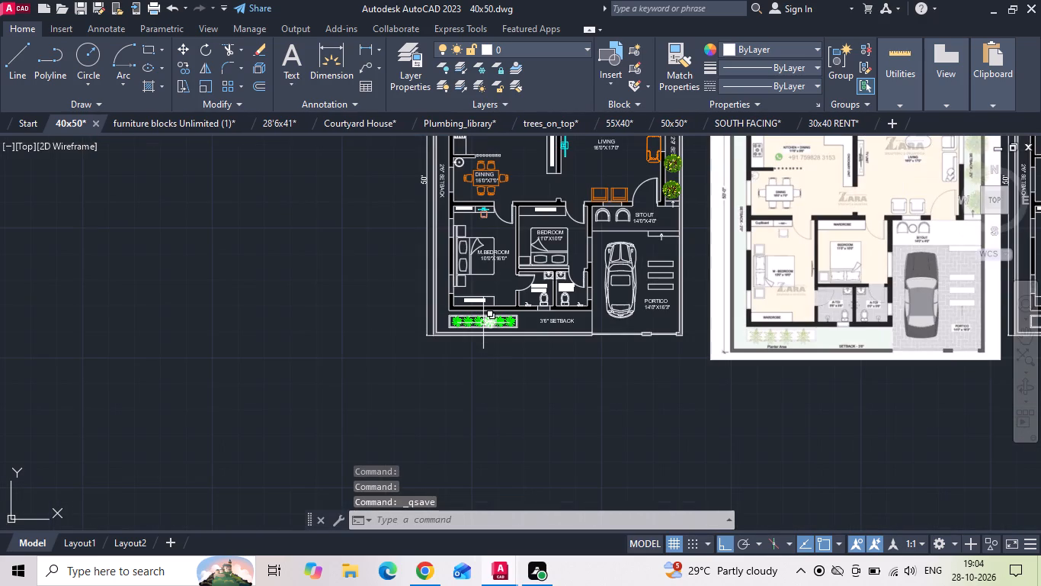
scroll(422, 359, down, 1)
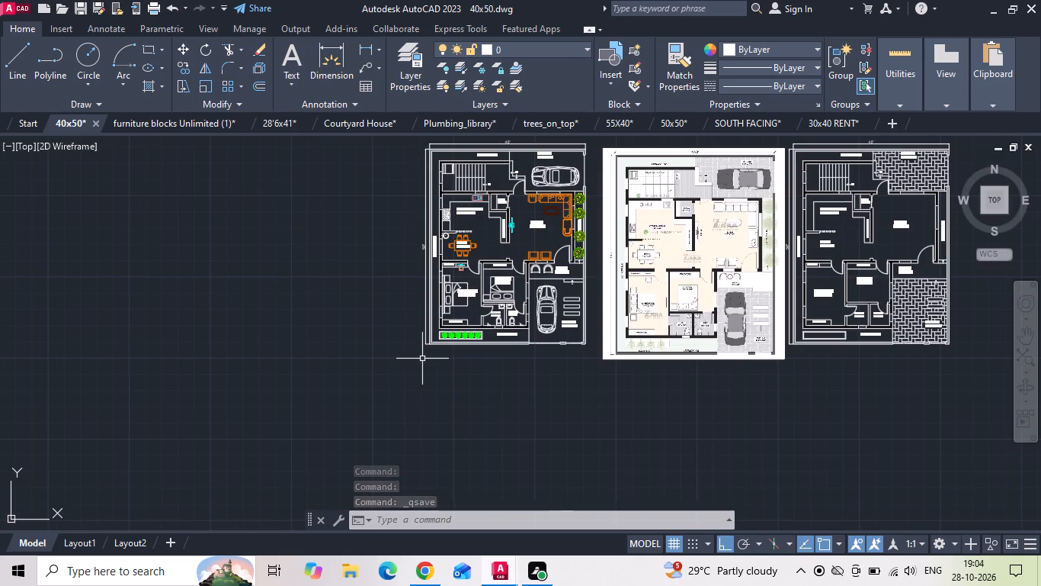
key(ctrl+s)
Delete the reference floor plan image from between the two plans.
scroll(422, 359, down, 1)
drag(587, 404, 582, 371)
click(581, 288)
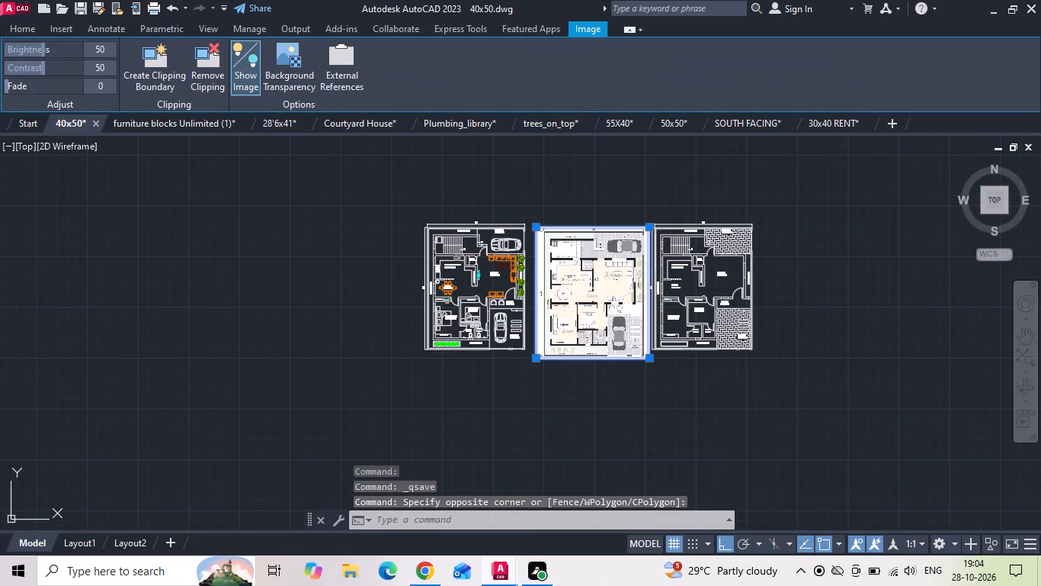
key(Delete)
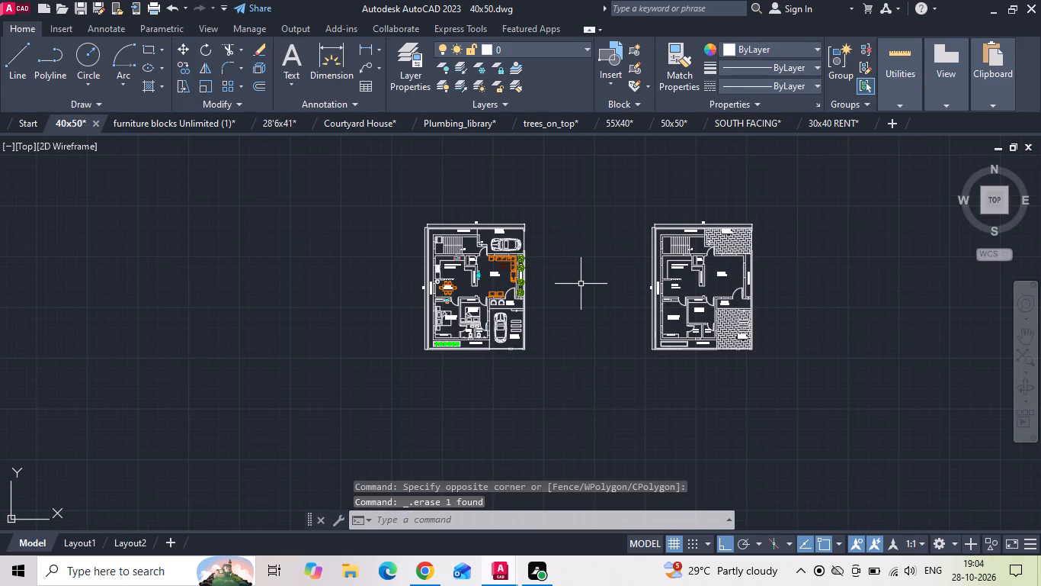
Hatch the 15'3"X10'3" portico of the furnished plan with the AR-HBONE pattern in colour 99,100,102.
text(h)
key(space)
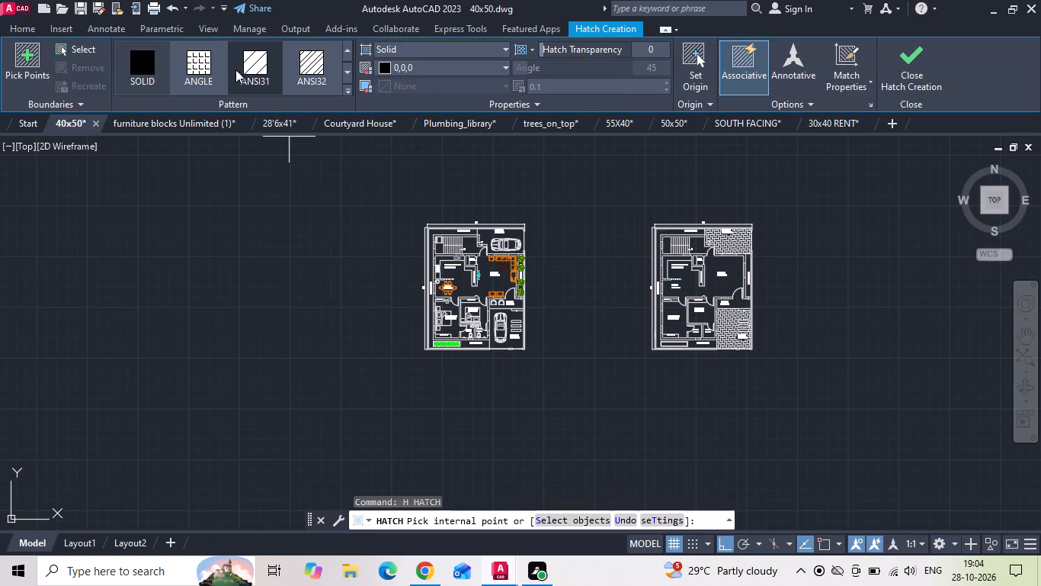
scroll(202, 76, down, 1)
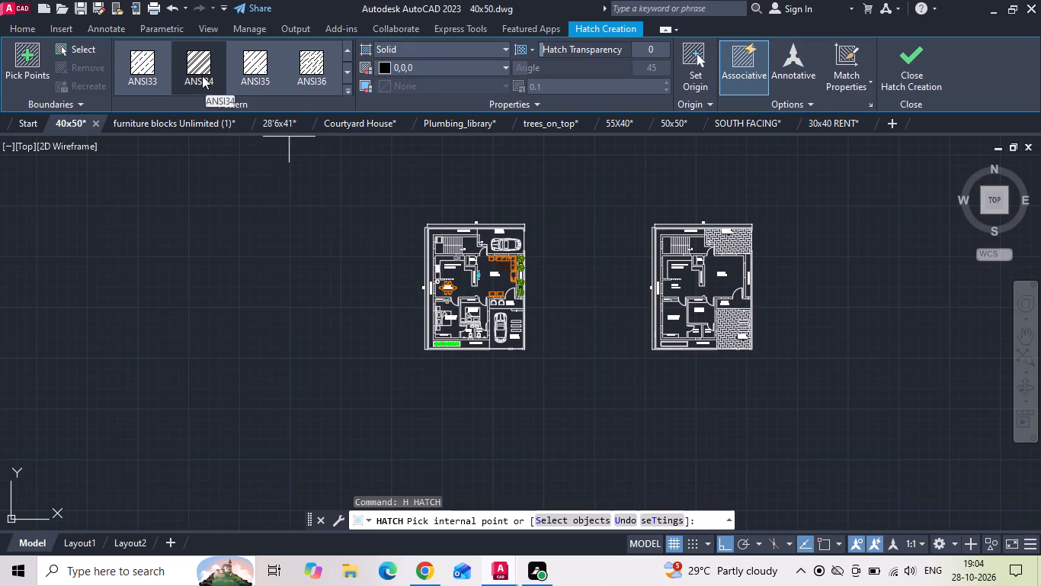
scroll(202, 76, down, 1)
scroll(138, 73, down, 1)
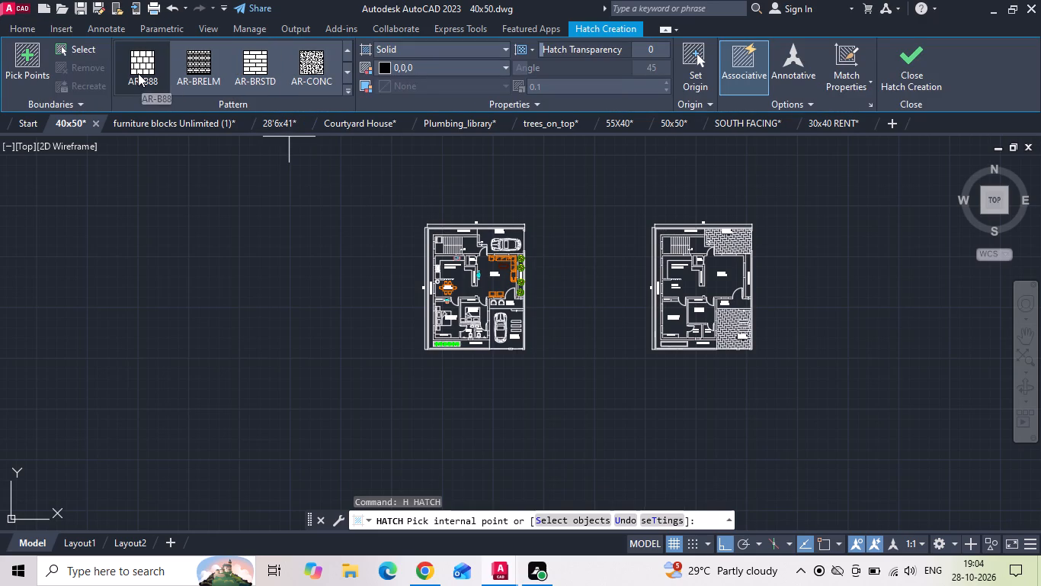
scroll(138, 73, down, 1)
click(137, 72)
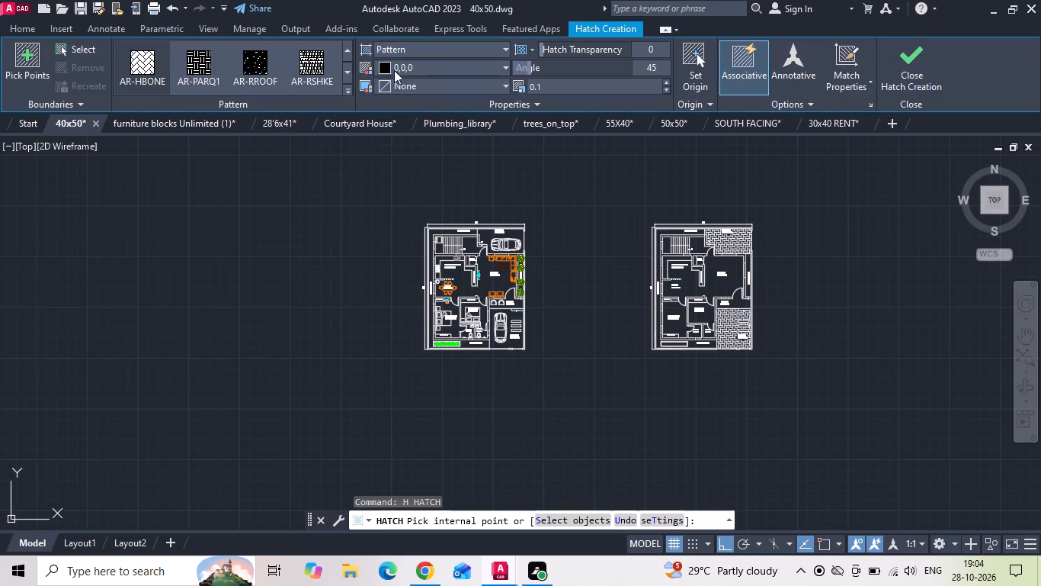
click(383, 67)
click(385, 150)
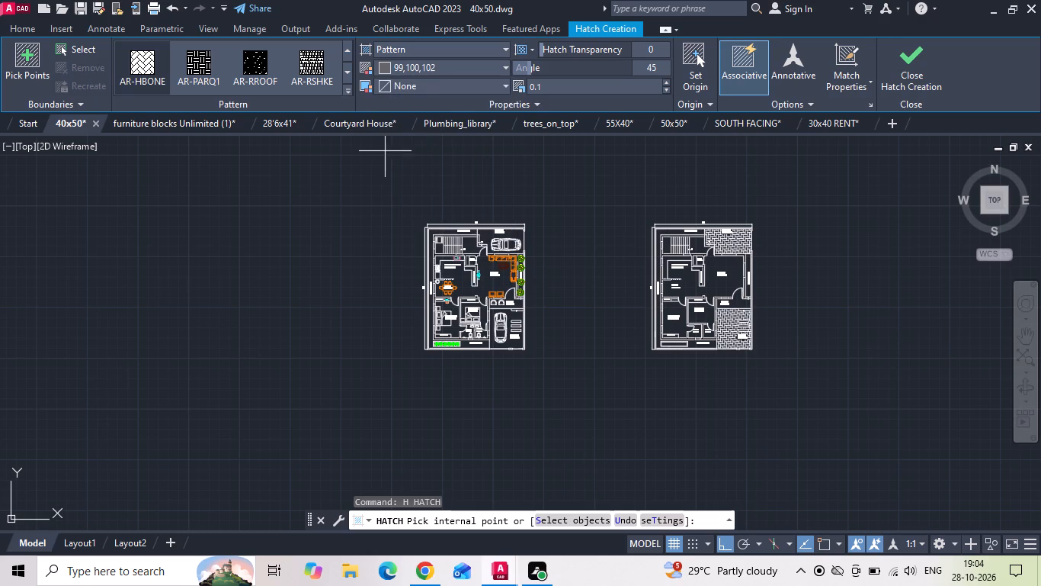
scroll(508, 244, up, 3)
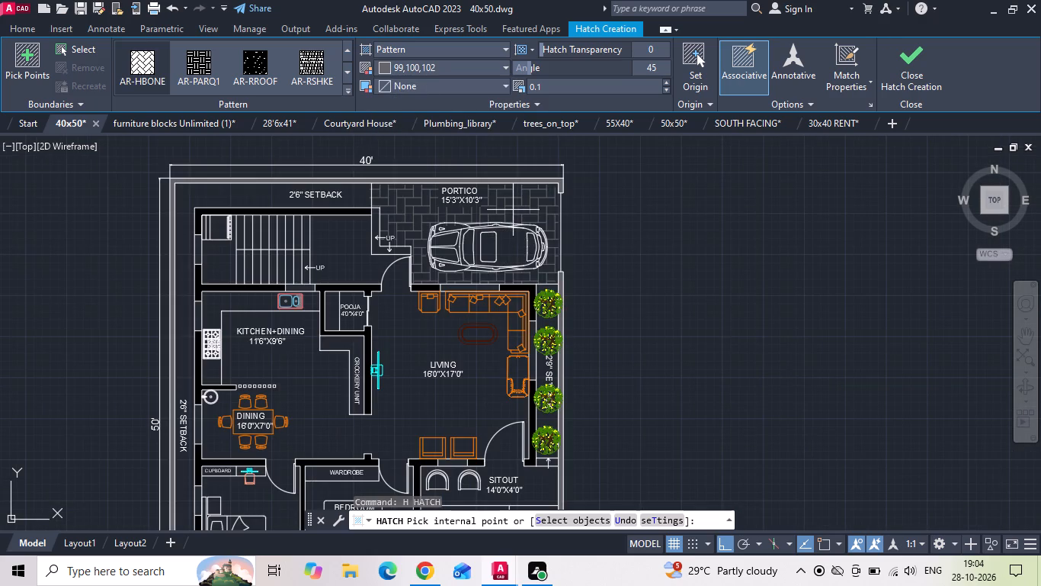
click(513, 209)
middle_drag(458, 326, 447, 203)
scroll(447, 196, down, 1)
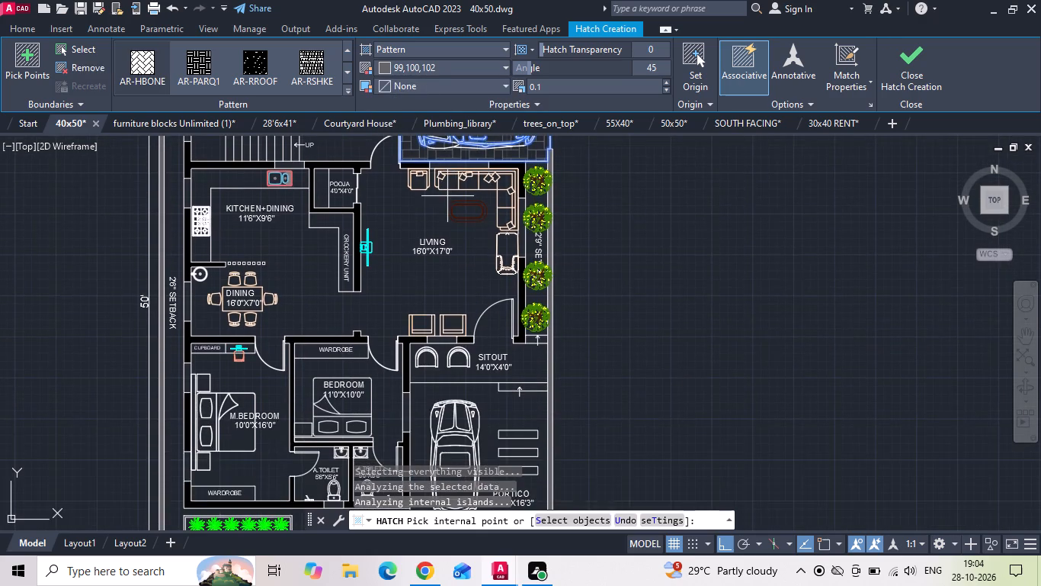
key(space)
Hatch the 14'0"X16'3" portico of the furnished plan with the same AR-HBONE pattern and grey colour.
key(space)
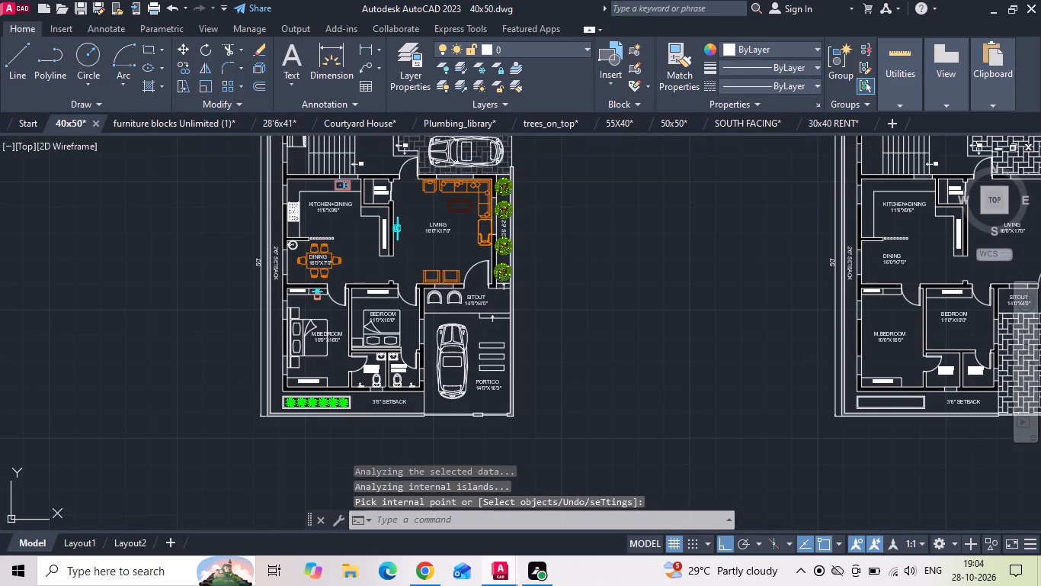
click(472, 327)
key(space)
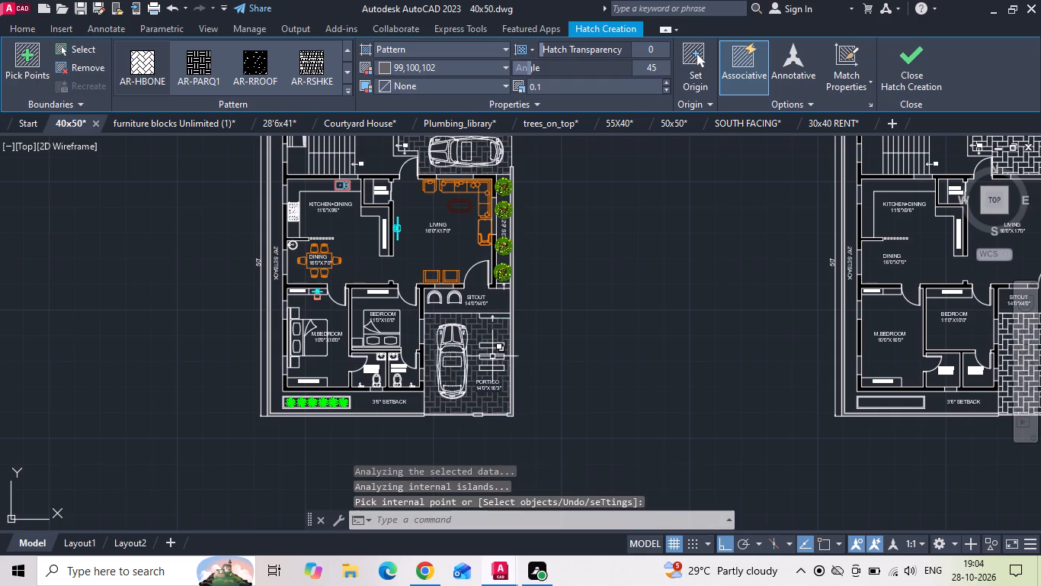
Move the whole unfurnished plan horizontally closer to the furnished plan.
scroll(420, 345, down, 1)
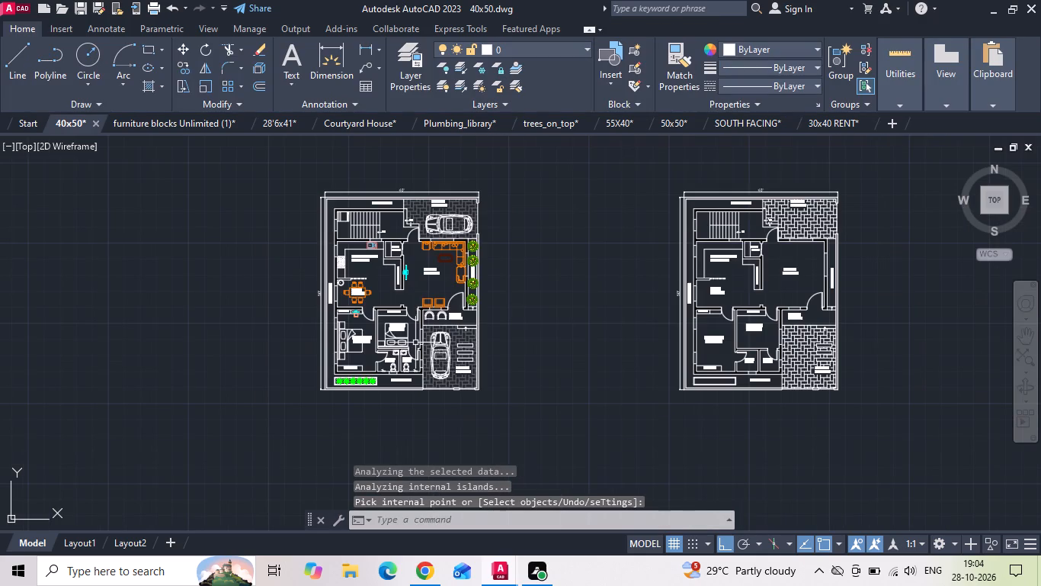
scroll(505, 346, down, 1)
drag(572, 411, 577, 404)
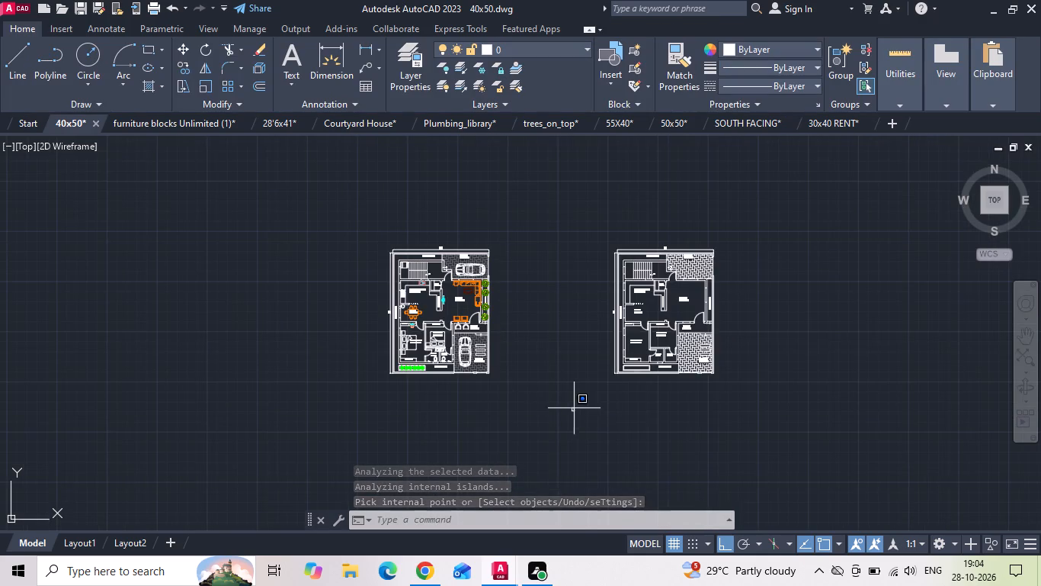
drag(577, 404, 598, 384)
click(760, 230)
right_click(760, 230)
click(775, 301)
click(857, 332)
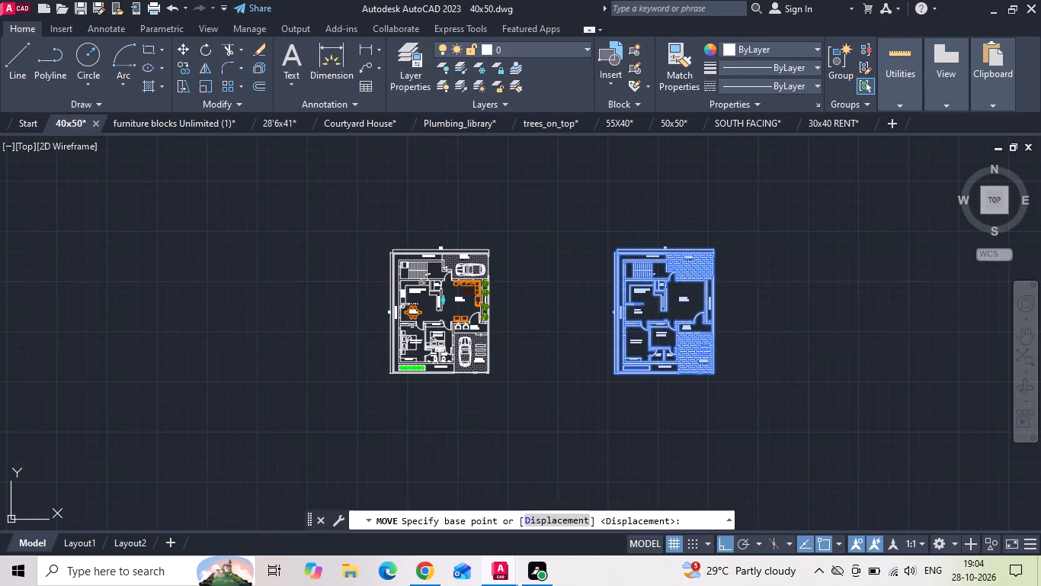
click(745, 326)
Copy the 3'6" SETBACK text straight down to just below the furnished plan's front boundary.
scroll(443, 369, up, 2)
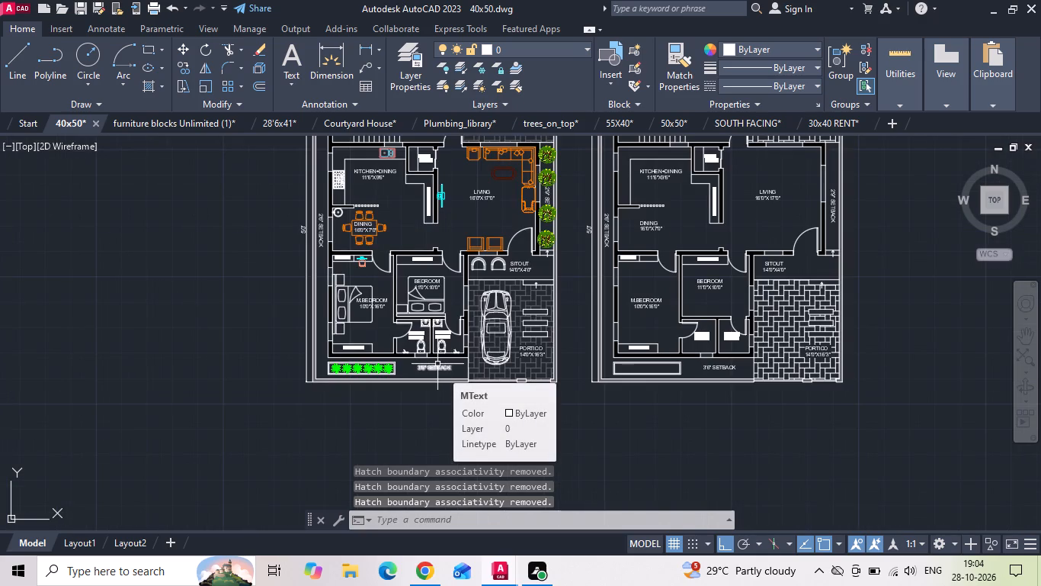
scroll(437, 369, up, 1)
click(437, 369)
right_click(437, 369)
click(465, 291)
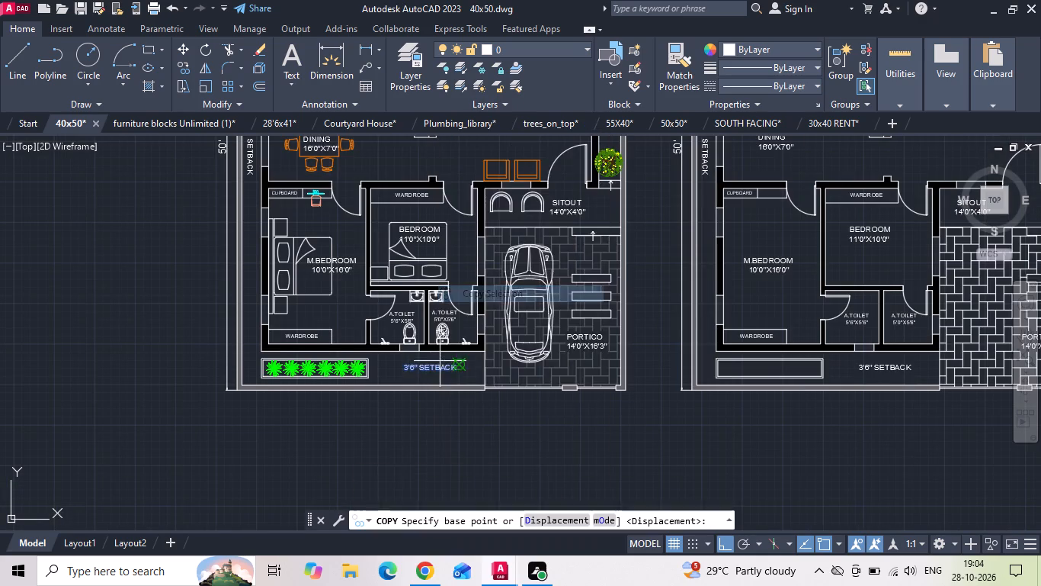
middle_drag(438, 360, 432, 201)
drag(434, 232, 434, 240)
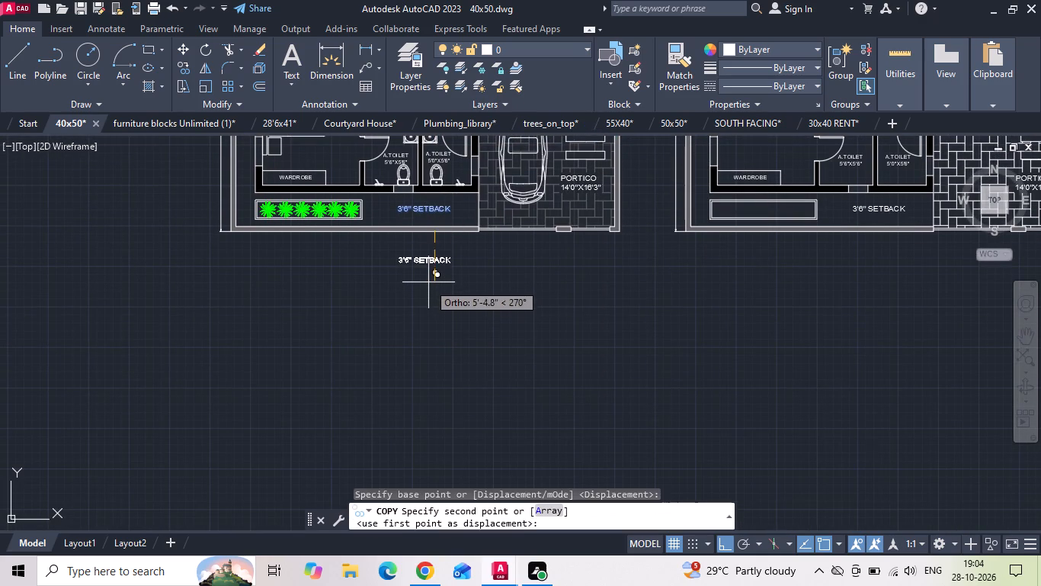
click(429, 277)
key(Escape)
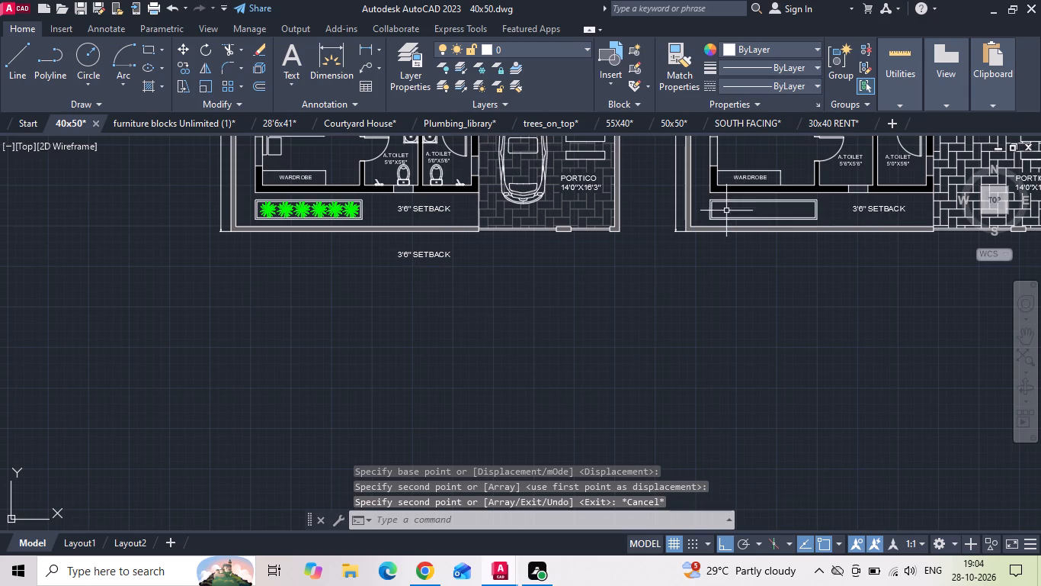
Copy the six green plants from the furnished plan's front planter into the unfurnished plan's empty planter, using the planter's inner corner as base point.
click(716, 211)
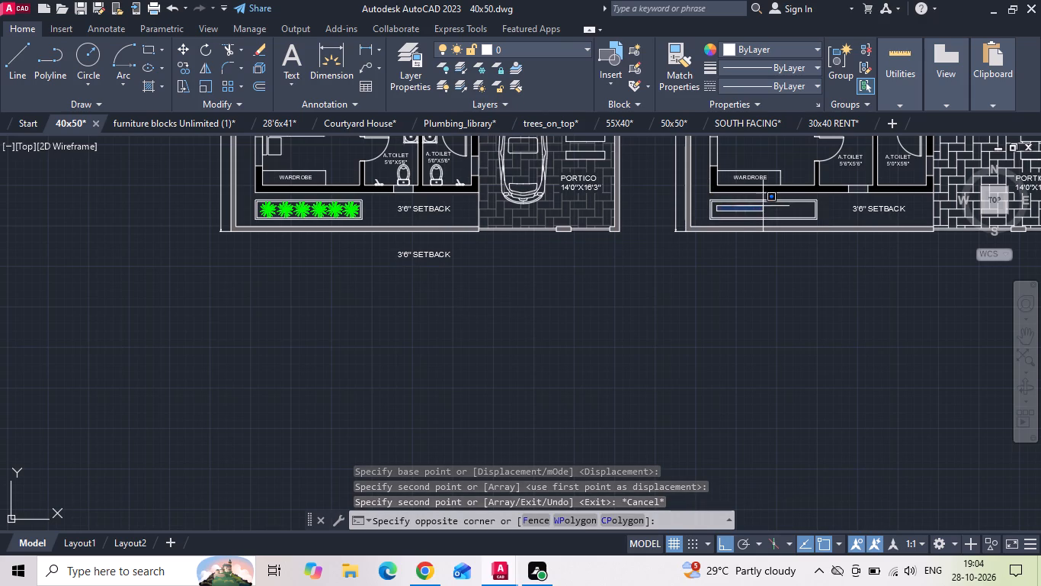
click(764, 206)
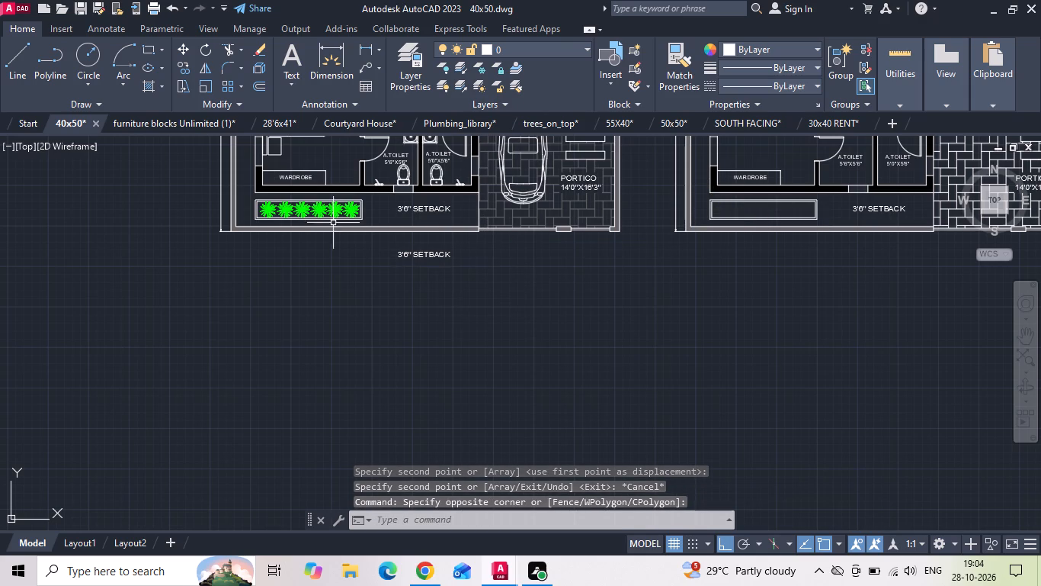
scroll(319, 201, up, 3)
click(453, 233)
click(404, 231)
click(313, 239)
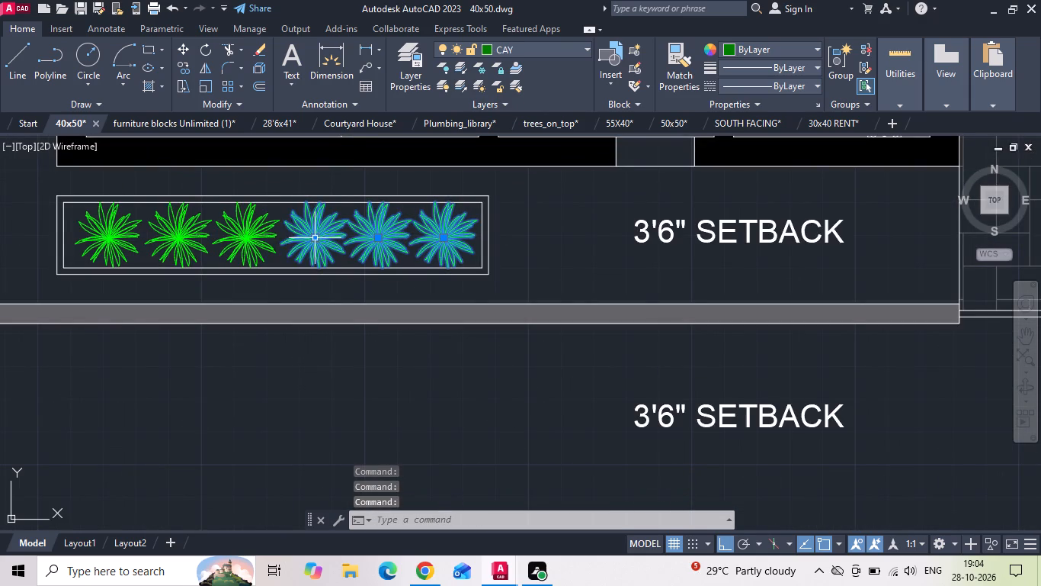
click(255, 239)
click(170, 232)
click(94, 234)
right_click(92, 234)
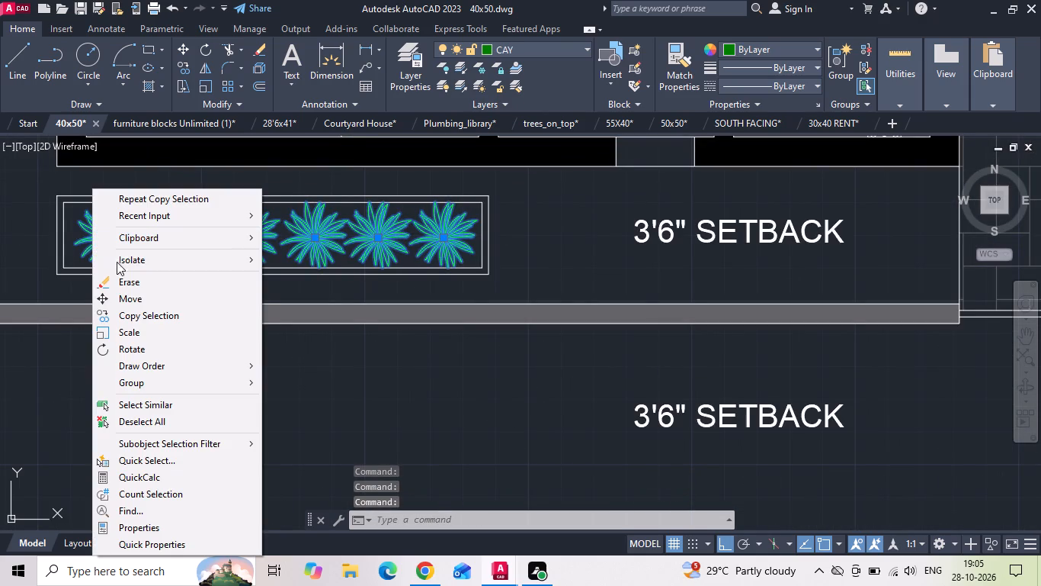
click(120, 318)
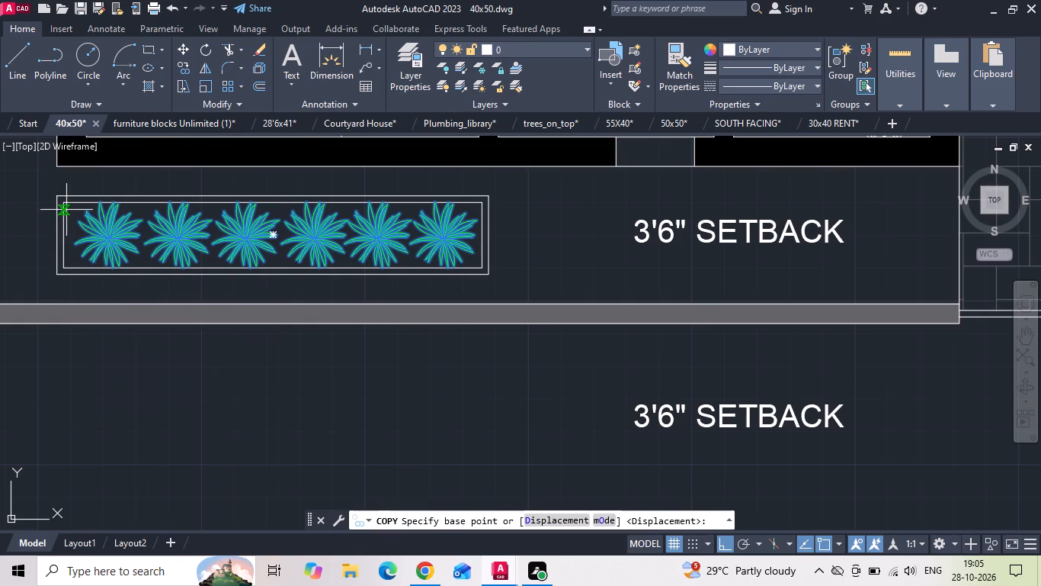
click(65, 205)
scroll(66, 211, down, 3)
scroll(537, 221, up, 3)
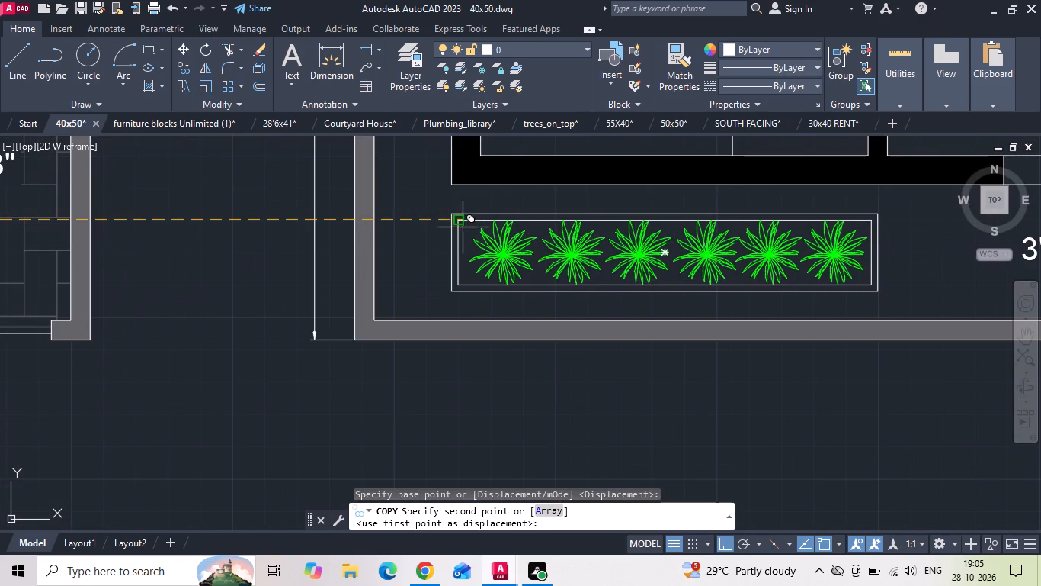
click(459, 221)
scroll(594, 214, down, 3)
key(Escape)
Change the copied setback text below the furnished plan to GROUND FLOOR PLAN with 10" text height and a wider text box.
double_click(309, 272)
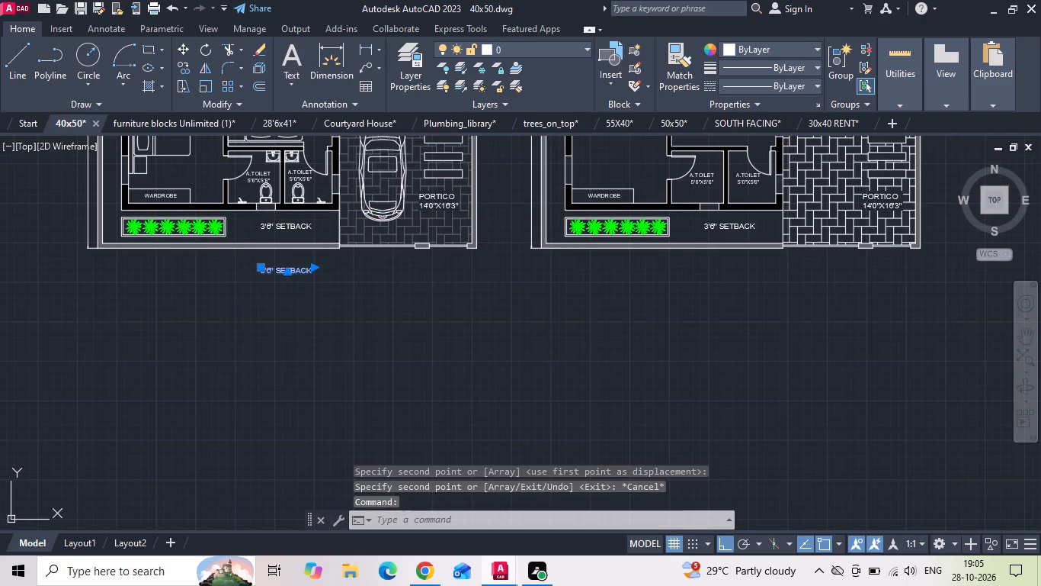
scroll(291, 274, up, 2)
key(ctrl+a)
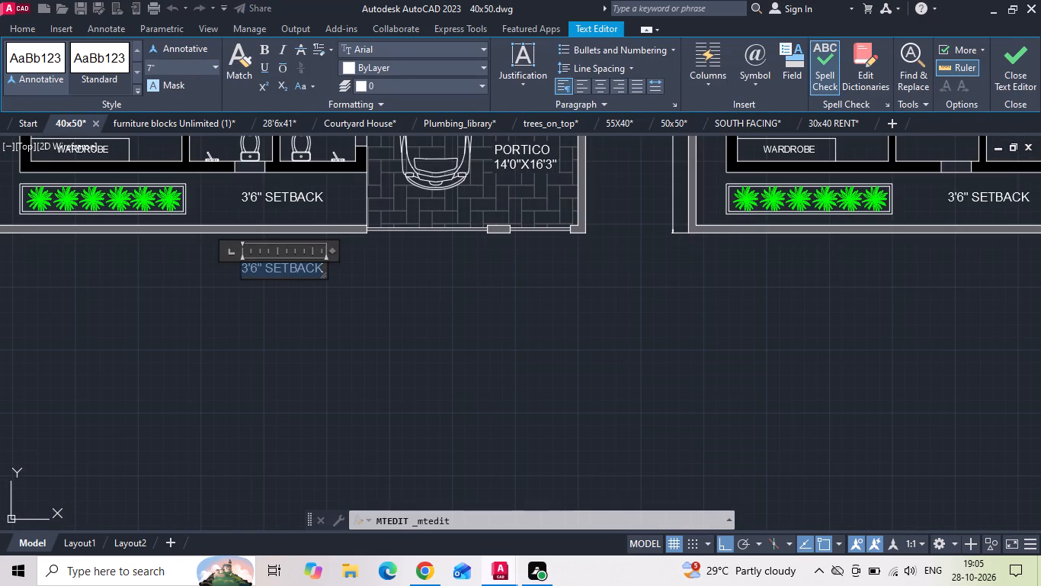
click(165, 63)
key(BackSpace)
text(10")
key(Return)
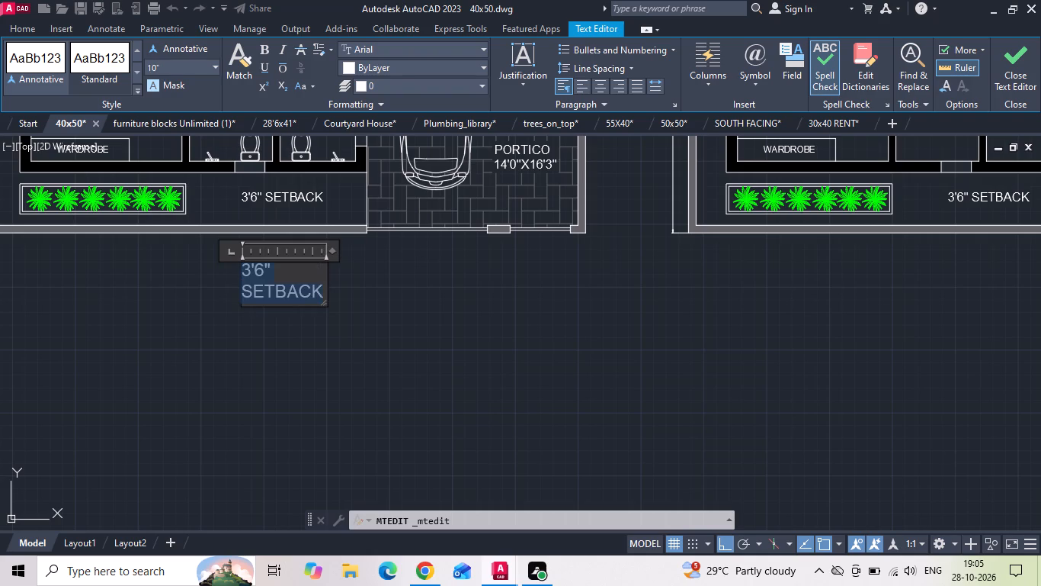
drag(325, 272, 468, 280)
key(BackSpace)
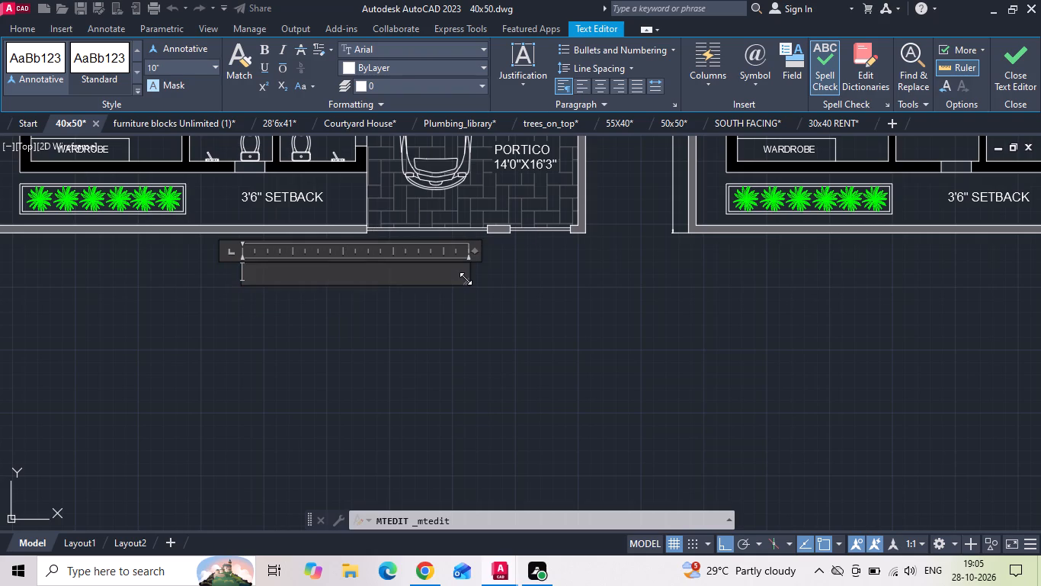
text(ground floo)
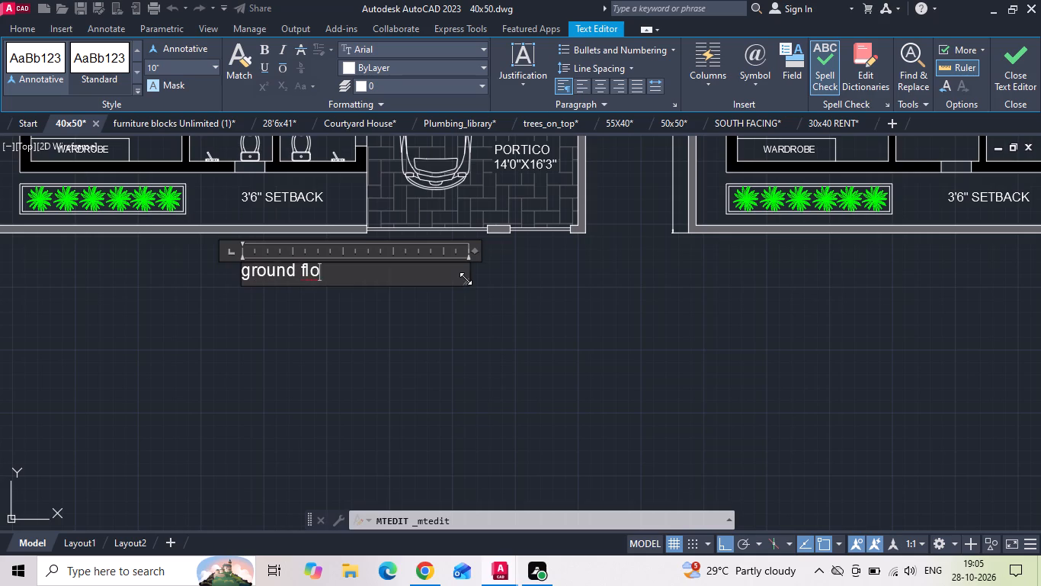
text(GROUND FLOOR PLAN)
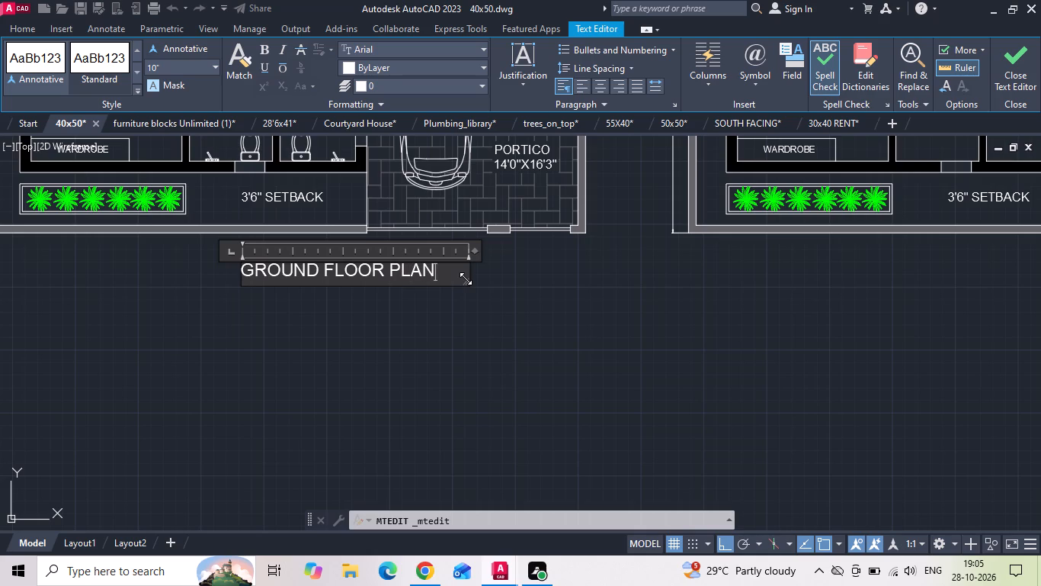
click(377, 326)
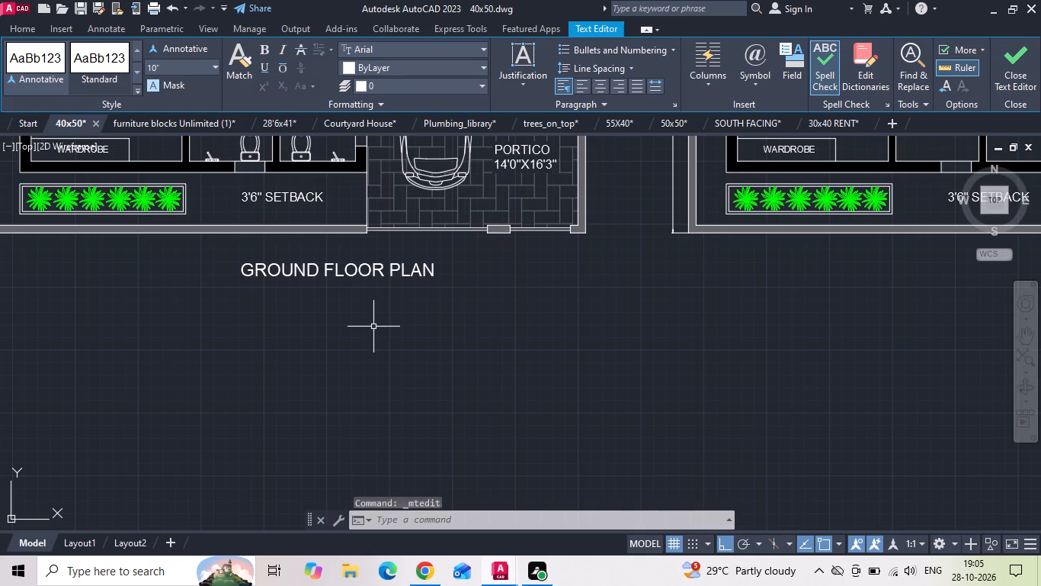
Move the GROUND FLOOR PLAN title sideways to sit more centrally beneath the furnished plan.
click(373, 274)
right_click(373, 273)
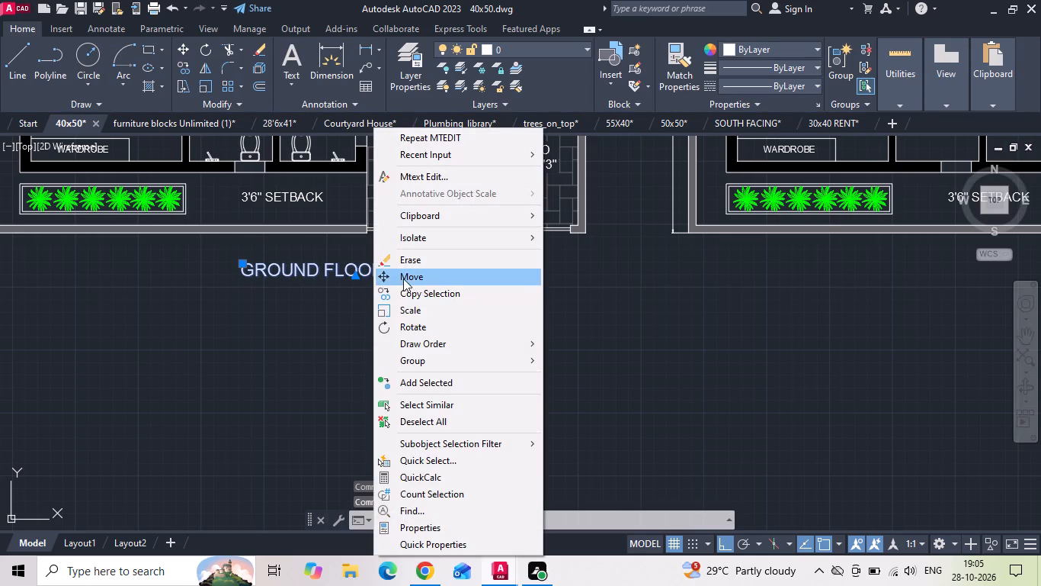
click(404, 279)
scroll(418, 316, down, 1)
drag(492, 330, 483, 329)
click(451, 324)
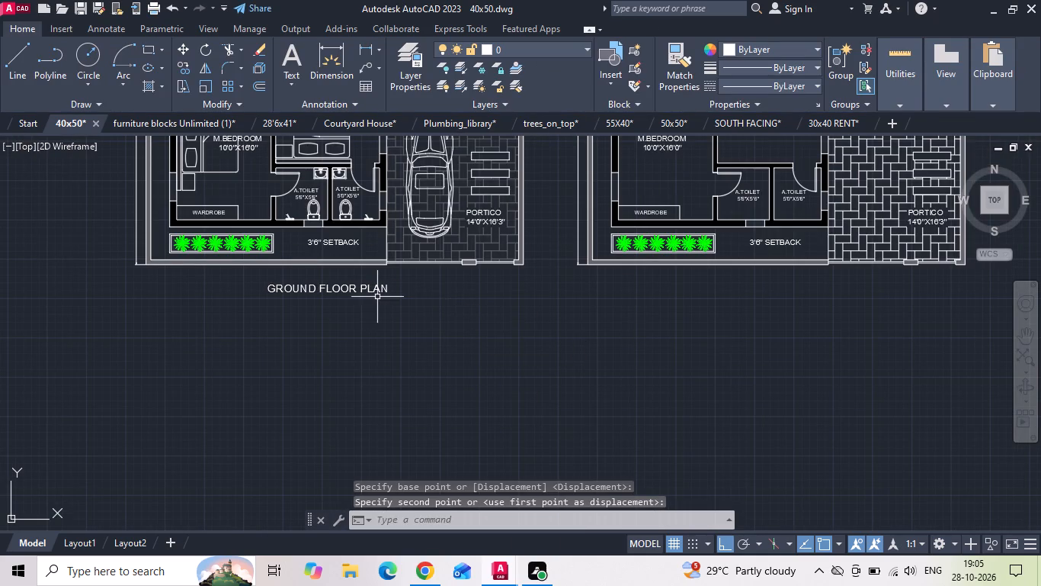
Copy the GROUND FLOOR PLAN title horizontally to beneath the unfurnished plan.
click(377, 297)
click(369, 288)
right_click(368, 288)
click(396, 290)
drag(355, 353, 396, 353)
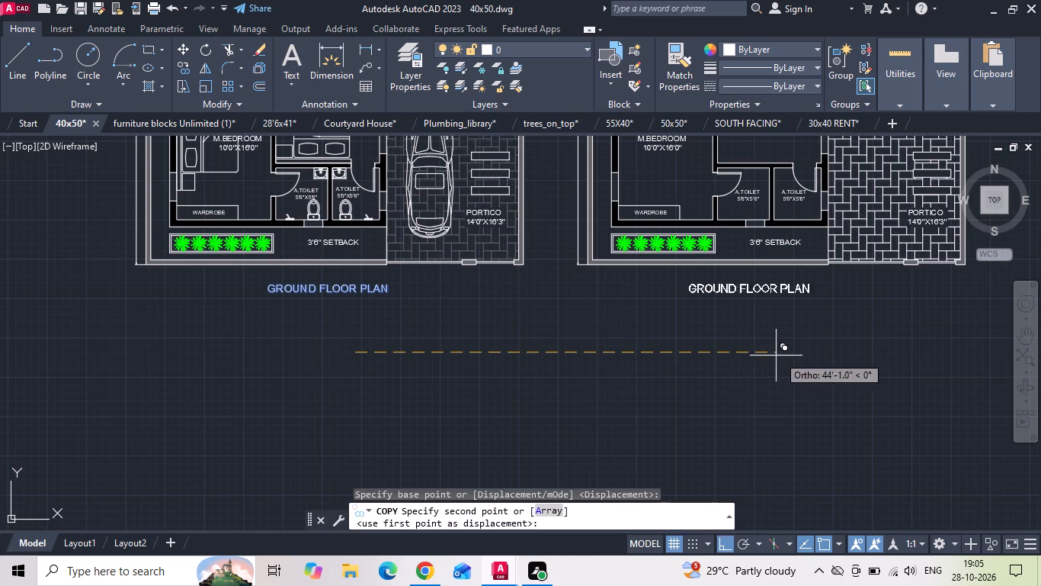
click(818, 340)
key(Escape)
Copy the four trees in the setback beside the furnished living room to the same setback of the unfurnished plan, using the wall corner as base point.
scroll(540, 339, down, 2)
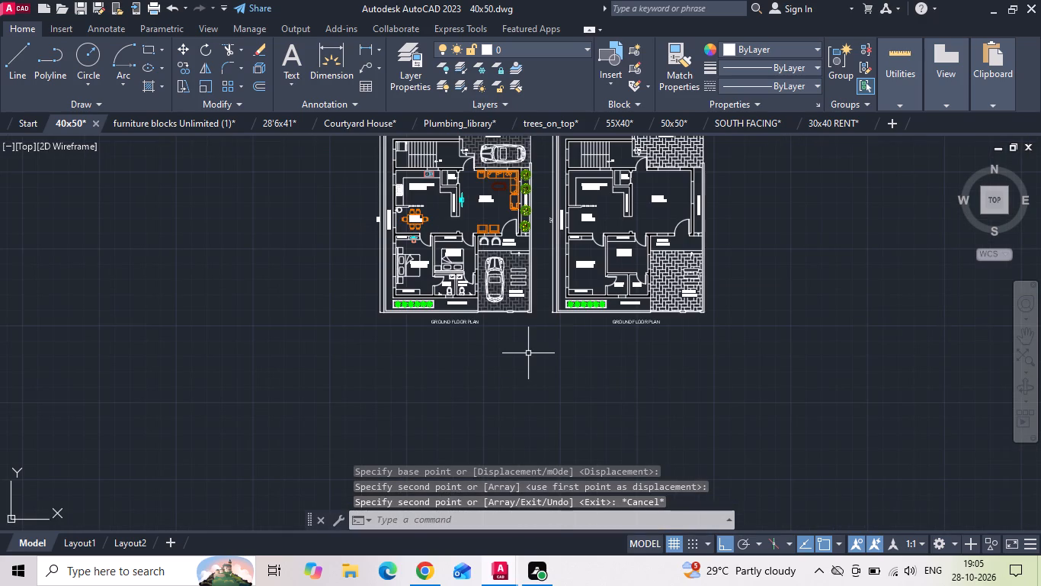
scroll(527, 188, up, 2)
click(523, 161)
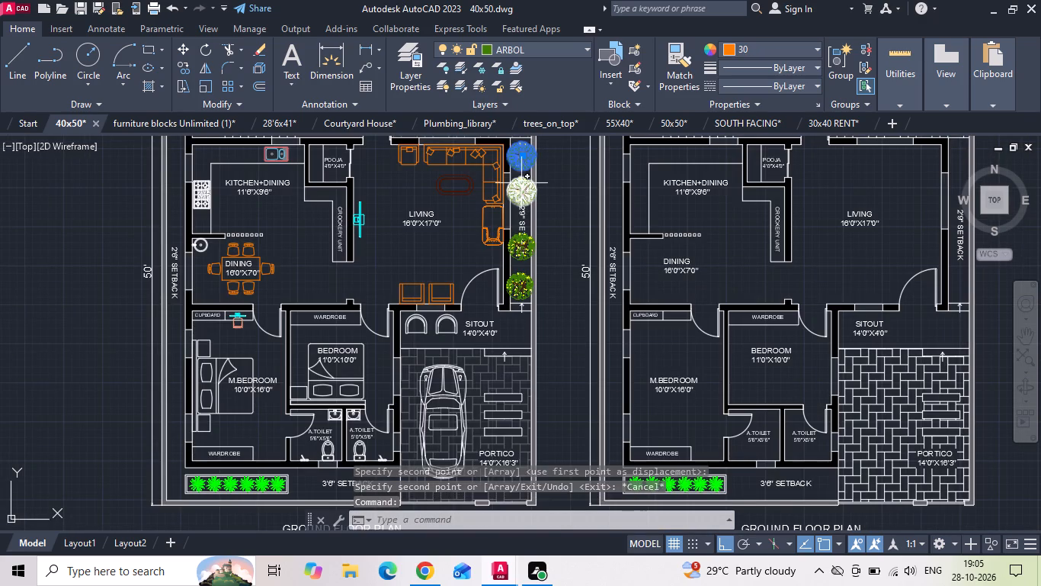
click(521, 183)
click(517, 258)
click(519, 282)
right_click(520, 283)
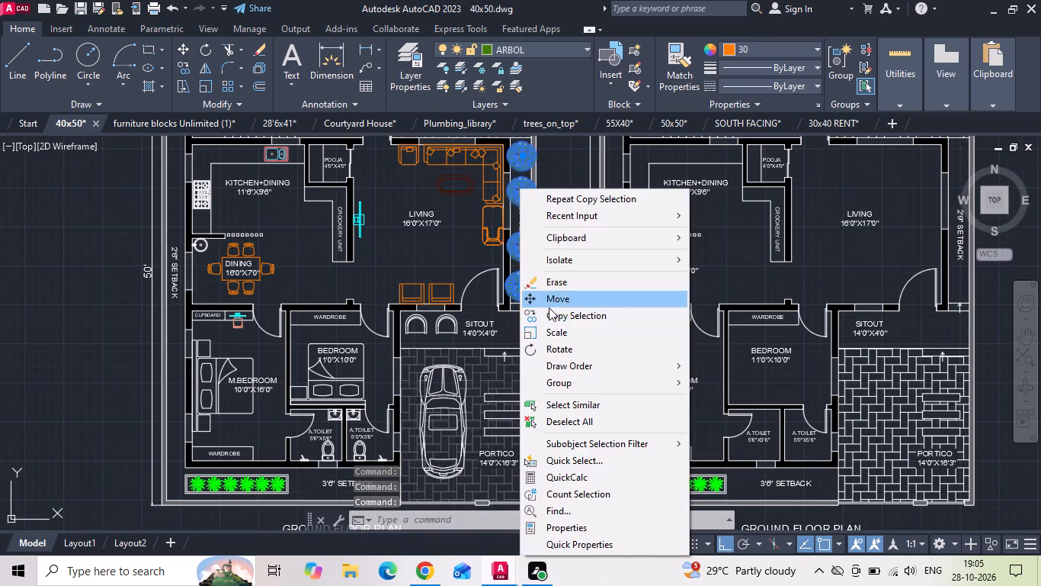
click(552, 317)
scroll(532, 312, up, 3)
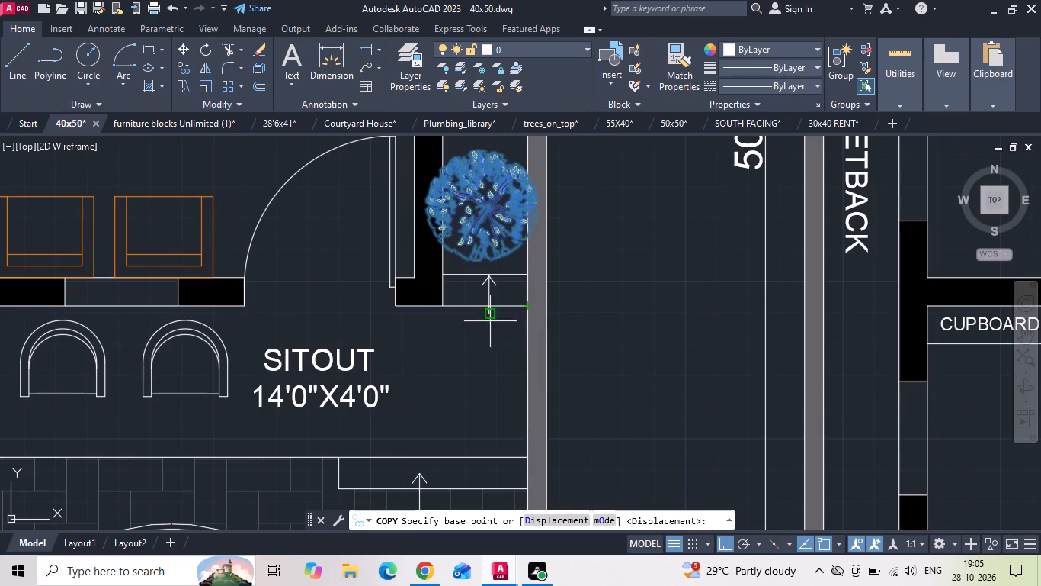
click(447, 304)
scroll(437, 305, down, 3)
scroll(906, 307, up, 3)
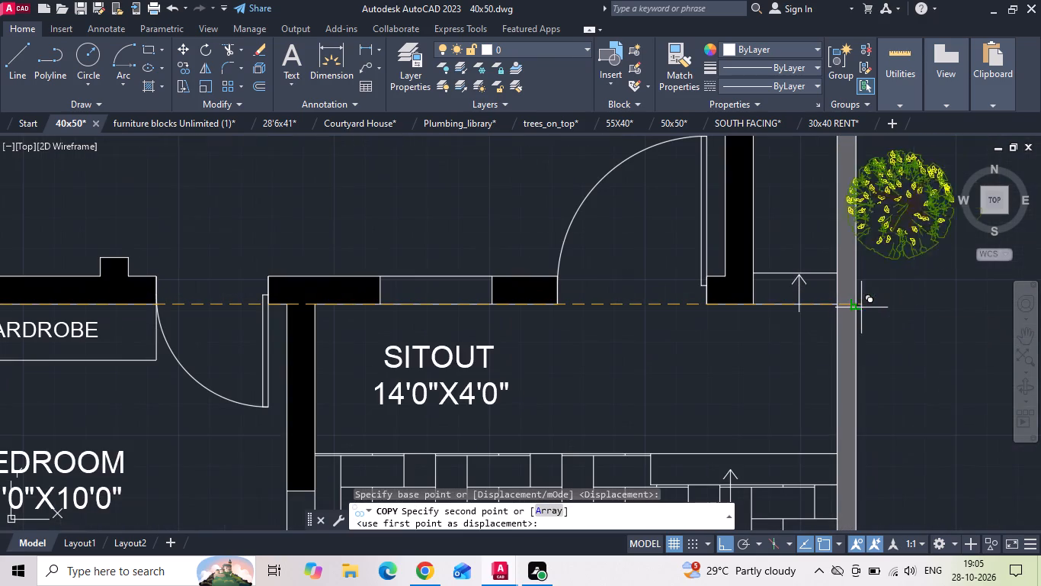
click(751, 300)
key(Escape)
Save the 40x50 drawing.
key(ctrl+s)
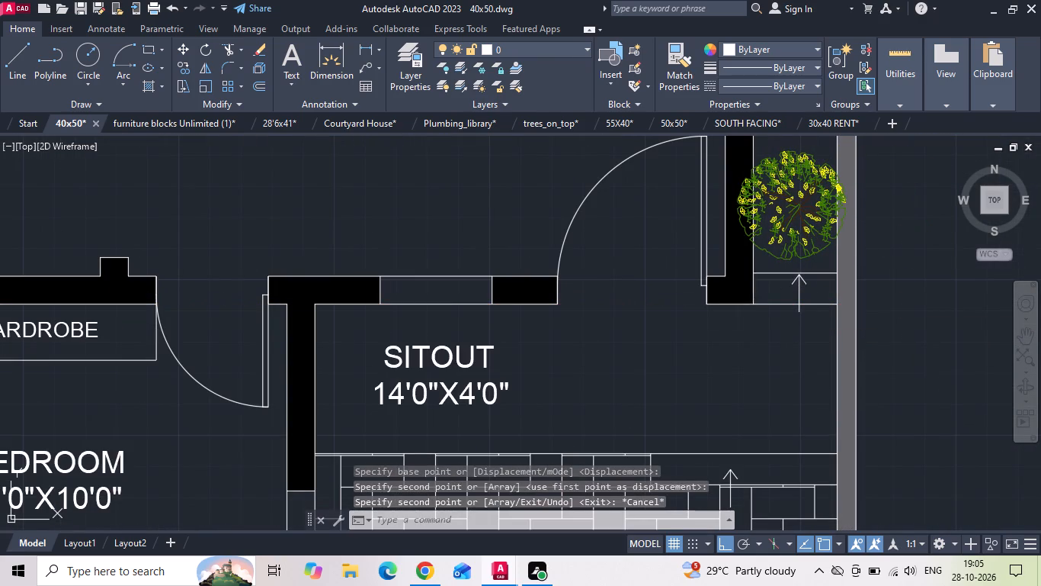
Set up a single-sheet landscape plot from the previous plot settings, windowed around both ground floor plans and their titles, and preview it.
text(PLO)
text(T)
key(space)
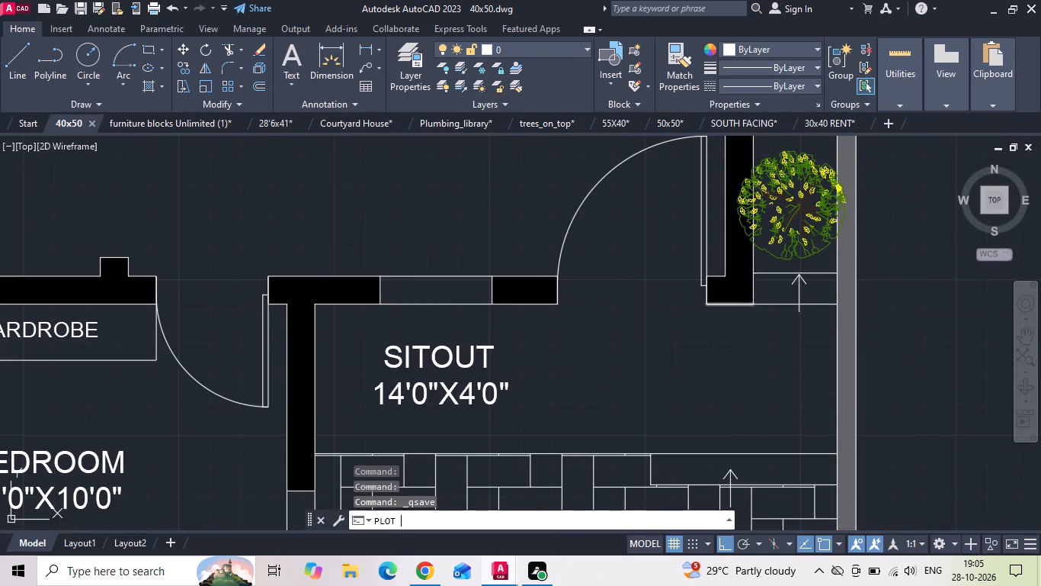
click(510, 327)
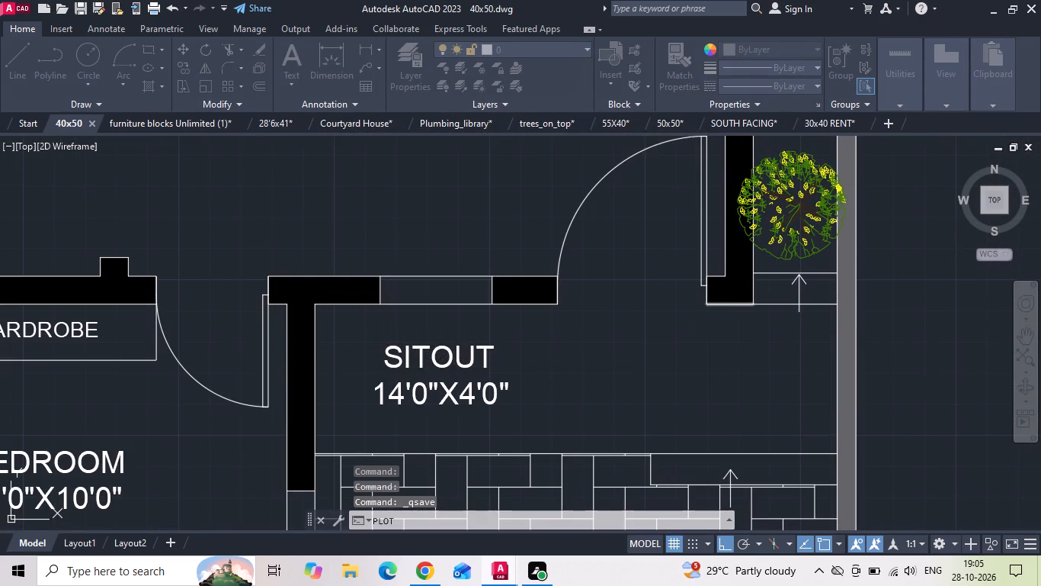
click(383, 127)
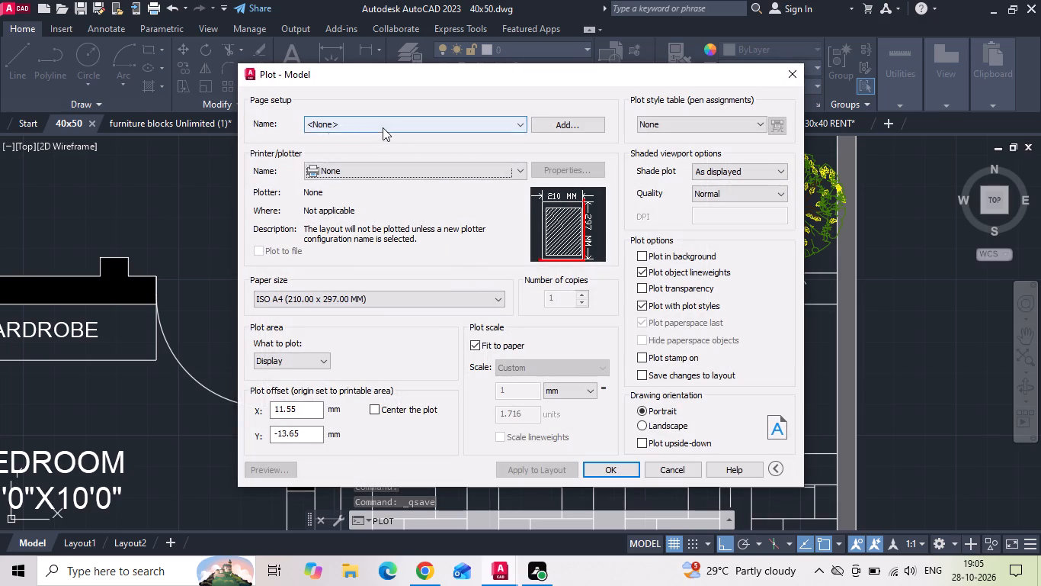
click(370, 152)
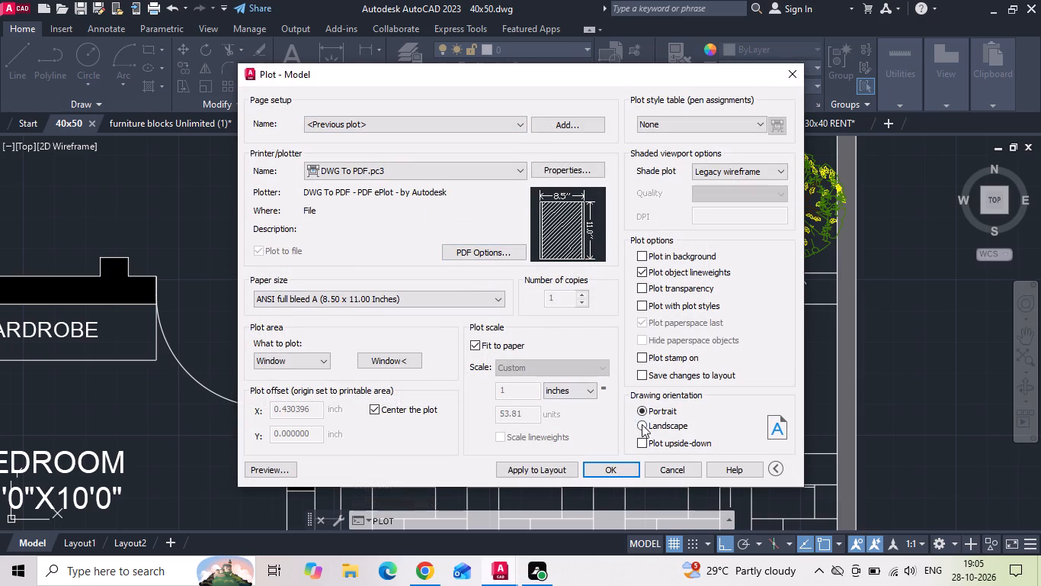
click(643, 424)
scroll(572, 311, down, 3)
click(395, 358)
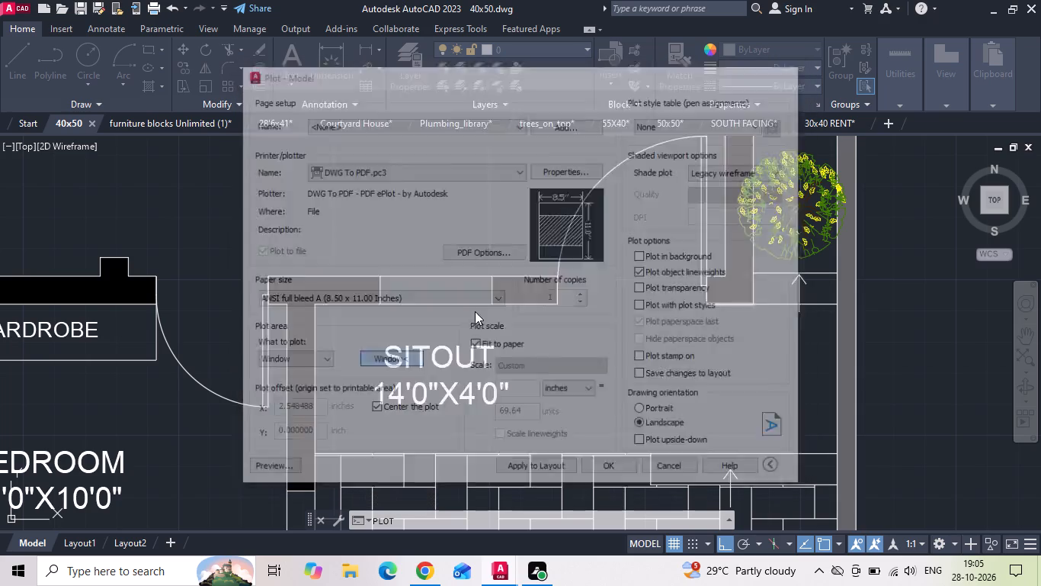
scroll(475, 311, down, 8)
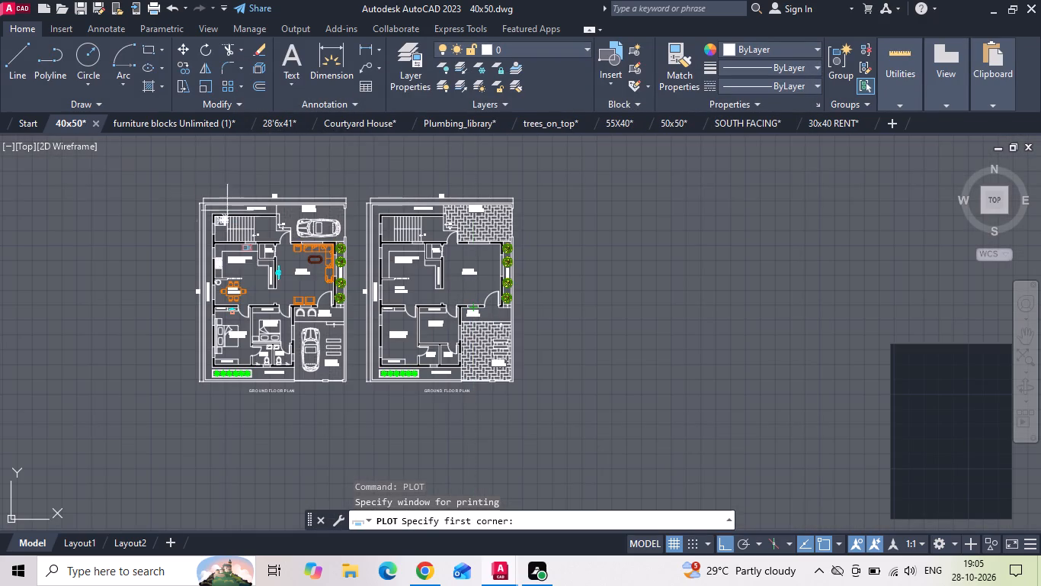
drag(190, 188, 191, 198)
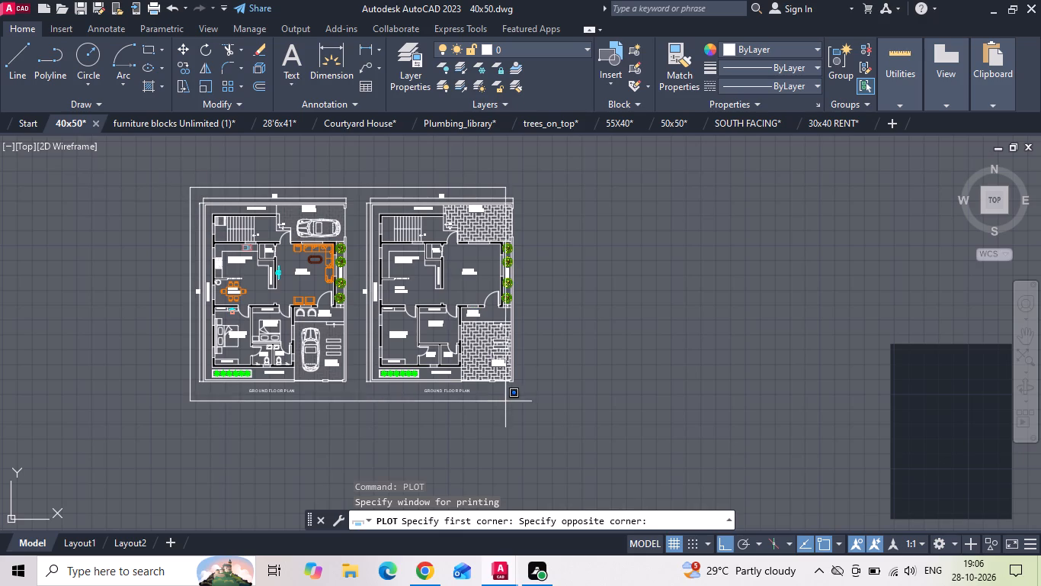
click(524, 402)
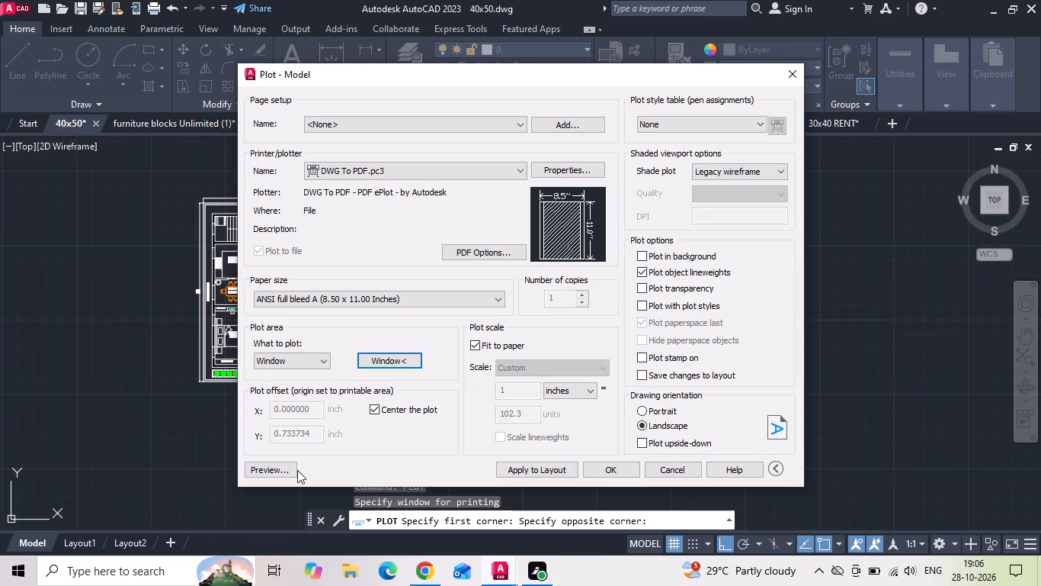
click(295, 470)
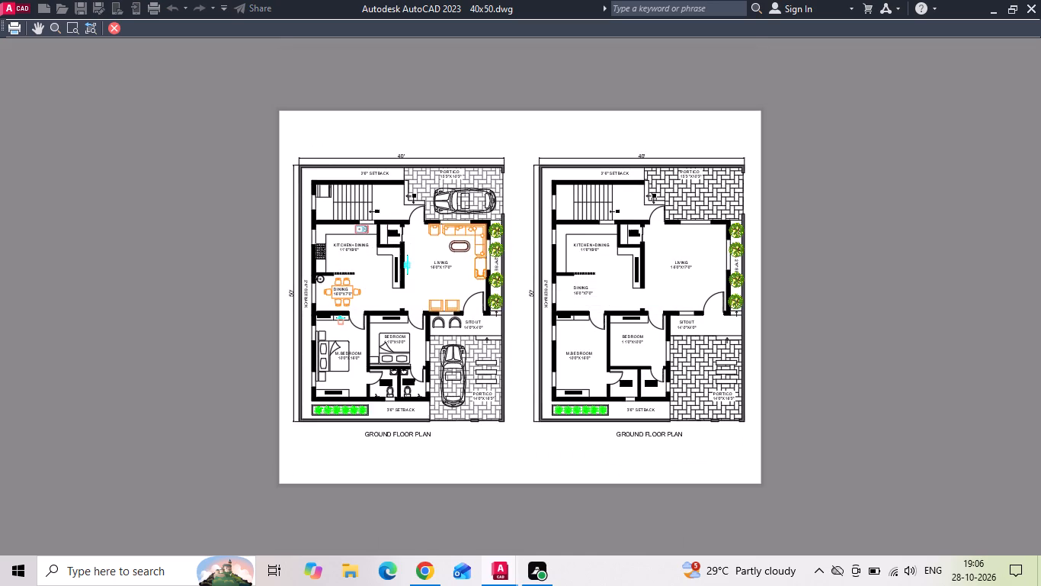
key(space)
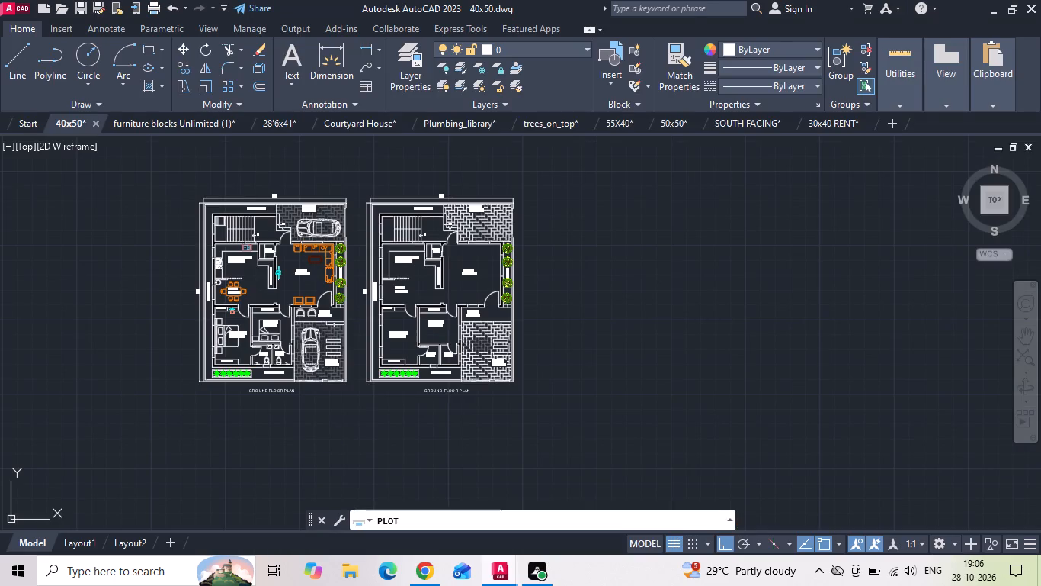
Plot both plans to a PDF named 40x50 in the desktop's INTERNSHIP/28102026 folder and close the PDF viewer.
click(595, 469)
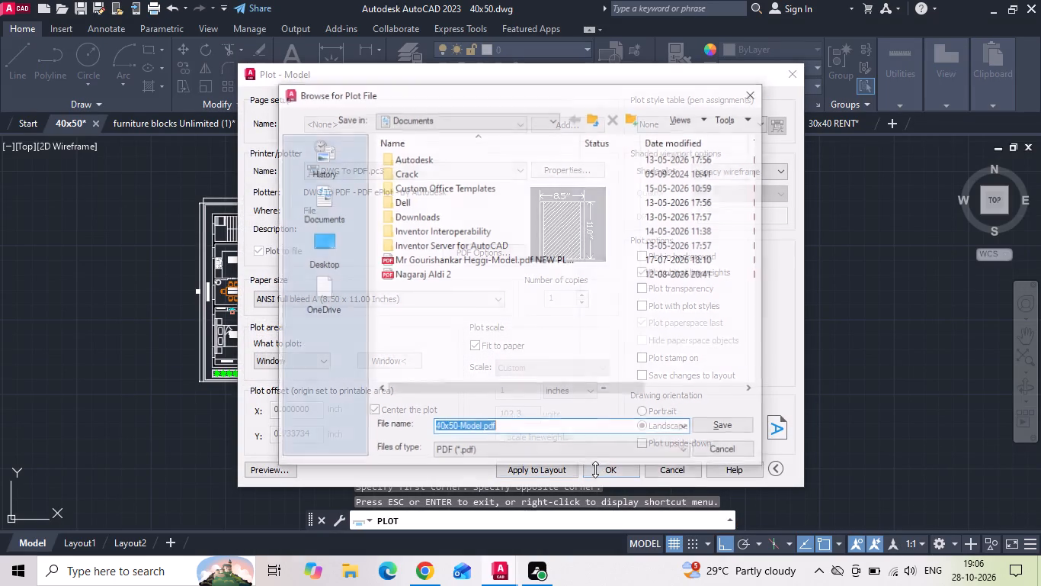
click(319, 253)
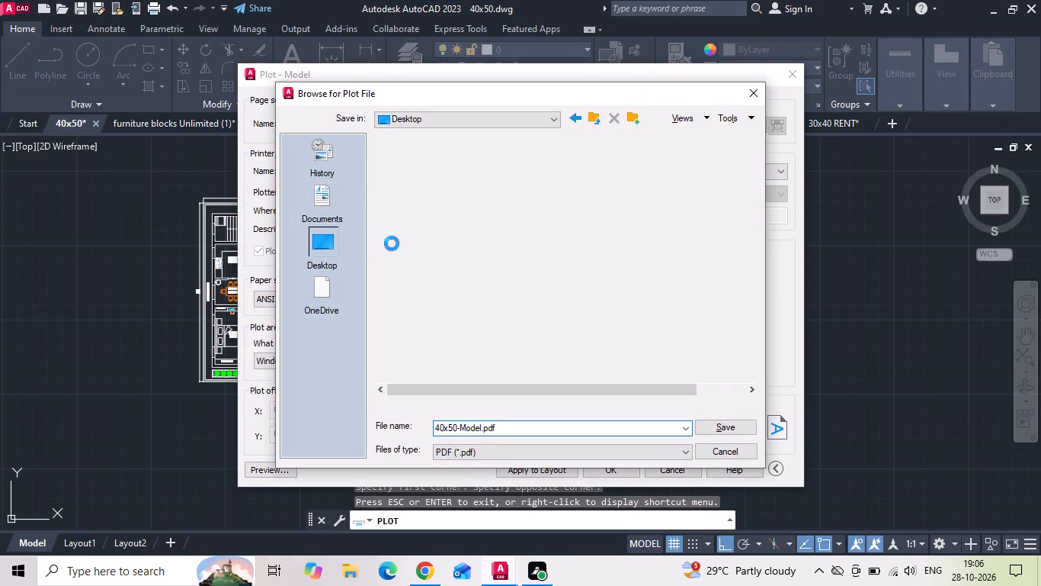
double_click(398, 241)
scroll(438, 311, down, 3)
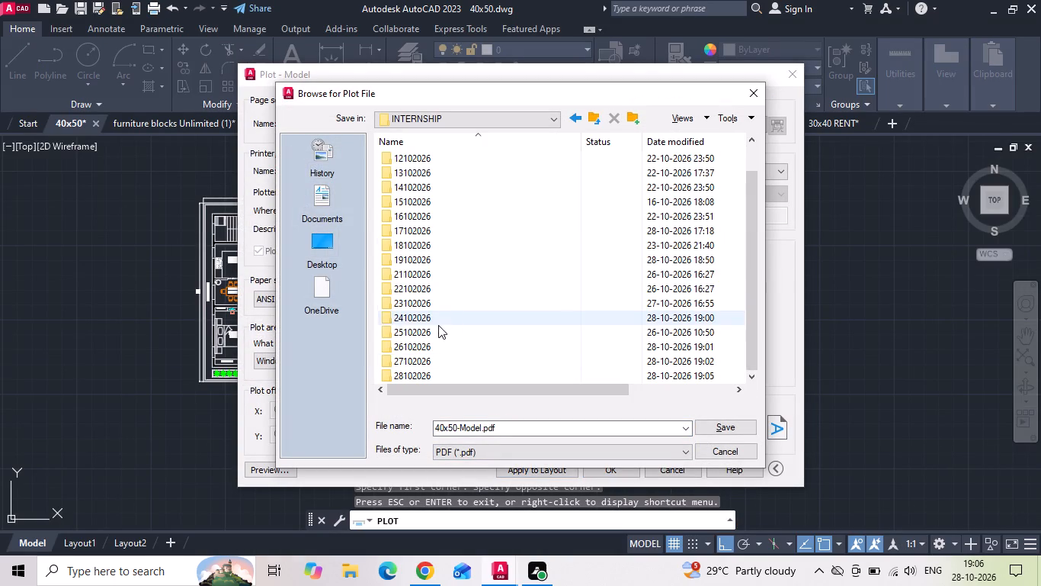
double_click(415, 379)
double_click(530, 430)
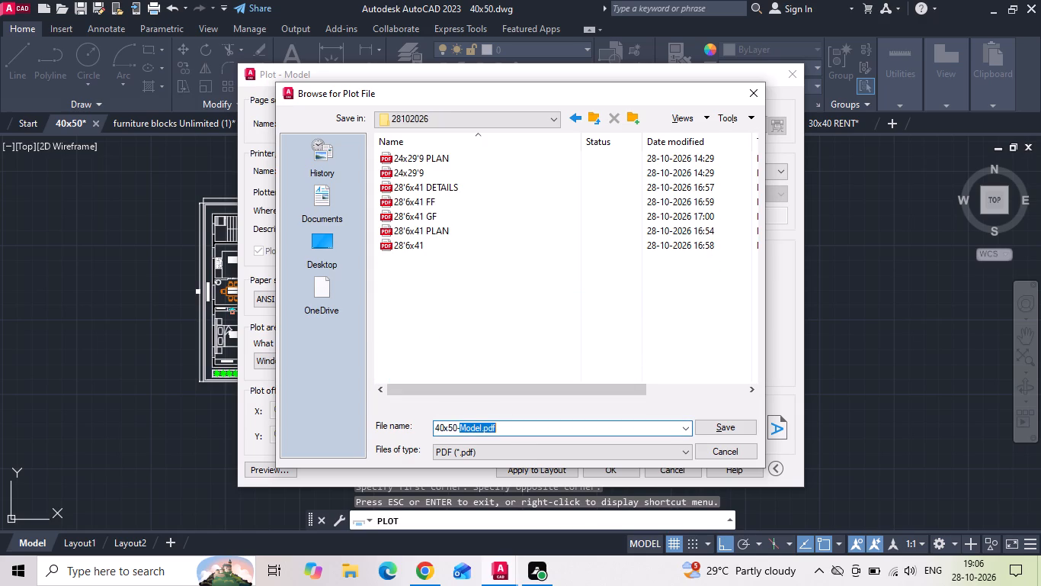
key(BackSpace)
key(BackSpace)
key(space)
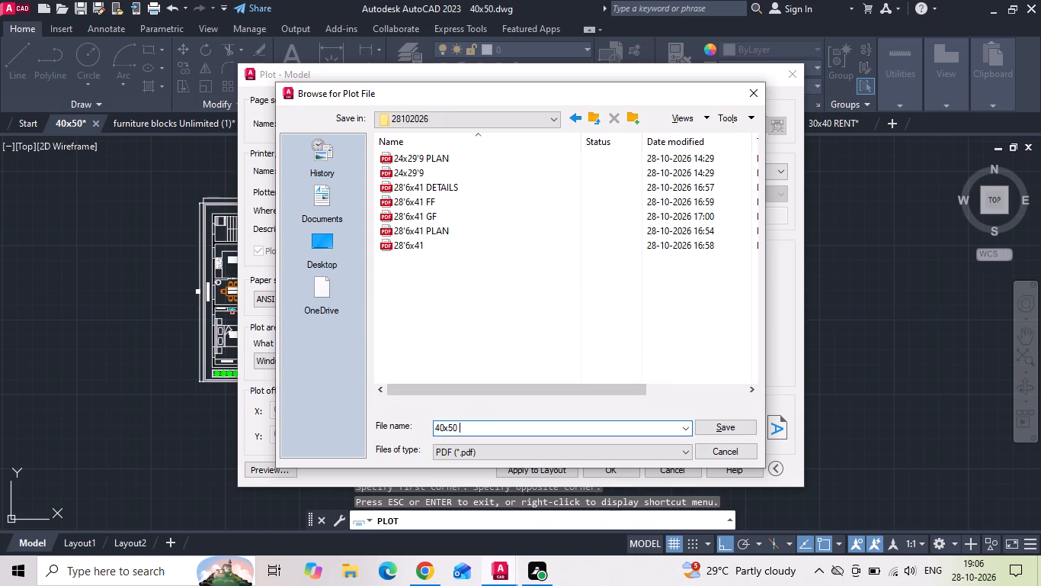
key(Return)
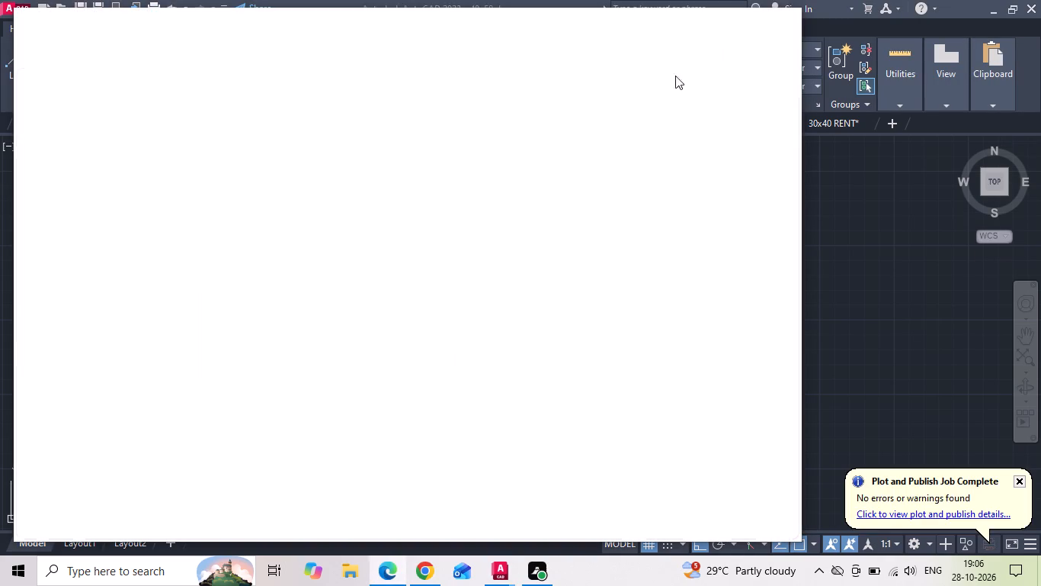
click(779, 26)
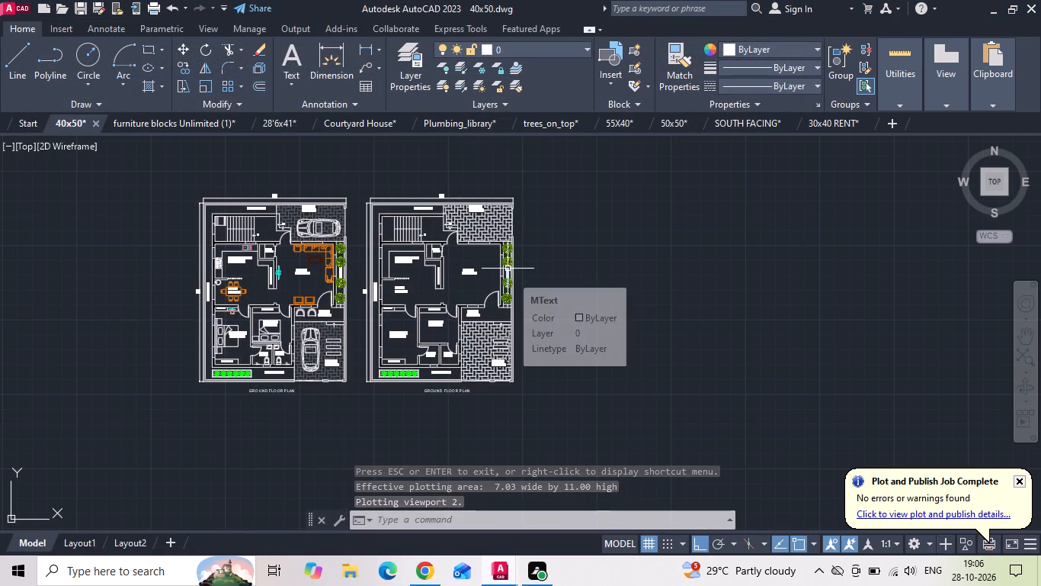
Set up a portrait plot from the previous plot settings, windowed around only the furnished ground floor plan and its title, and preview it.
text(PLOT)
key(space)
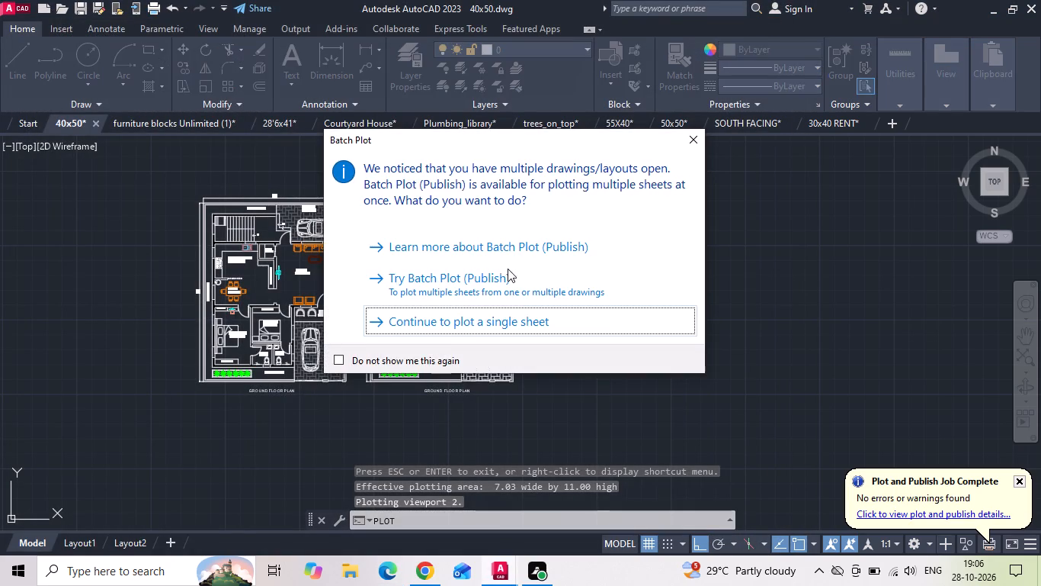
click(466, 324)
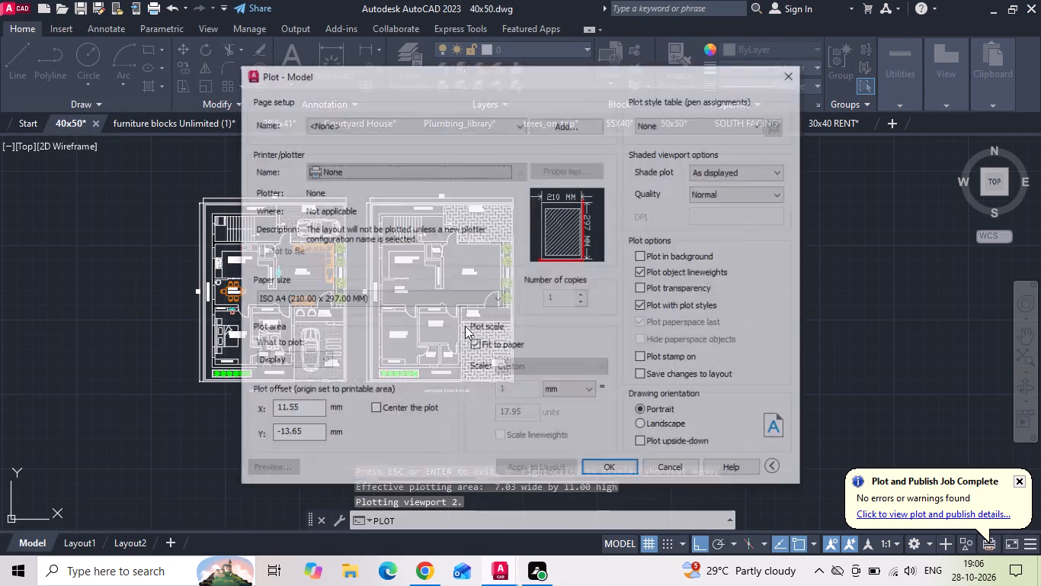
click(348, 123)
click(344, 143)
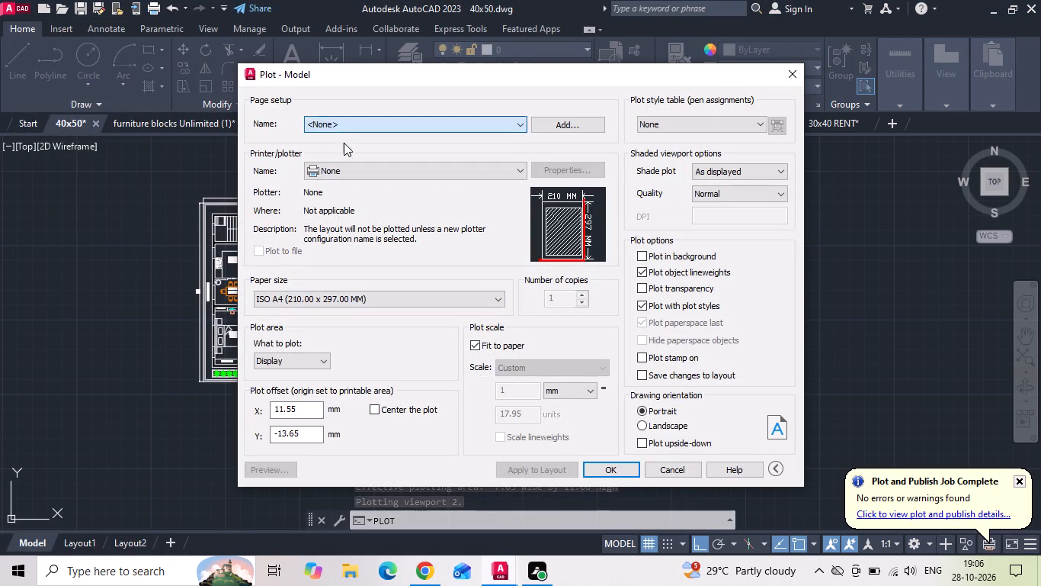
click(354, 118)
click(347, 150)
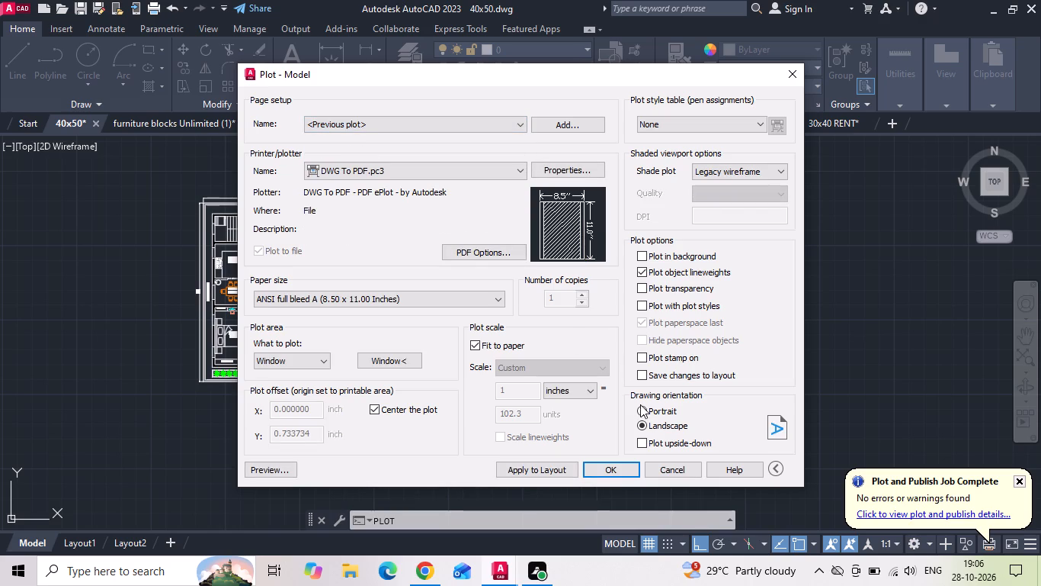
click(641, 407)
click(379, 362)
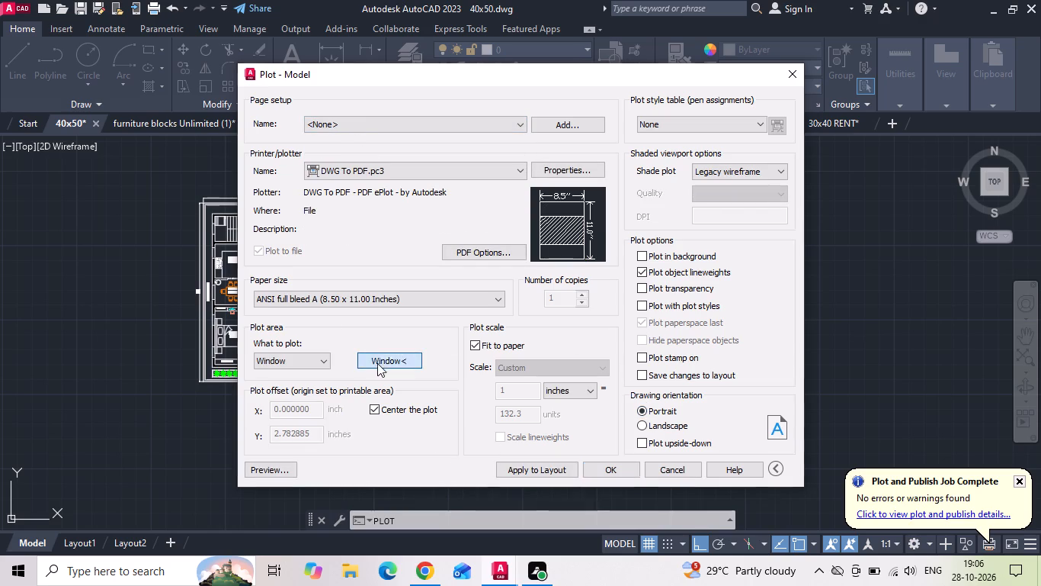
scroll(194, 188, up, 1)
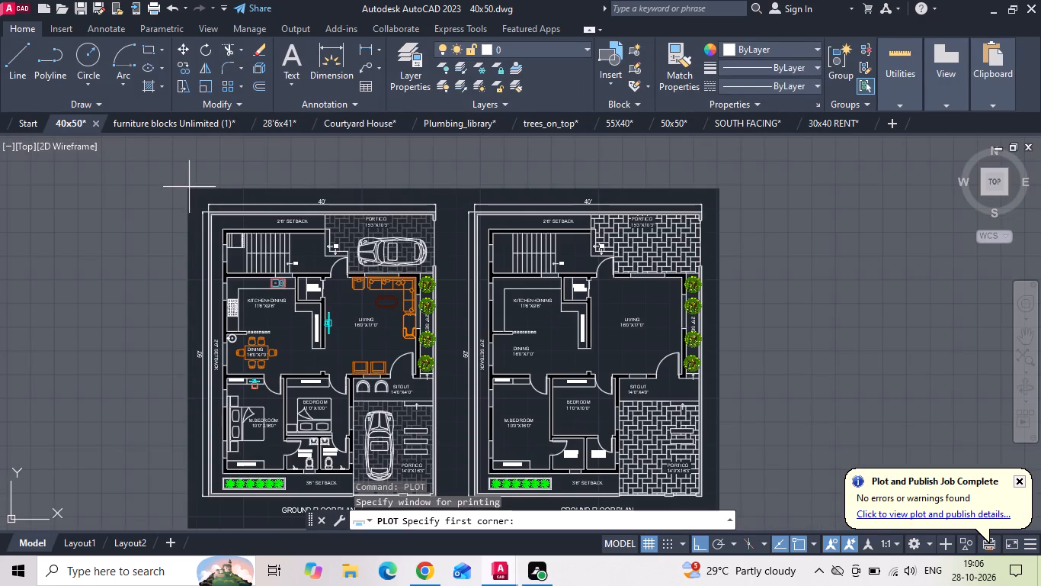
click(191, 188)
middle_drag(317, 374, 316, 307)
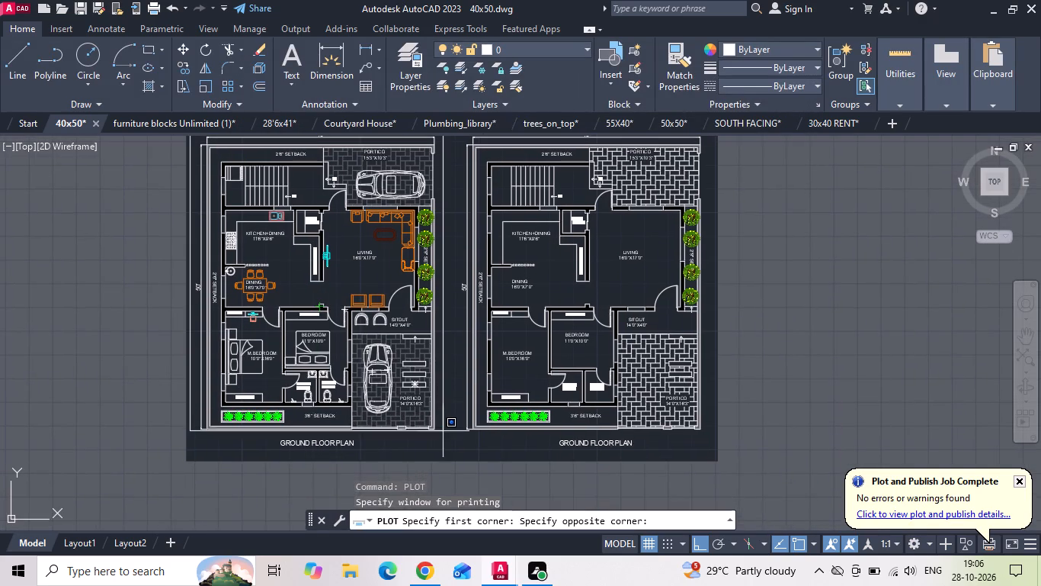
click(450, 459)
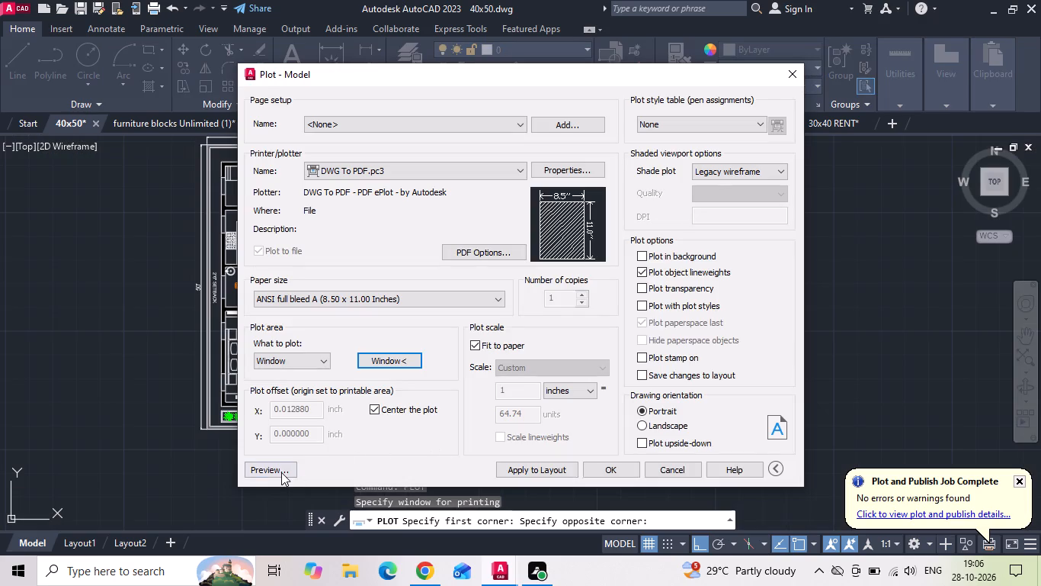
click(281, 472)
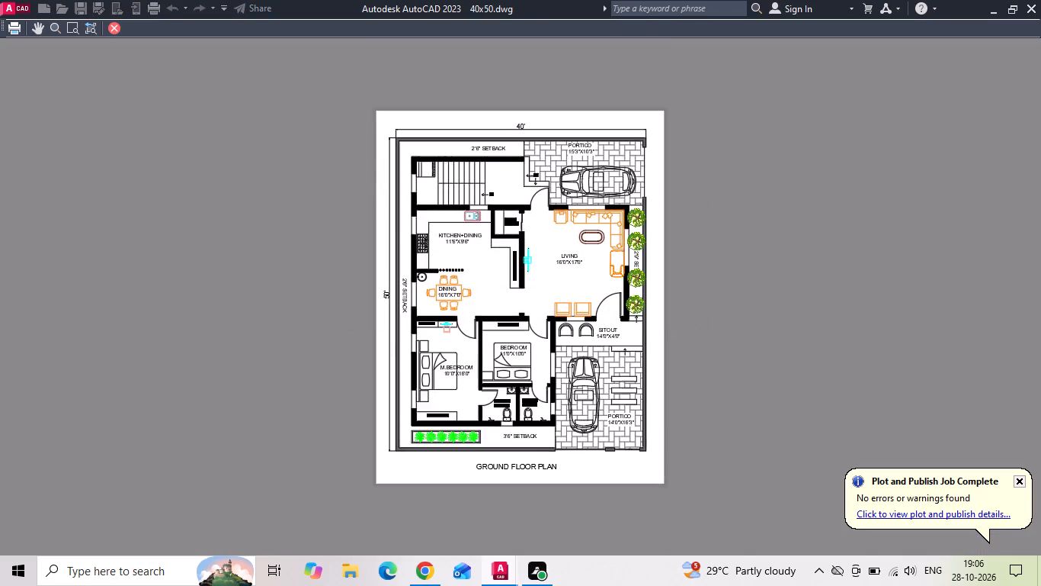
key(space)
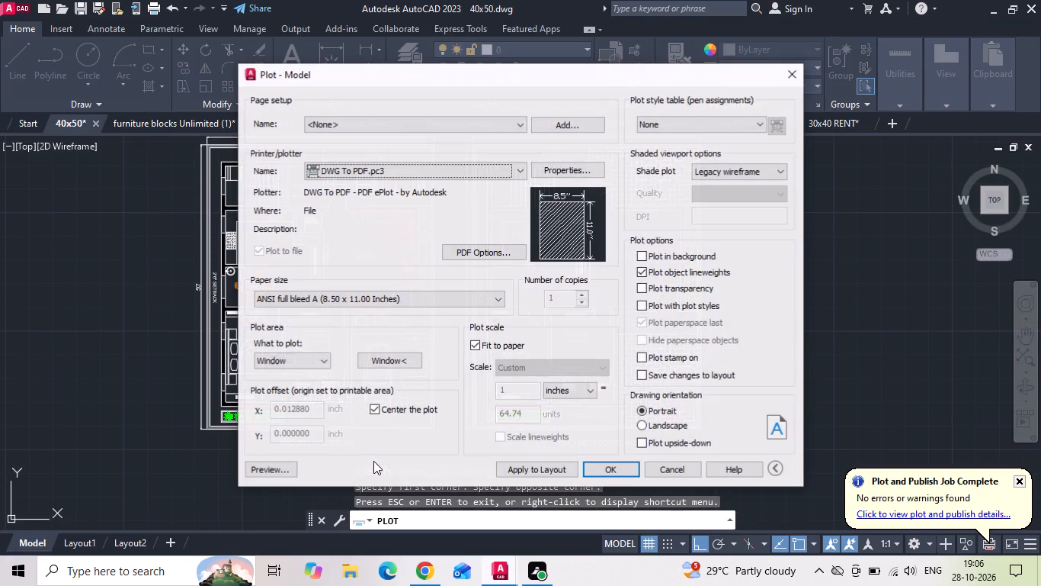
Plot the furnished plan to a PDF named 40x50 PLAN in the 28102026 folder and close the PDF viewer.
click(594, 467)
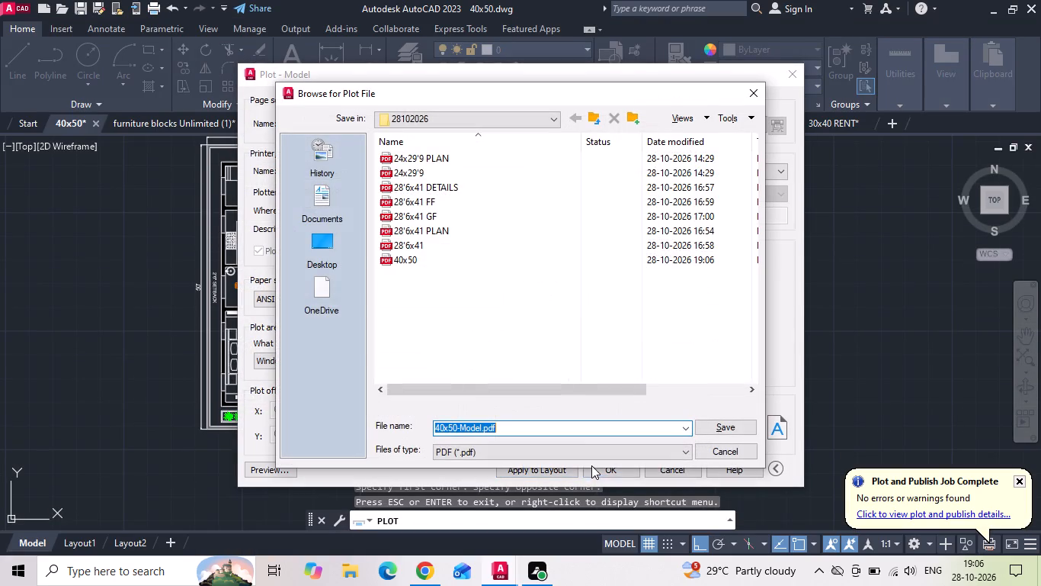
click(511, 424)
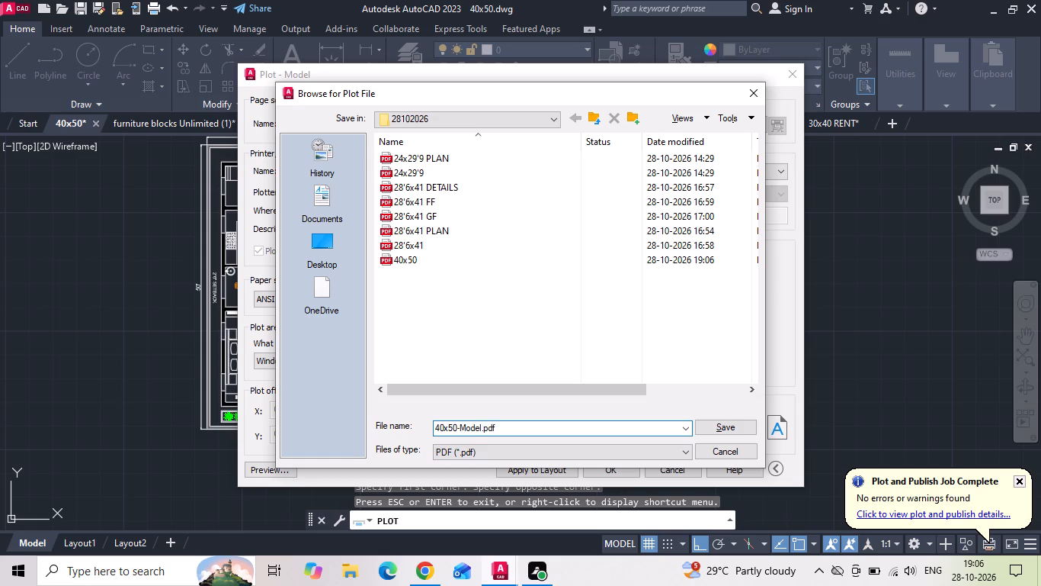
key(BackSpace)
key(BackSpace)
key(BackSpace)
key(BackSpace)
key(BackSpace)
key(BackSpace)
key(BackSpace)
key(BackSpace)
key(BackSpace)
key(BackSpace)
key(space)
text(PLAN)
key(Return)
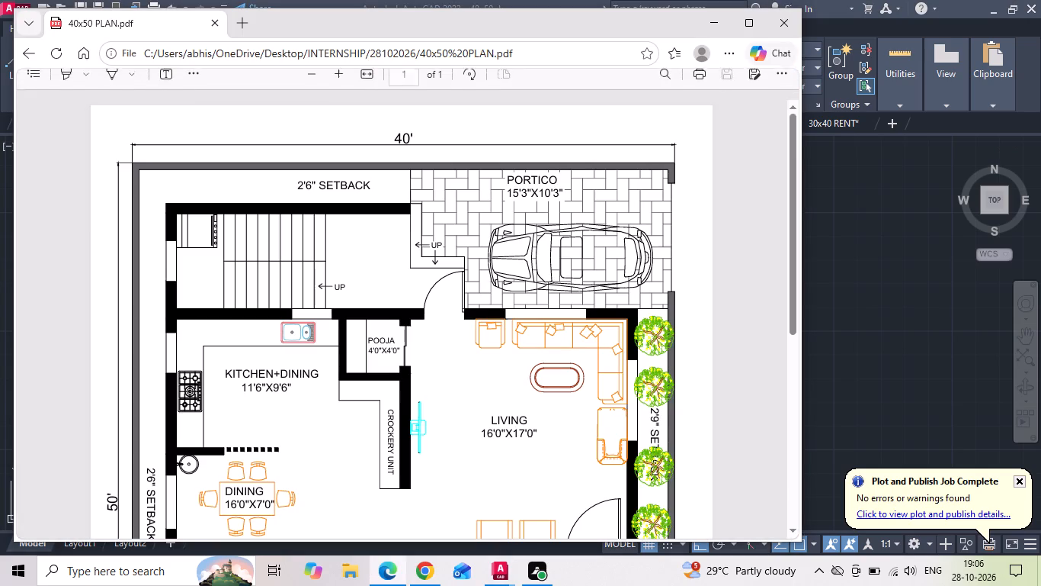
click(774, 25)
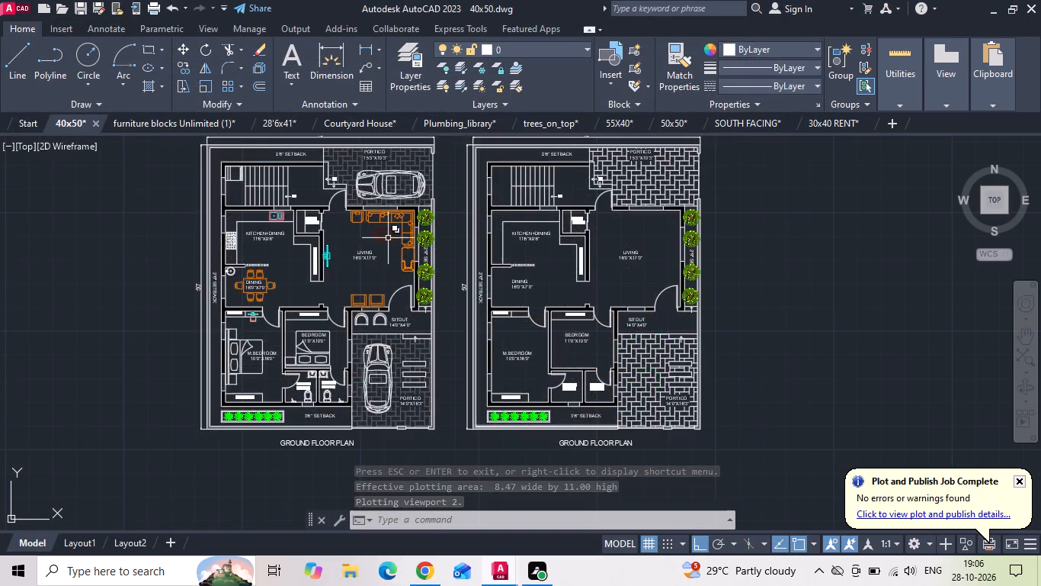
Set up a single-sheet portrait plot from the previous plot settings, windowed around only the unfurnished ground floor plan and its title, and preview it.
scroll(384, 242, down, 1)
key(space)
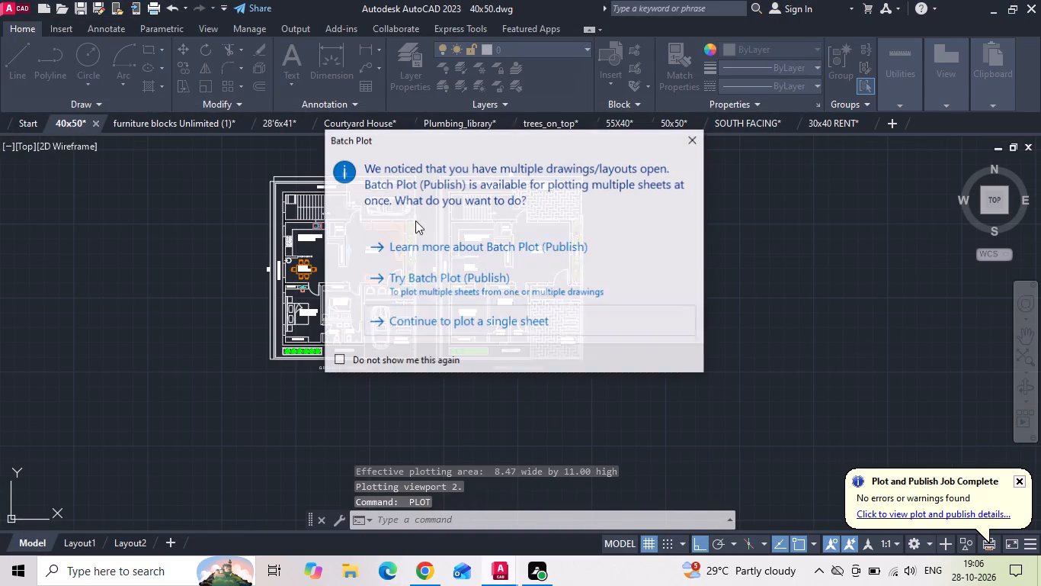
click(437, 316)
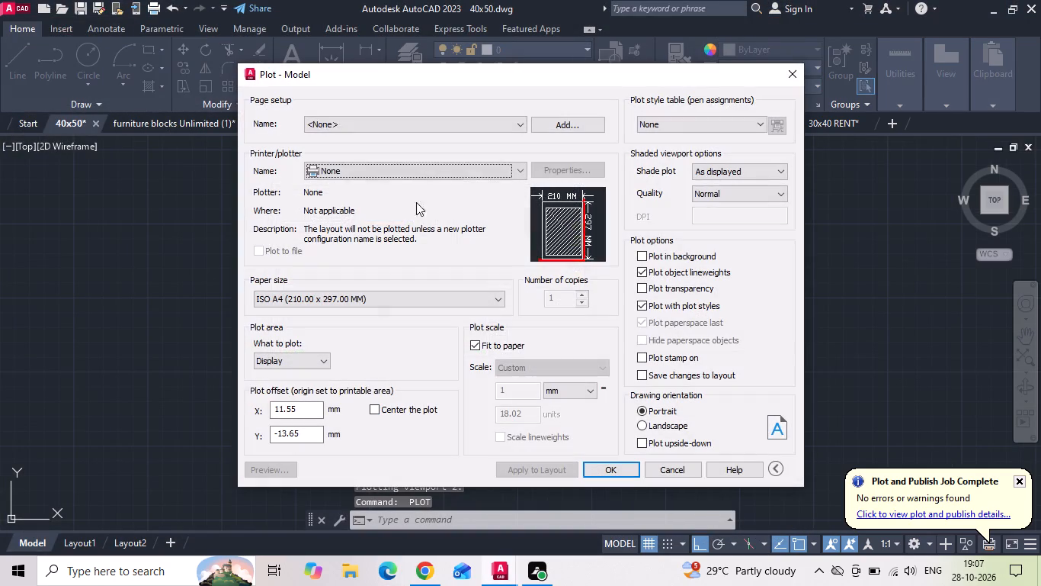
click(327, 125)
click(337, 147)
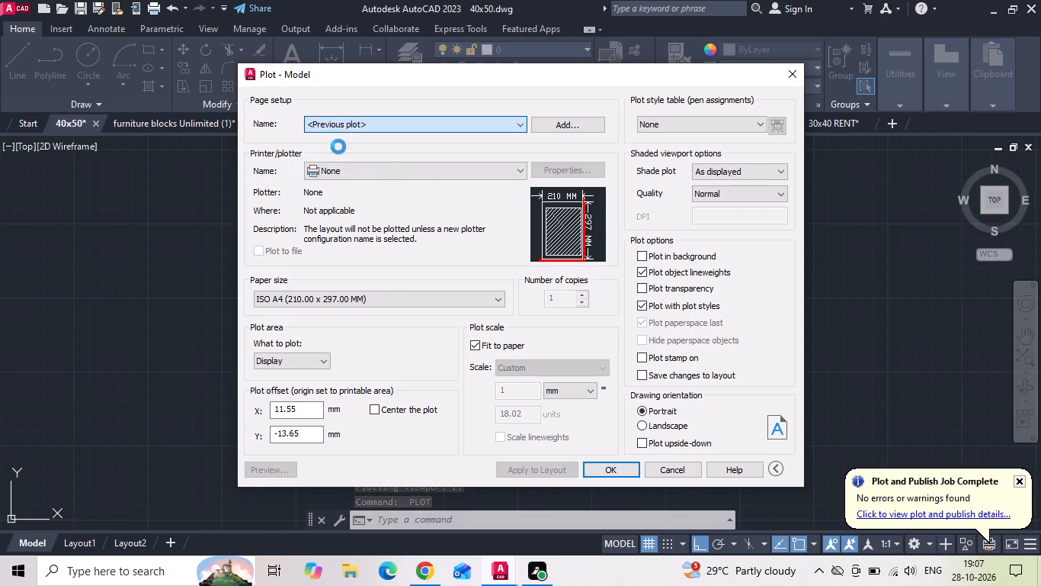
click(409, 361)
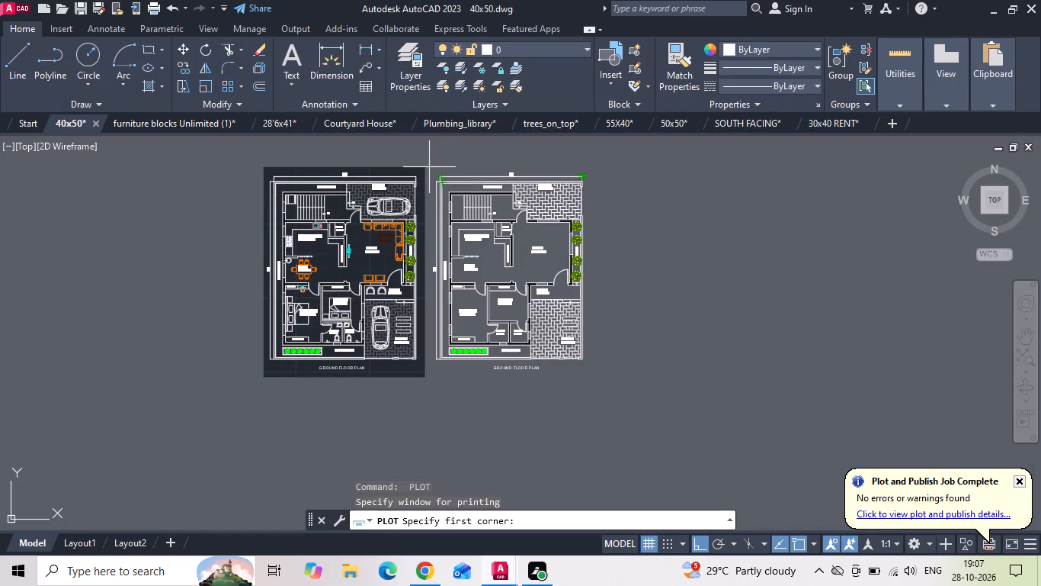
click(429, 166)
click(594, 375)
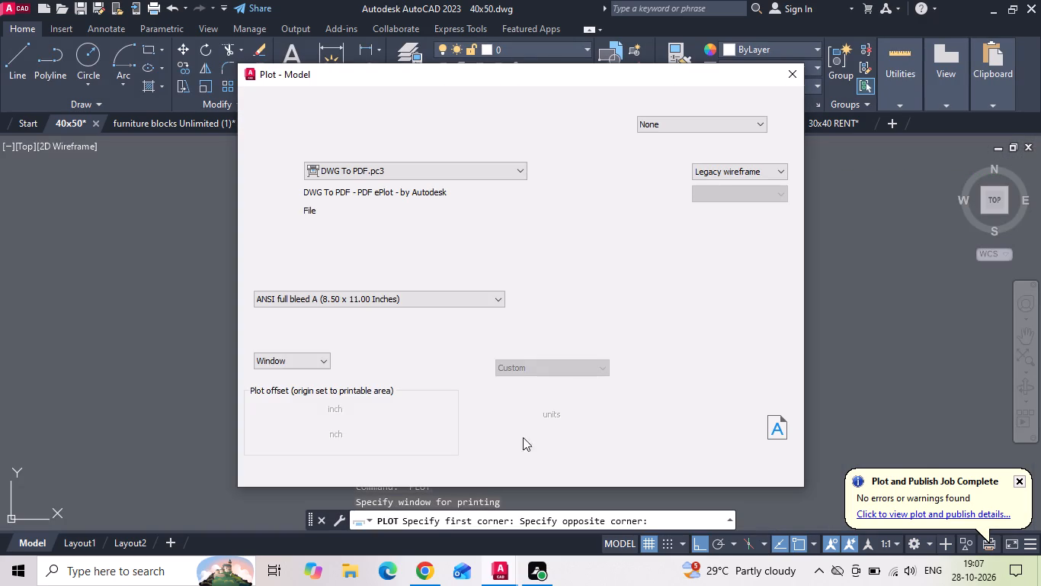
click(283, 465)
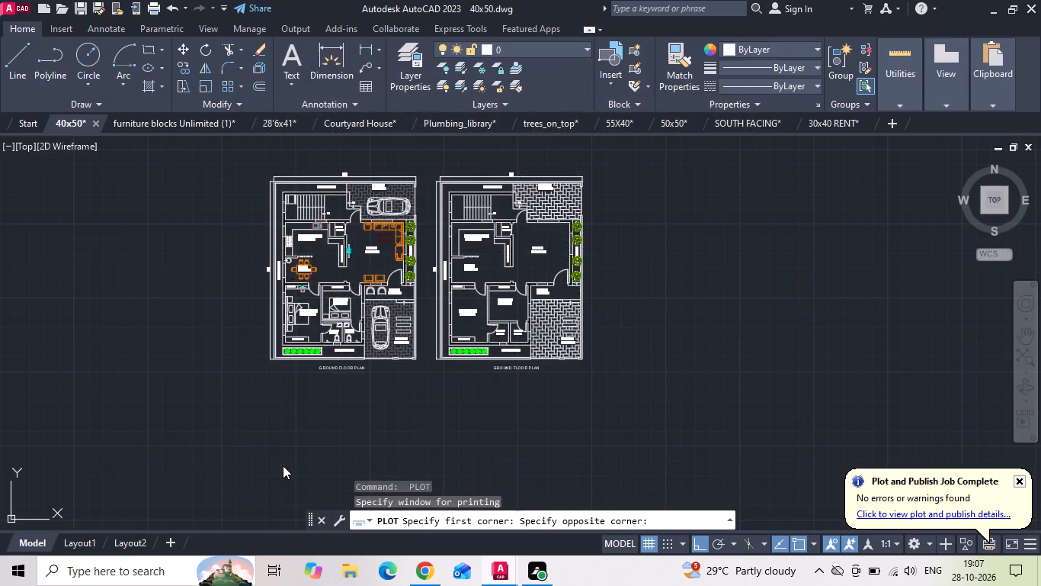
key(space)
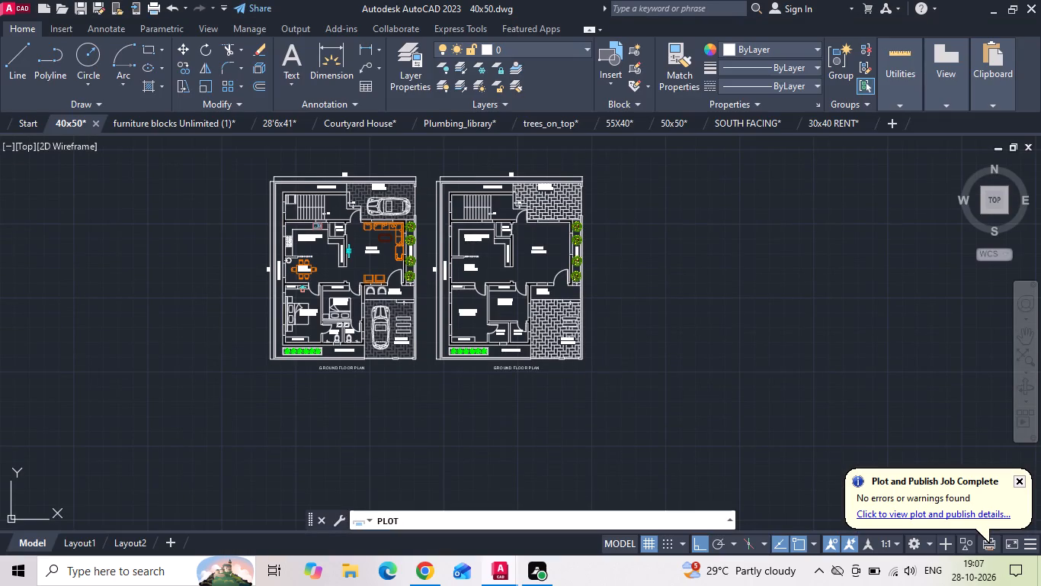
Plot the unfurnished plan to a PDF named 40x50 1 in the 28102026 folder.
click(617, 468)
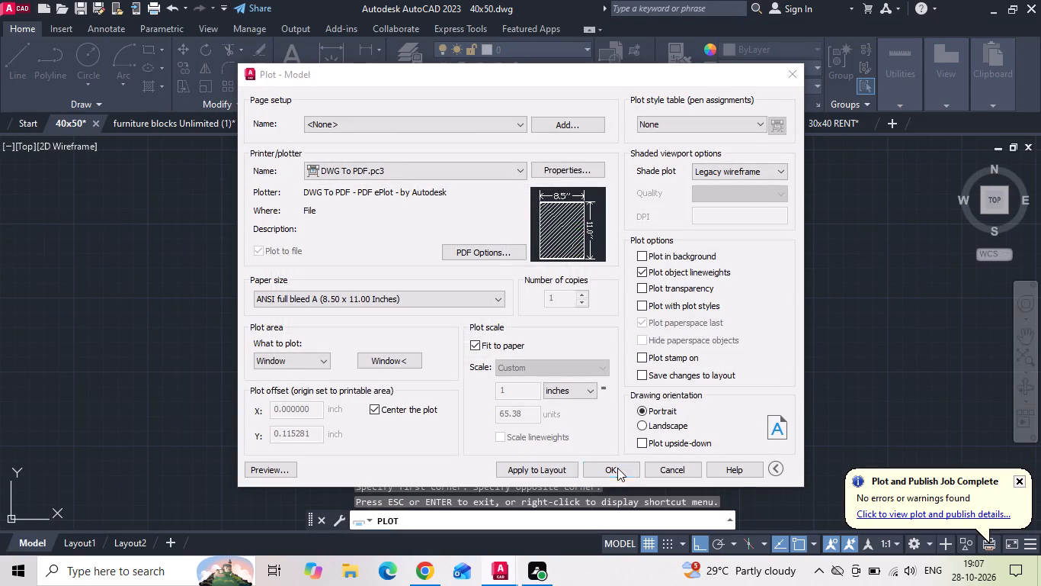
click(508, 426)
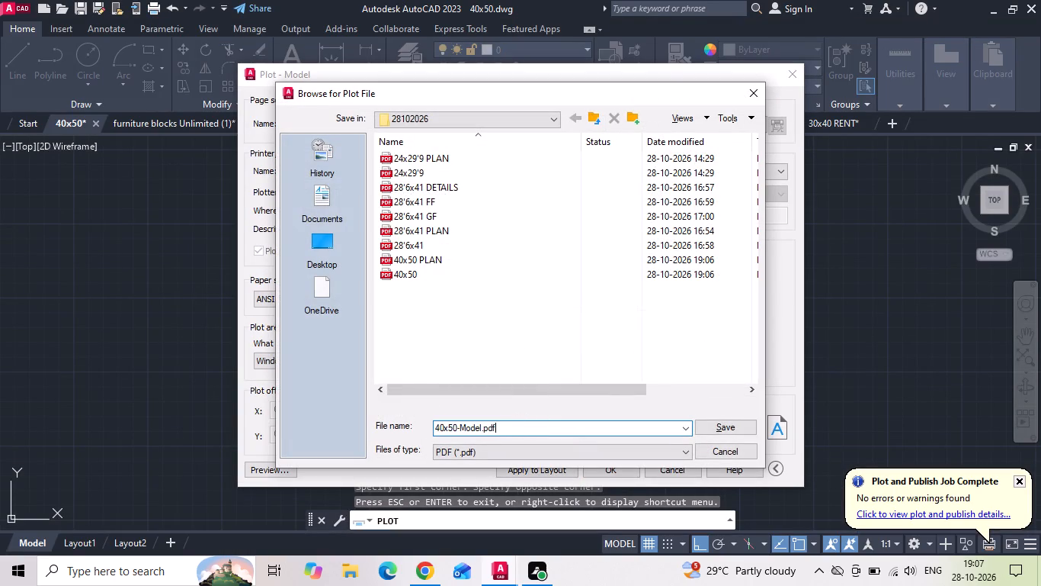
key(BackSpace)
key(BackSpace)
key(BackSpace)
key(BackSpace)
key(BackSpace)
key(BackSpace)
key(BackSpace)
key(BackSpace)
key(BackSpace)
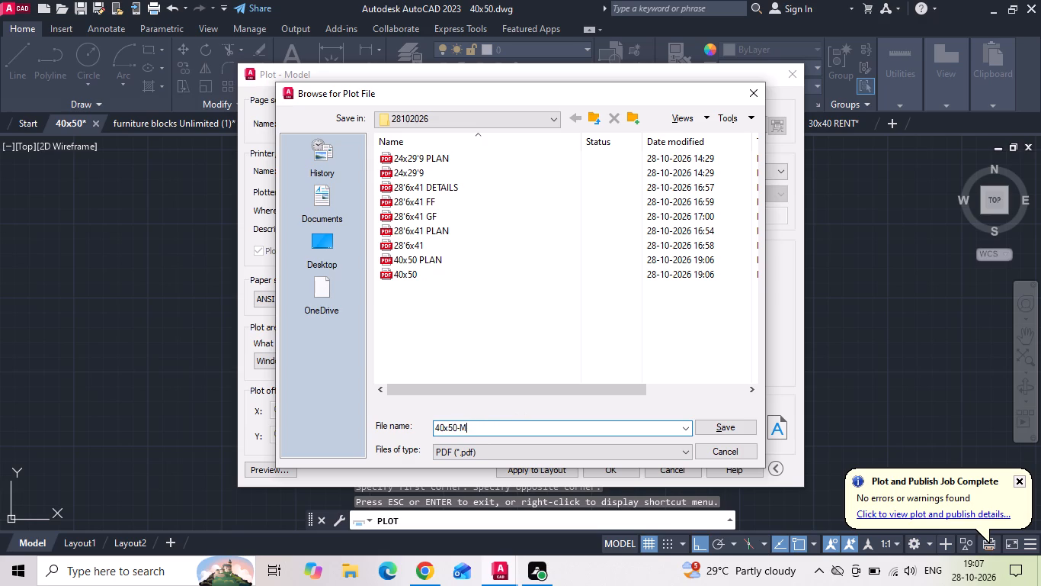
key(BackSpace)
key(space)
key(1)
key(Return)
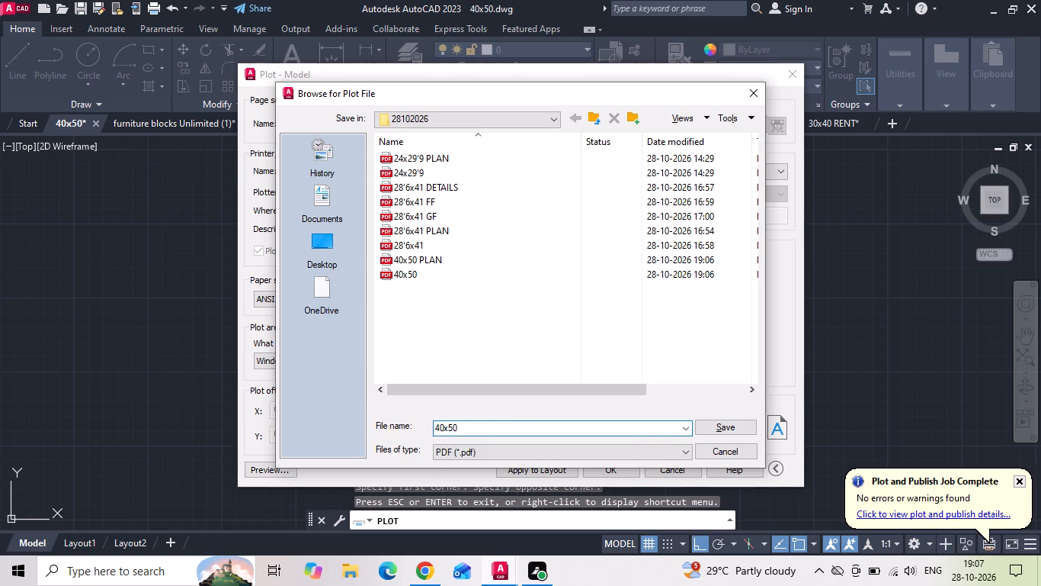
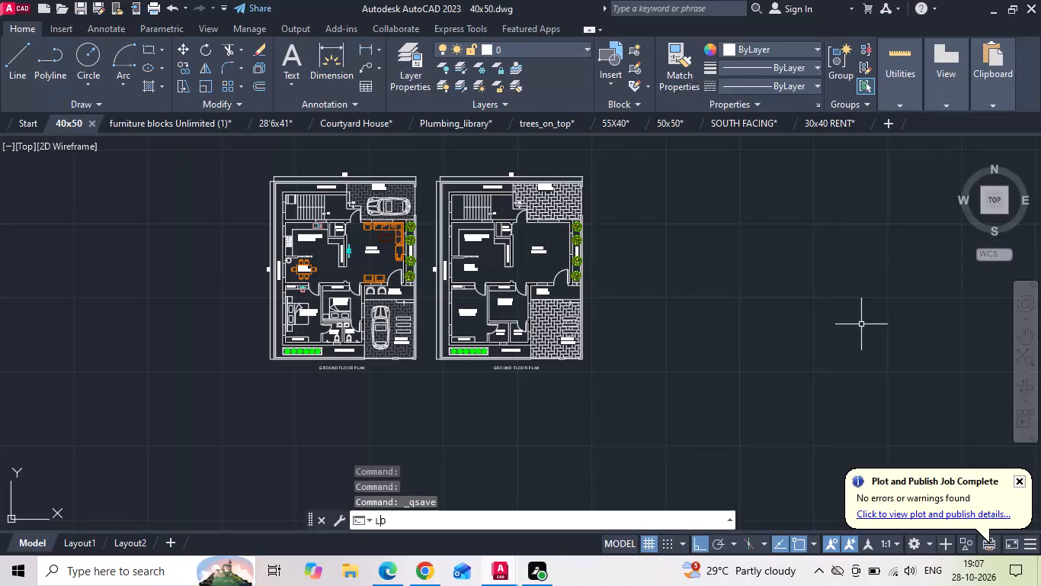
Turn off command log file recording for the 40x50 drawing with the LOGFILEOFF command.
key(BackSpace)
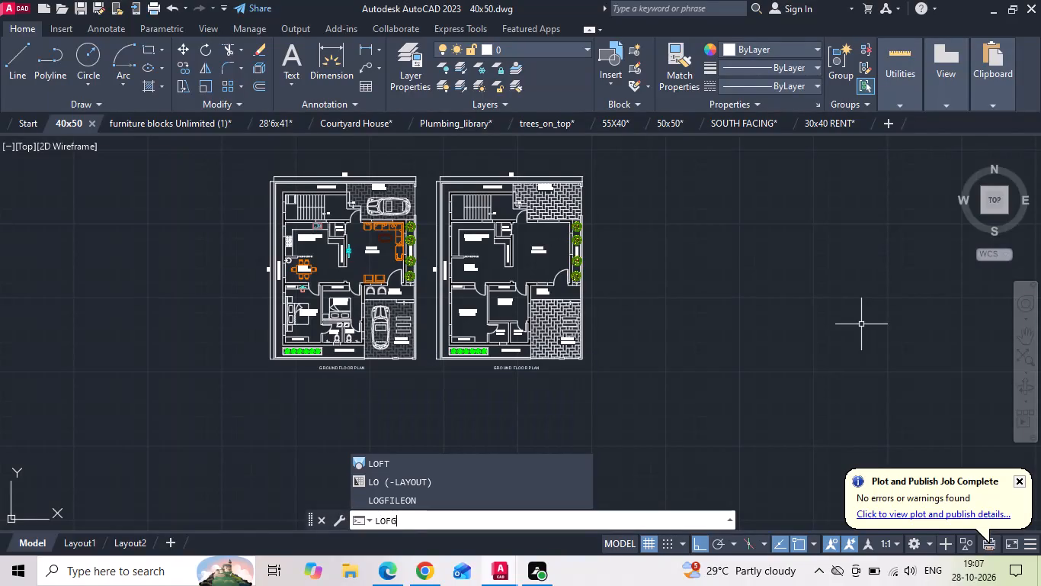
key(BackSpace)
text(GFILE)
text(OFF)
key(Return)
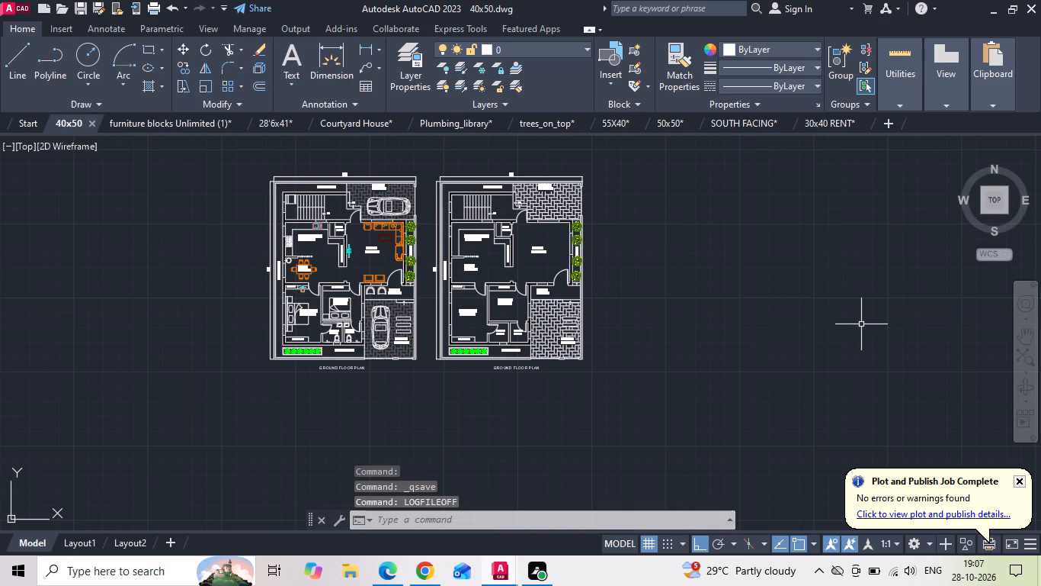